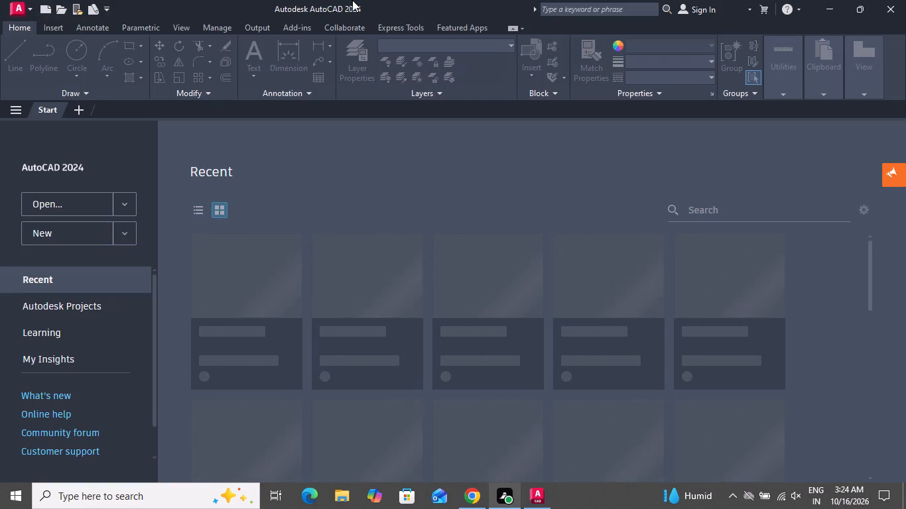
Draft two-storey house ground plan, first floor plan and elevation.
Create a new blank drawing.
left_click(97, 240)
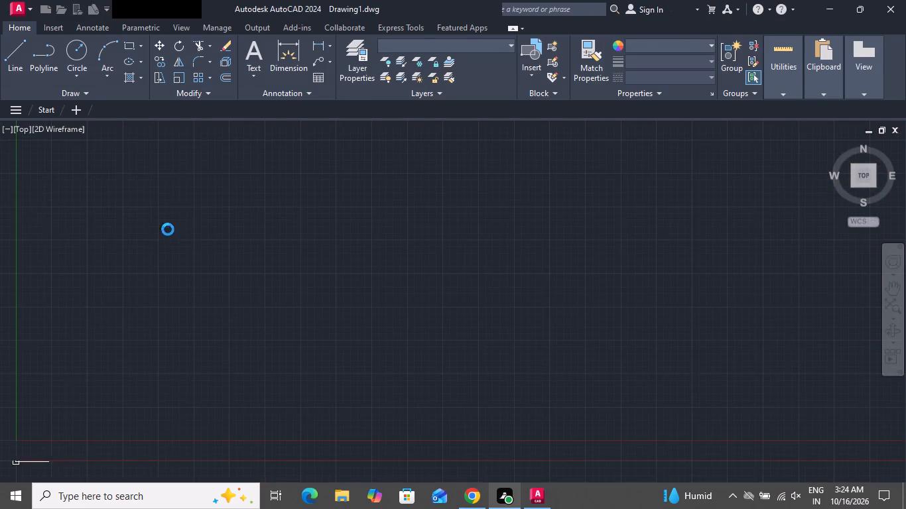
Turn on log file recording for the drawing with LOGFILEON.
type("LOG")
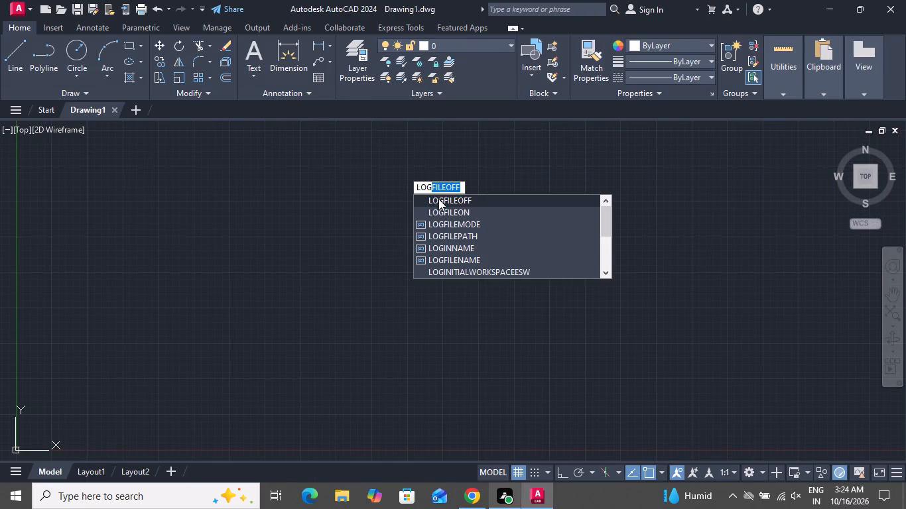
left_click(448, 209)
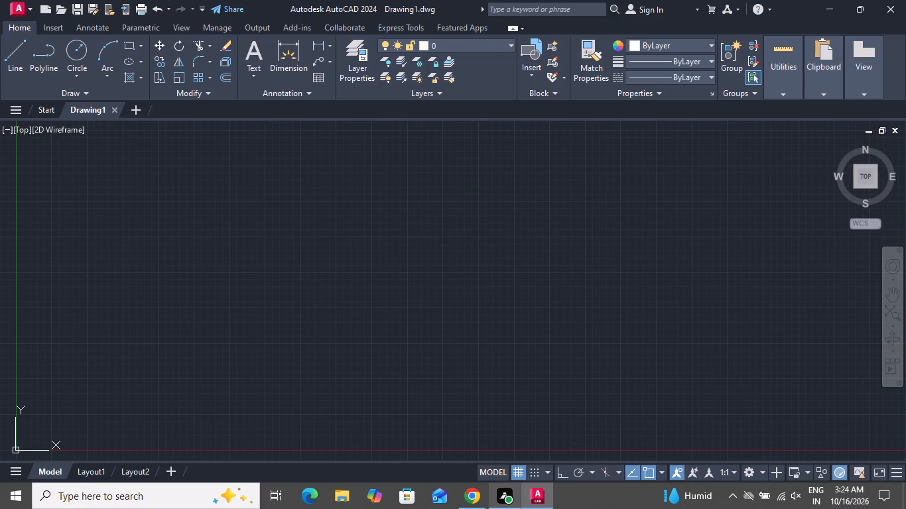
Configure the drawing units to a length precision of 0 and an insertion scale in meters.
type("UN")
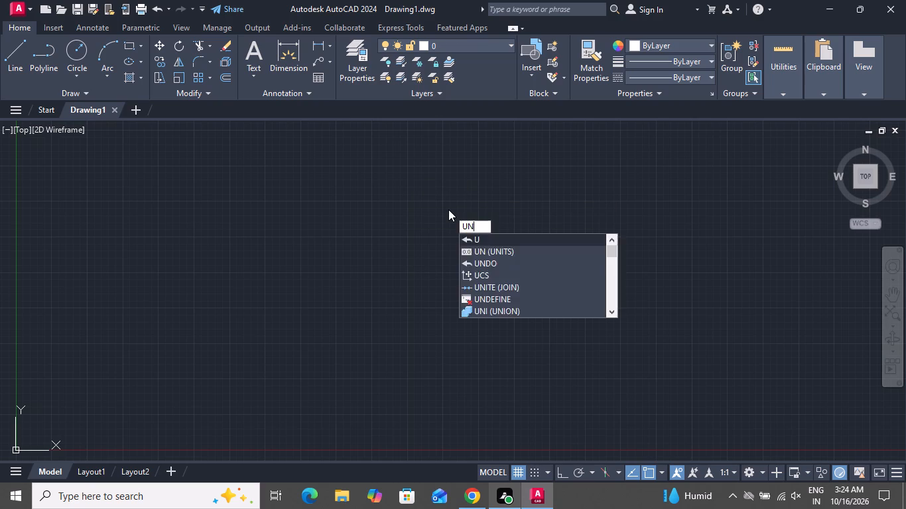
key("space")
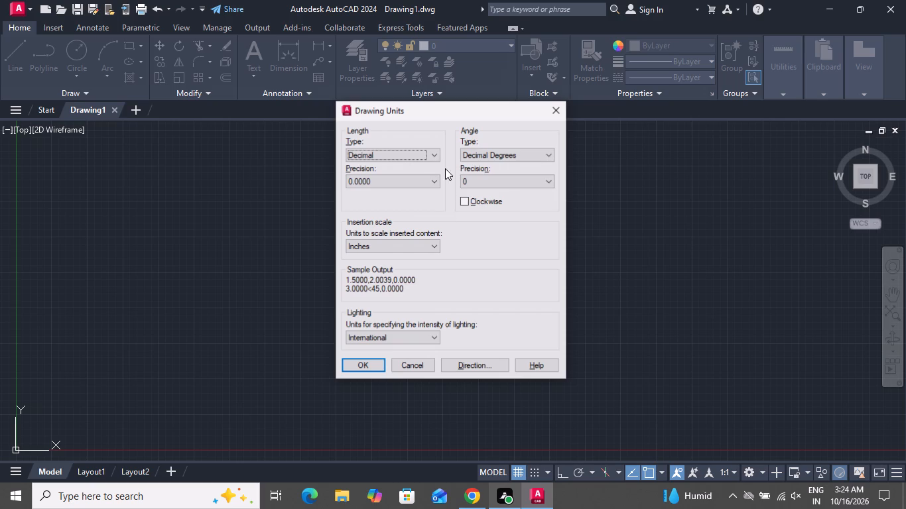
left_click(430, 187)
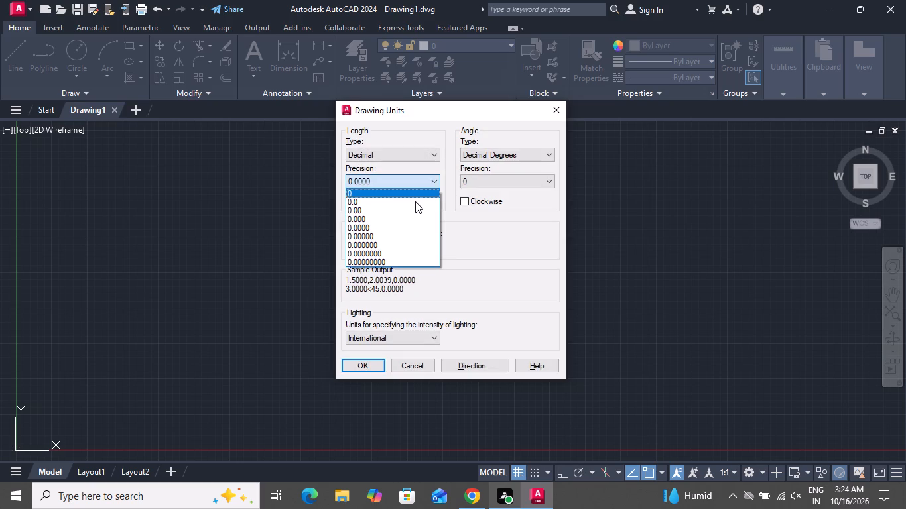
left_click(415, 196)
left_click(405, 246)
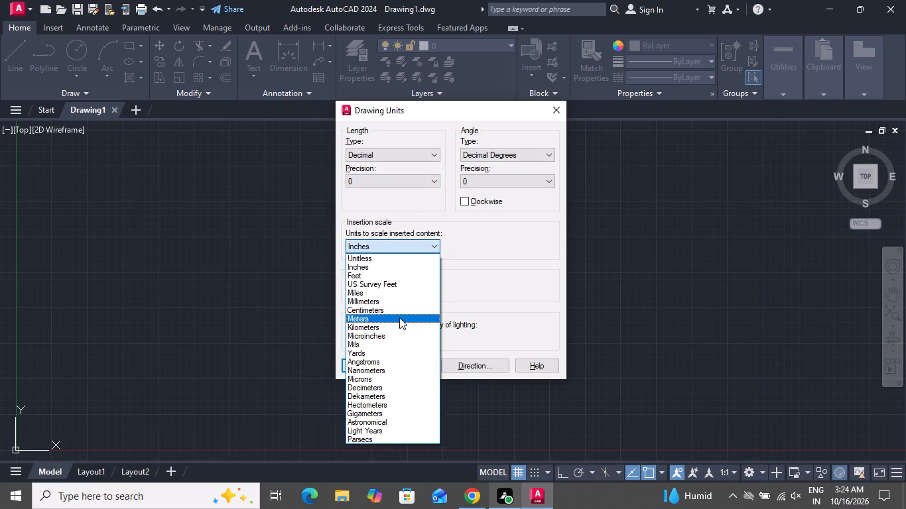
left_click(399, 317)
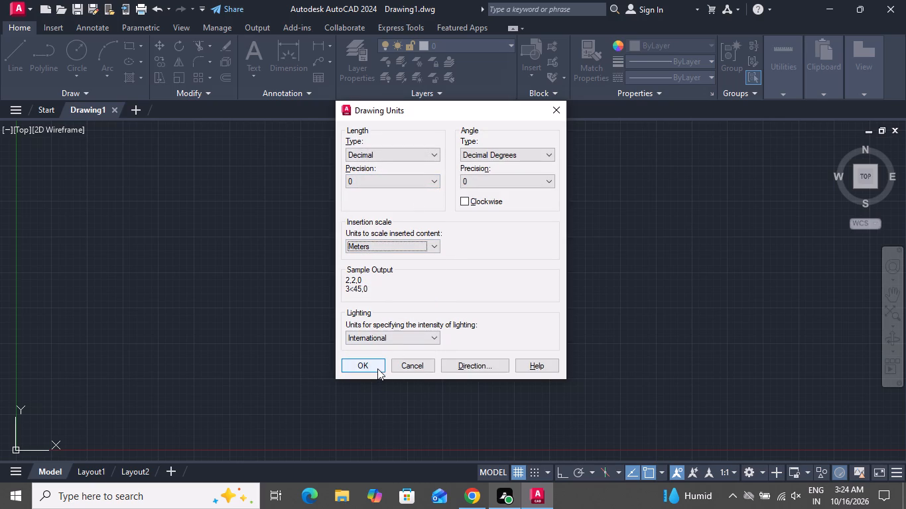
left_click(377, 368)
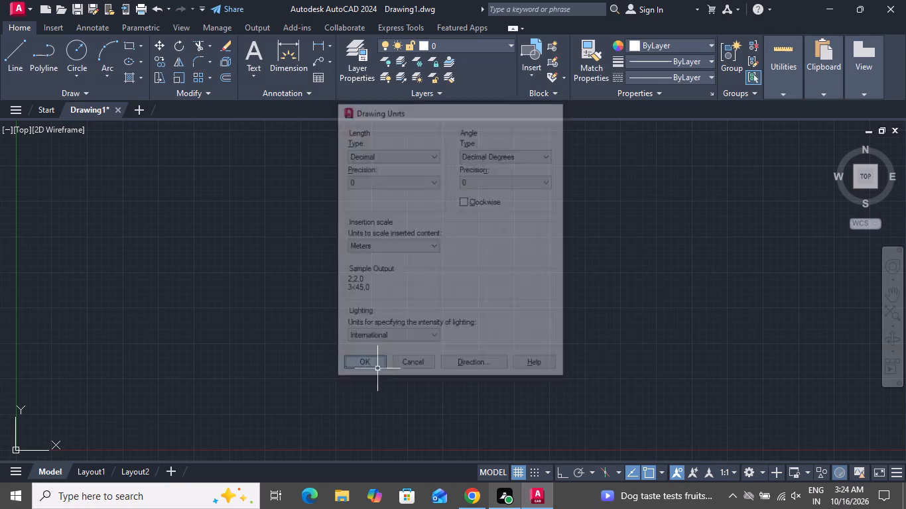
Modify the Standard dimension style to a linear primary-unit precision of 0 and make it the current style.
type("D")
key("space")
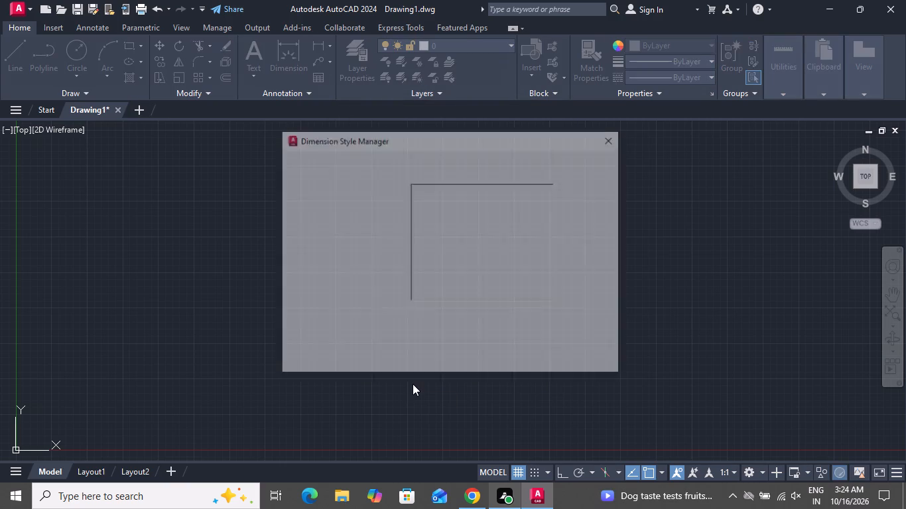
left_click(576, 234)
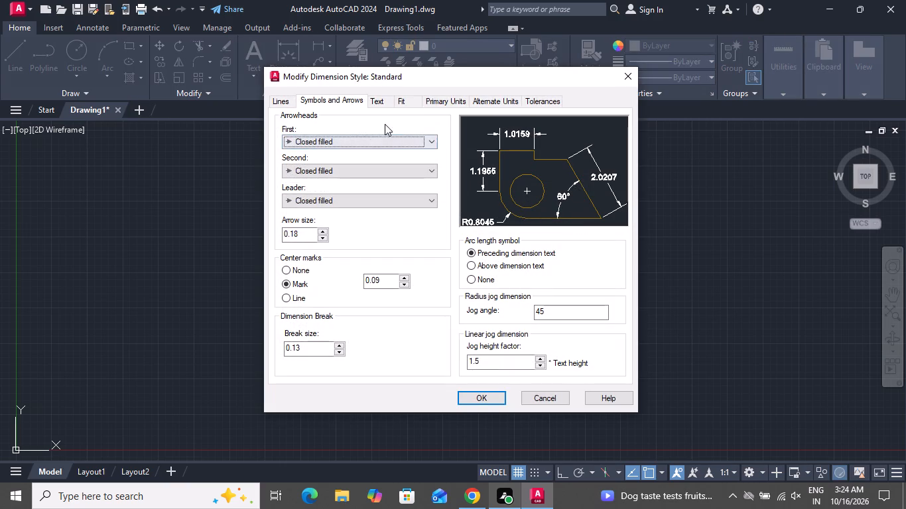
left_click(454, 105)
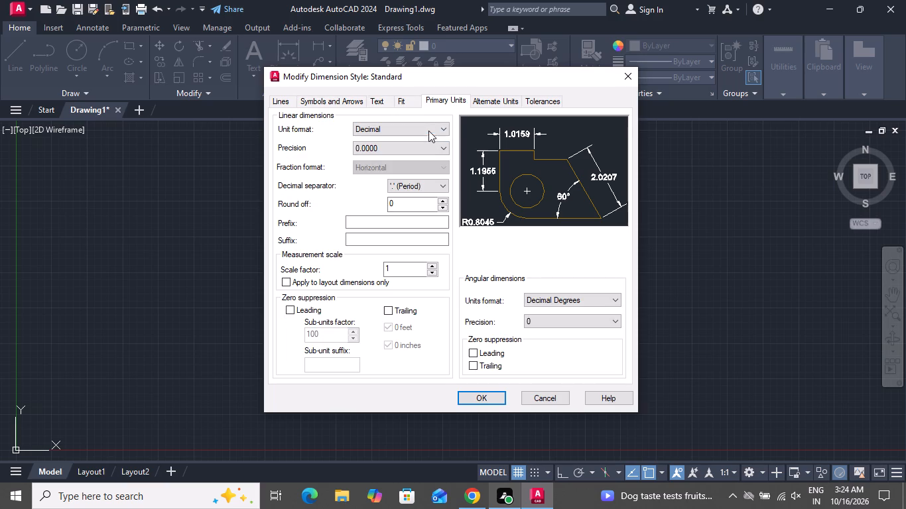
left_click(424, 149)
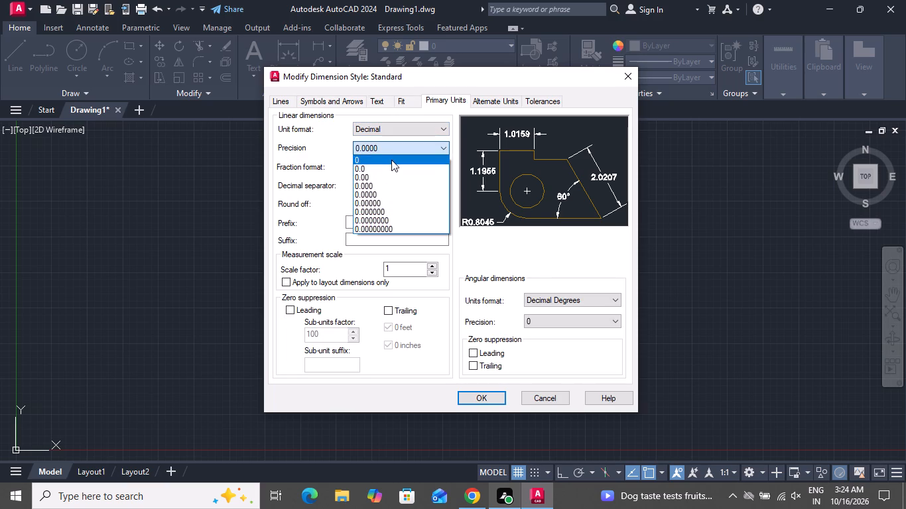
left_click(391, 160)
left_click(476, 394)
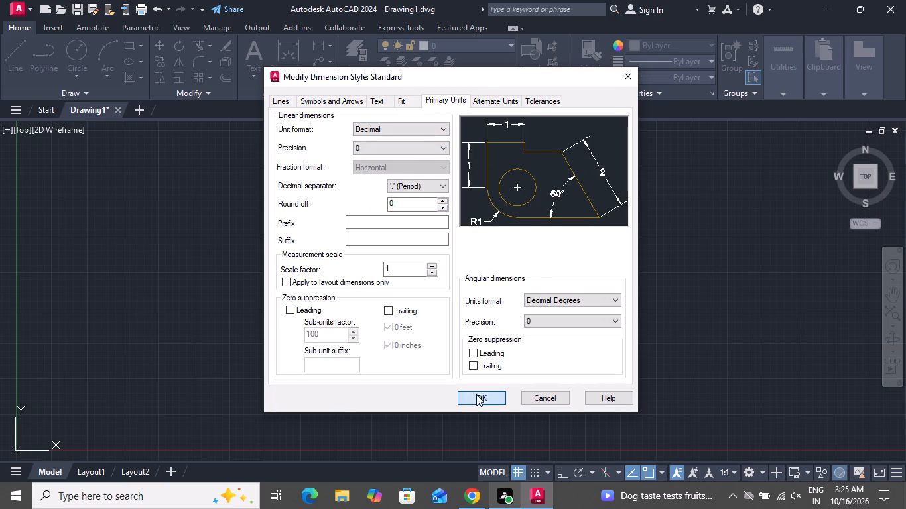
left_click(594, 184)
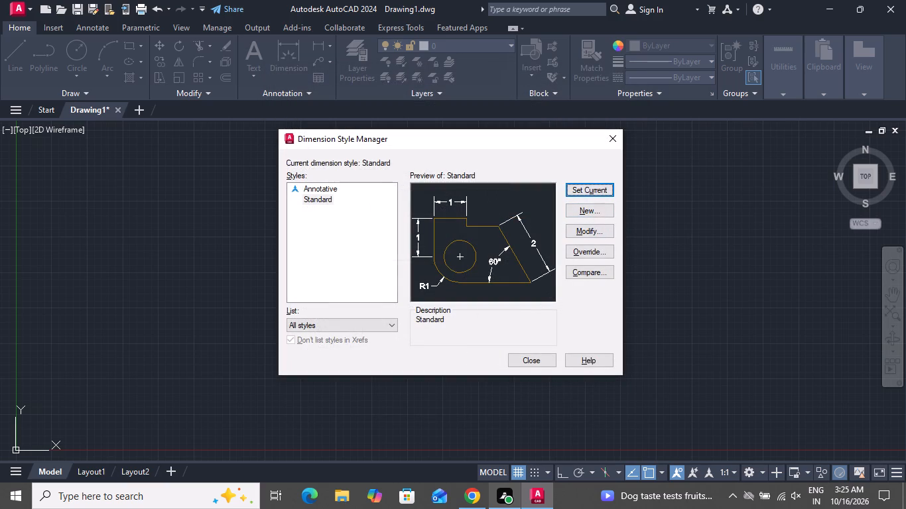
left_click(532, 357)
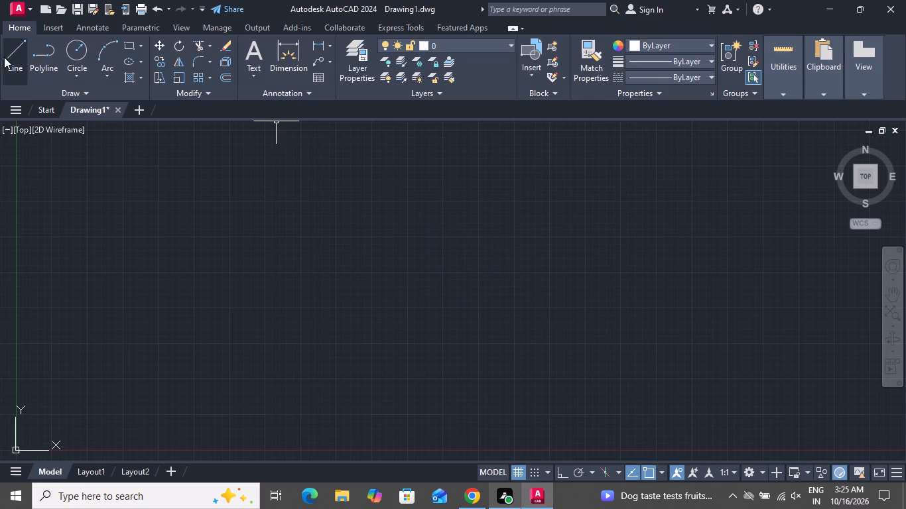
Start a line with ortho mode on, placing its first point in the lower middle of the empty drawing area.
left_click_drag(9, 61, 27, 60)
left_click(563, 469)
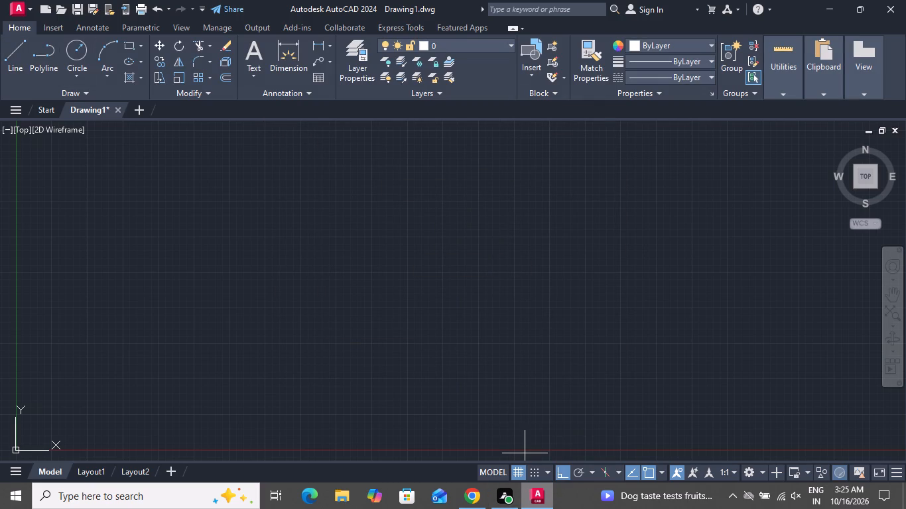
left_click(310, 349)
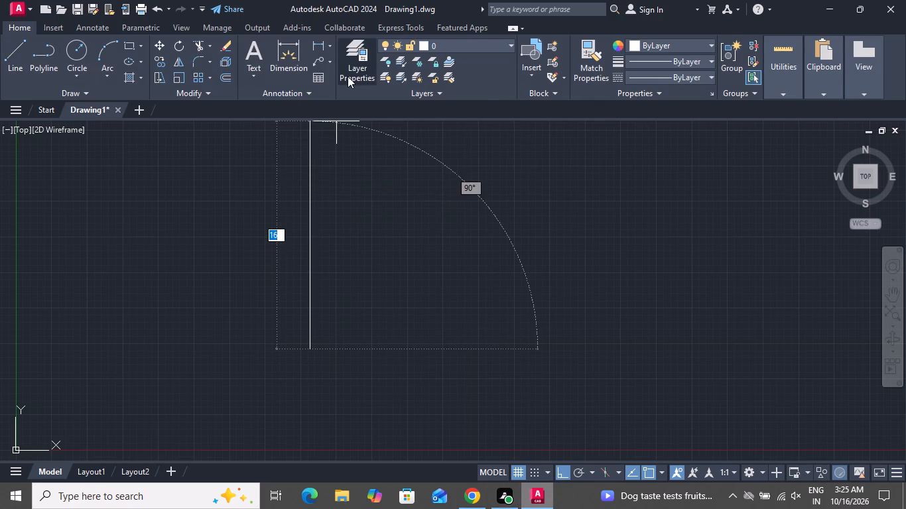
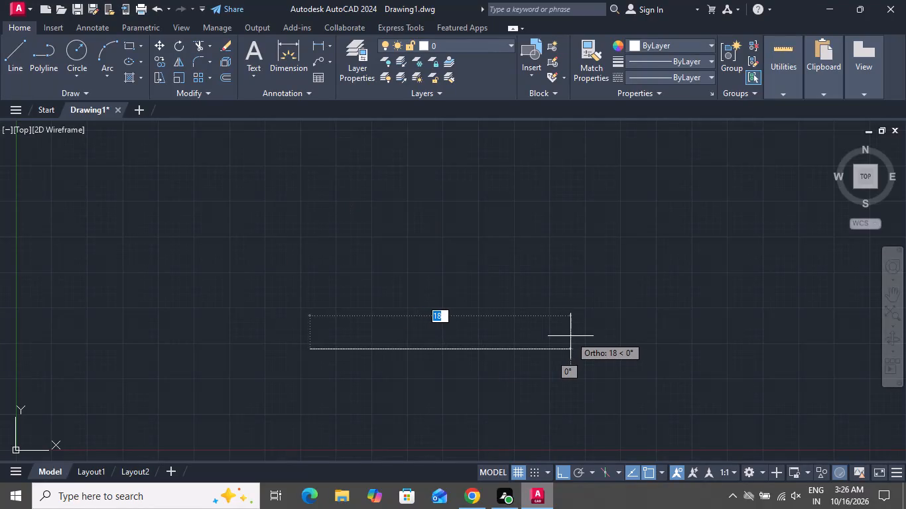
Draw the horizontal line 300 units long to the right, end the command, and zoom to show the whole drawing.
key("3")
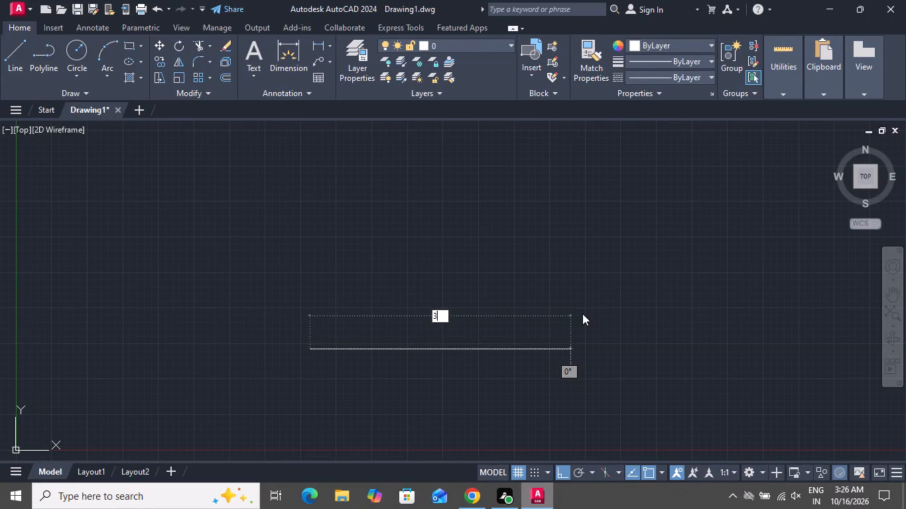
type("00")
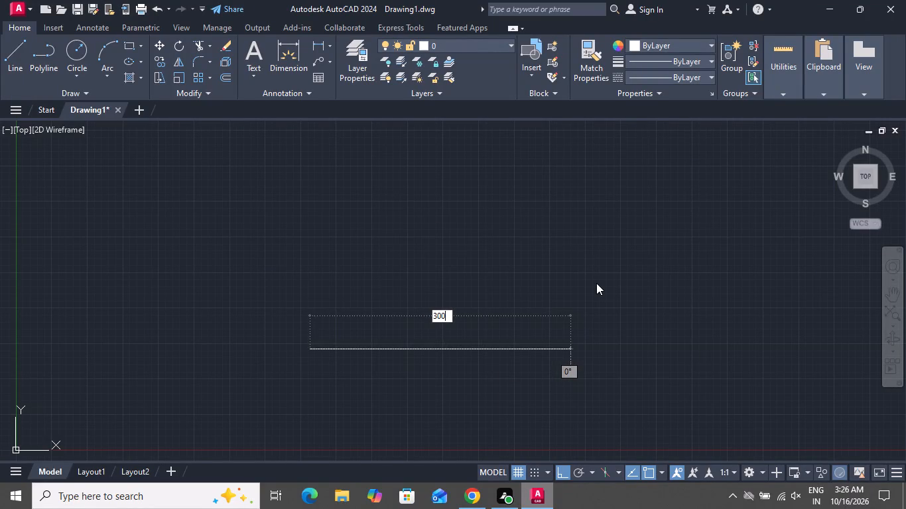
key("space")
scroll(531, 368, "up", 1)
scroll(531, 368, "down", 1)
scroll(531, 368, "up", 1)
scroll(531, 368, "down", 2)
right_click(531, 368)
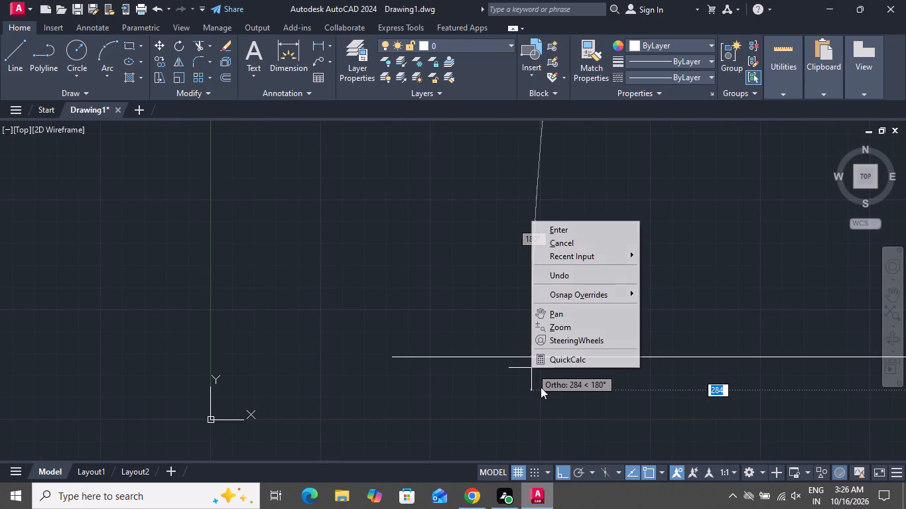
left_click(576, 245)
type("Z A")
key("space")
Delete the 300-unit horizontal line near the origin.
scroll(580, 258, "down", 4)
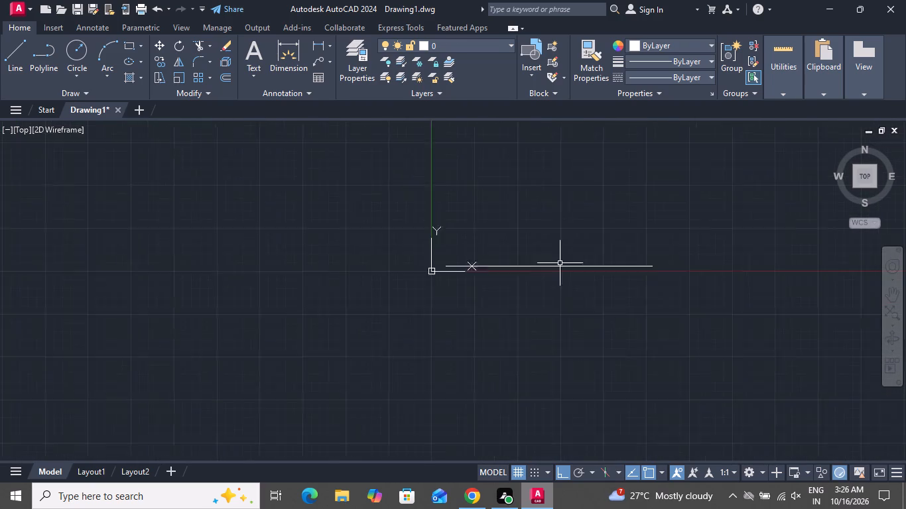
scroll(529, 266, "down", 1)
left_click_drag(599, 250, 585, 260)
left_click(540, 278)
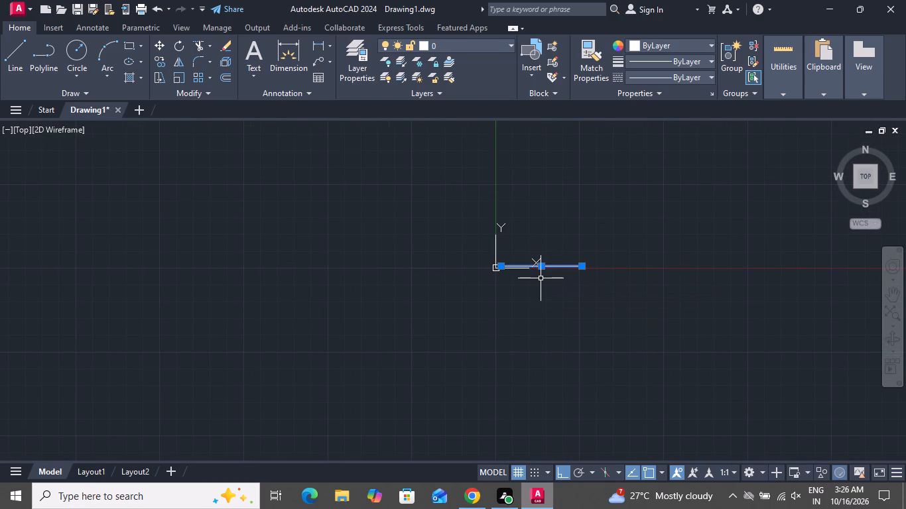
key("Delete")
Draw a rectangle's bottom edge 300 units to the right, followed by its right edge 340 units upward.
scroll(841, 184, "up", 2)
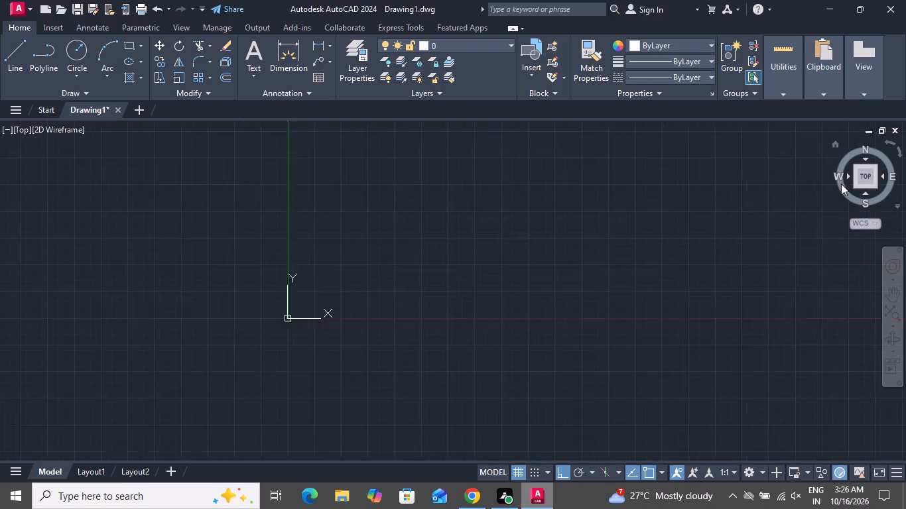
scroll(841, 184, "up", 2)
left_click(22, 56)
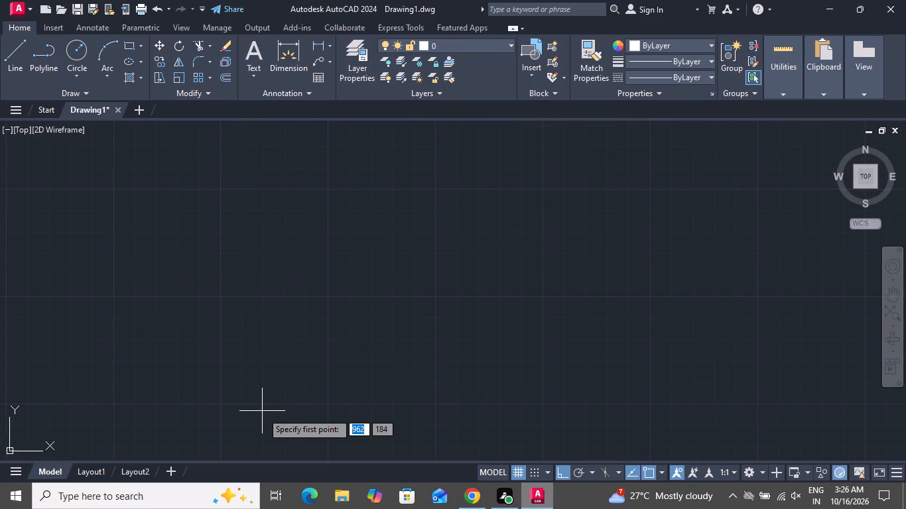
left_click(270, 410)
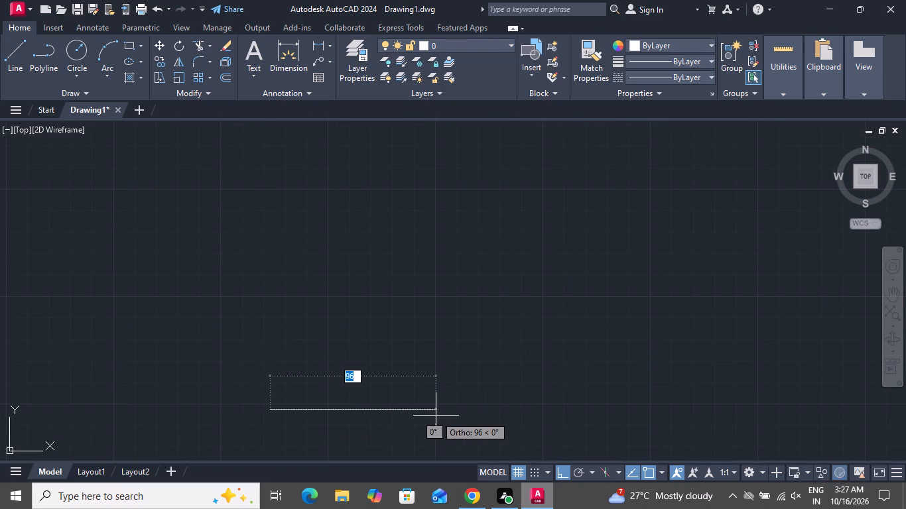
type("300")
key("space")
scroll(447, 391, "down", 2)
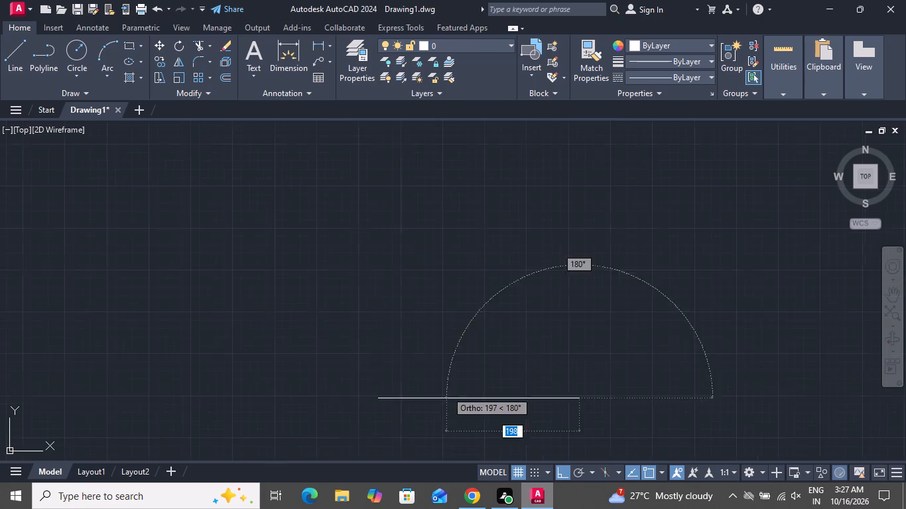
scroll(446, 391, "down", 2)
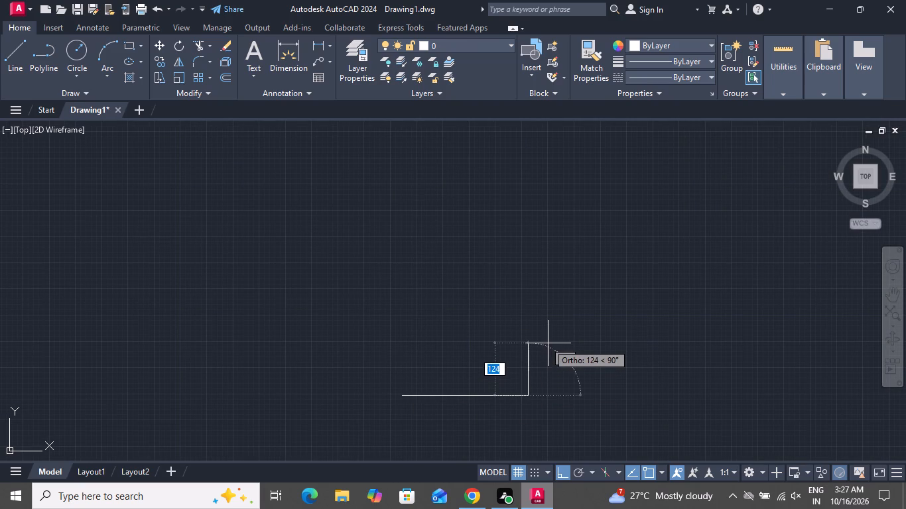
key("4")
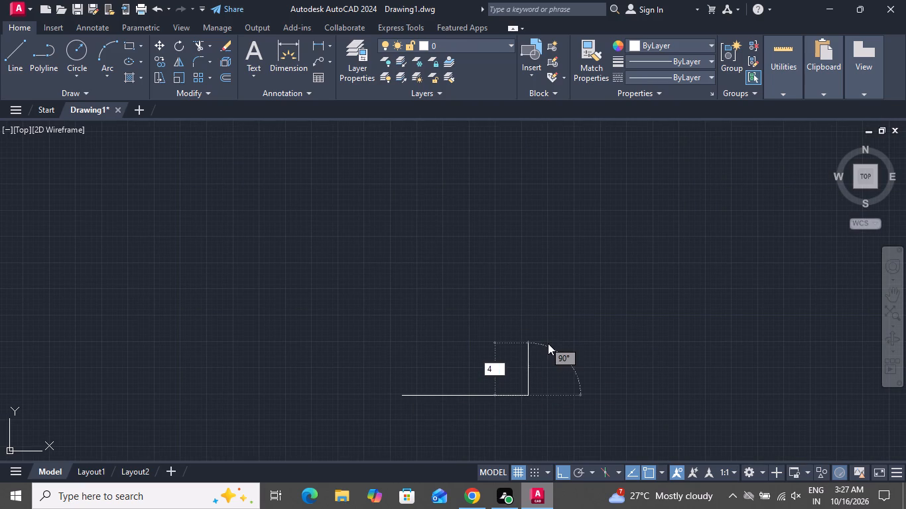
key("BackSpace")
type("34")
key("0")
key("space")
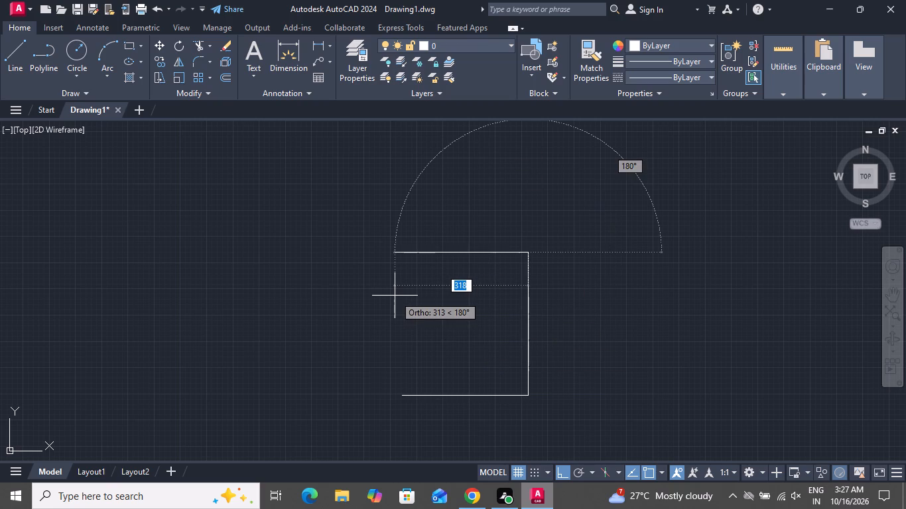
Complete the rectangle with a 300-unit top edge to the left and a 340-unit left edge downward.
type("300")
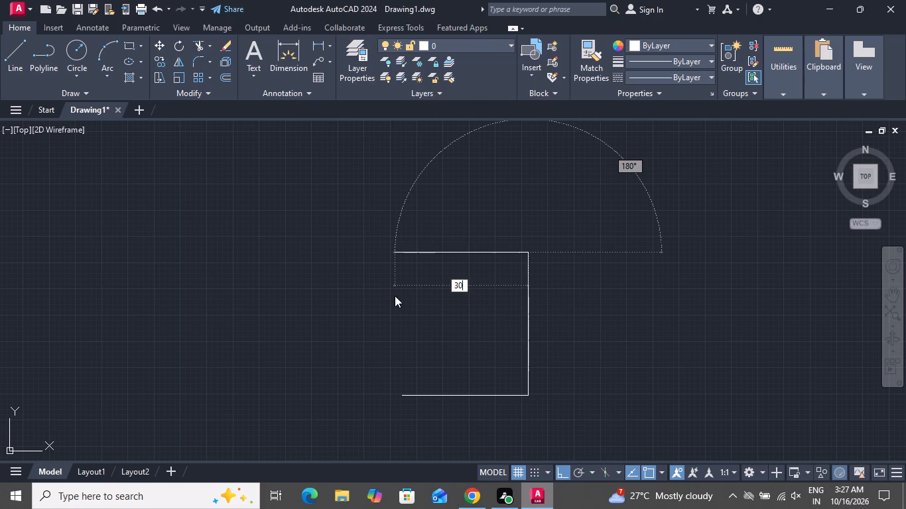
key("space")
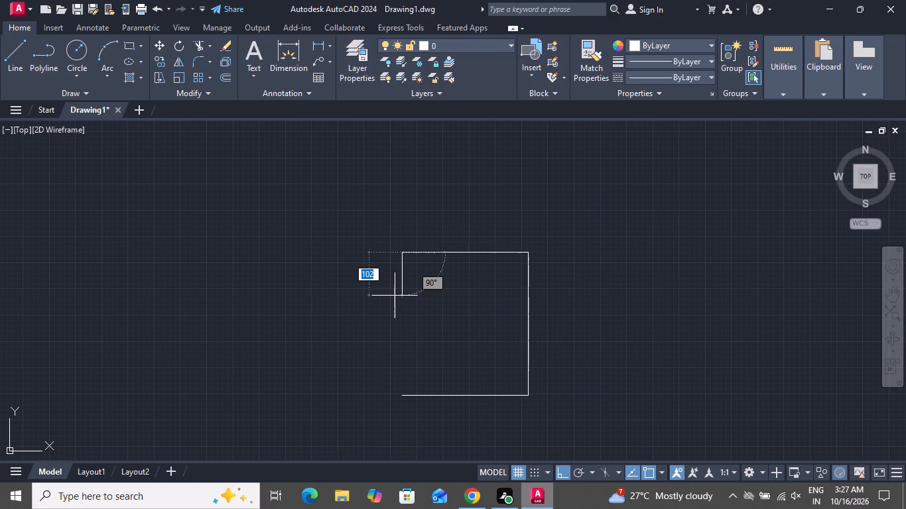
type("340")
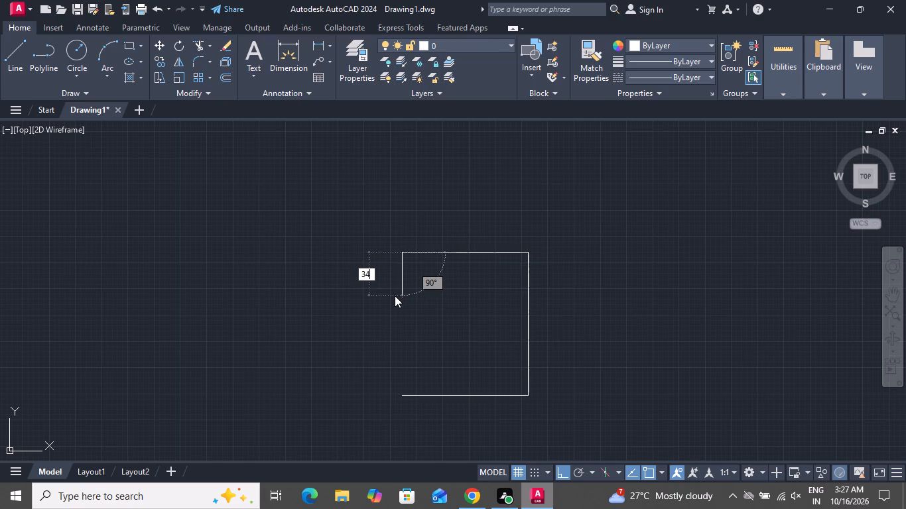
key("space")
right_click(395, 296)
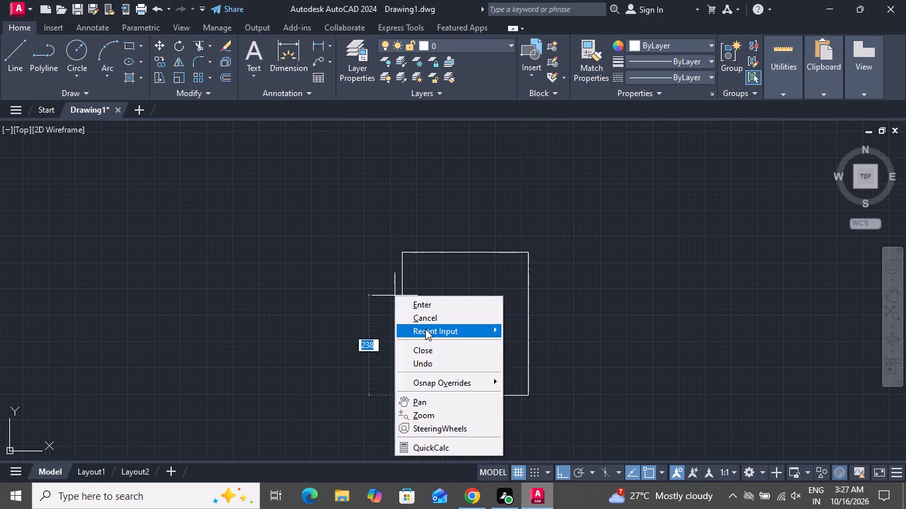
left_click(446, 319)
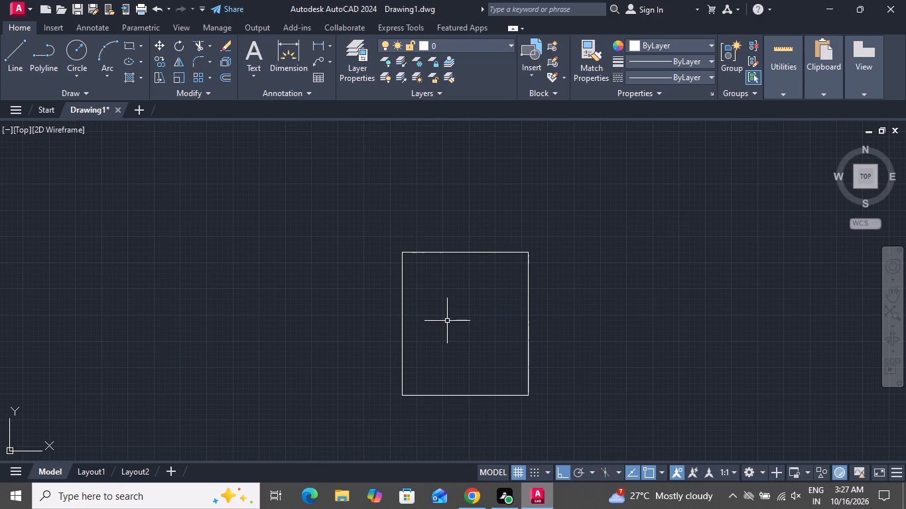
Offset all four sides of the 300 by 340 rectangle outward by 15 units.
type("O")
key("space")
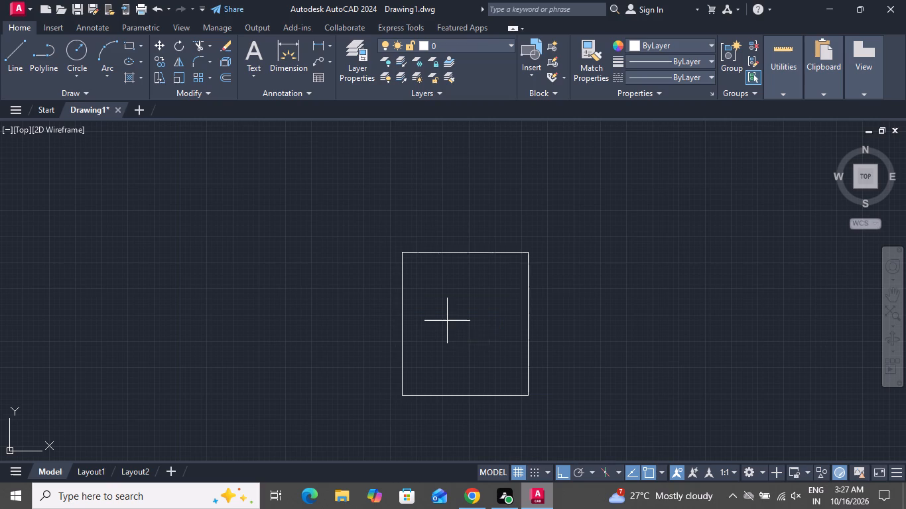
type("15")
key("space")
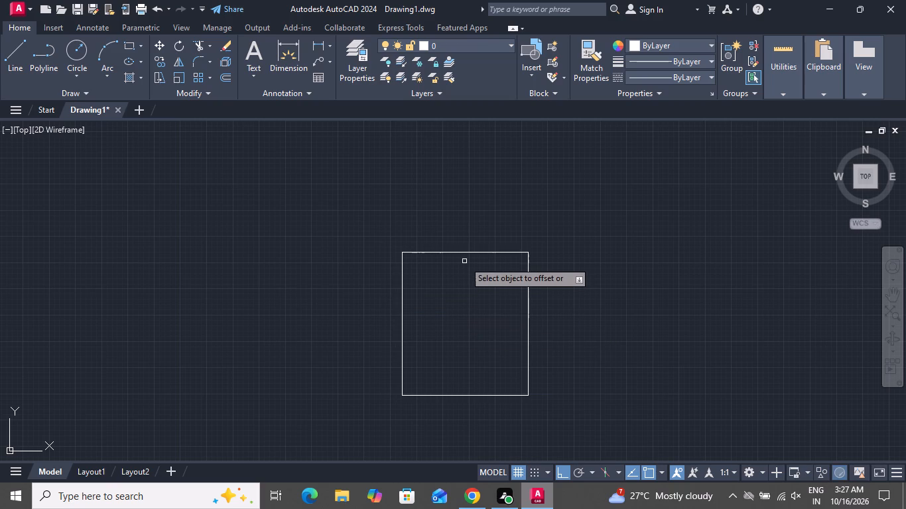
left_click(468, 252)
left_click(466, 239)
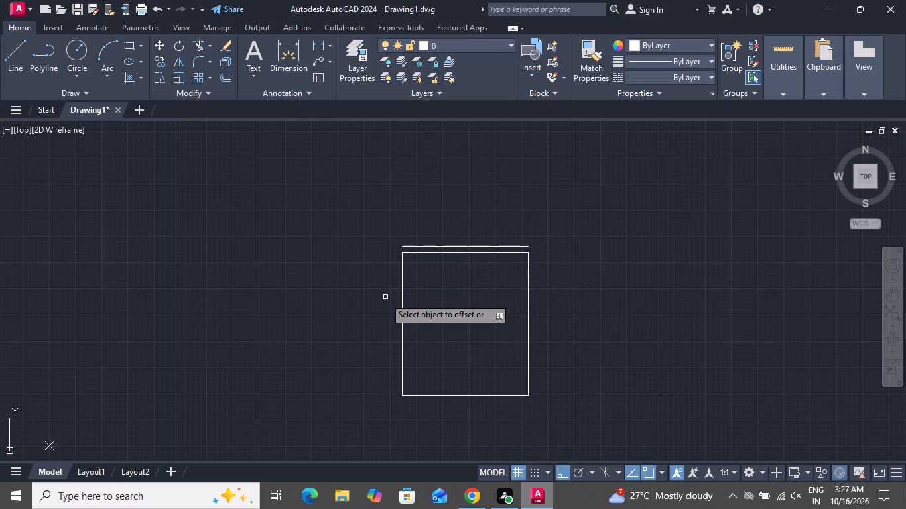
left_click(403, 294)
left_click(387, 297)
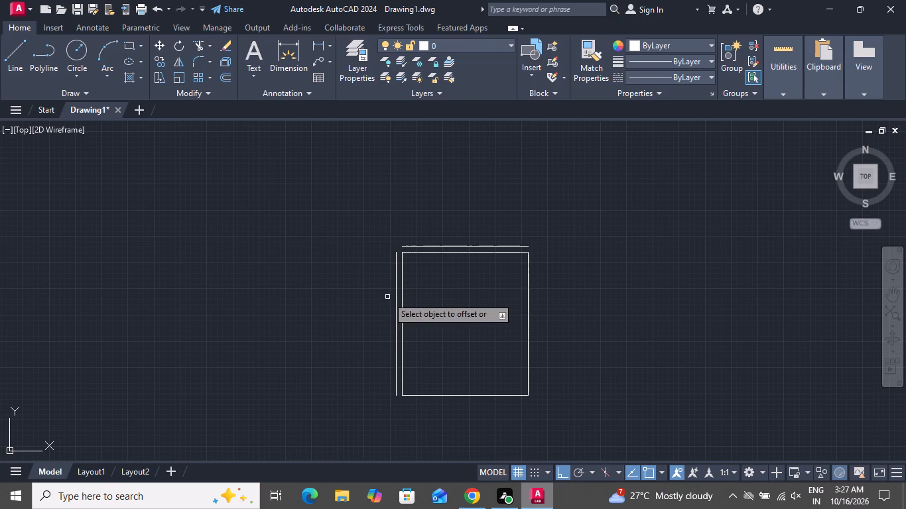
left_click(527, 310)
left_click(559, 308)
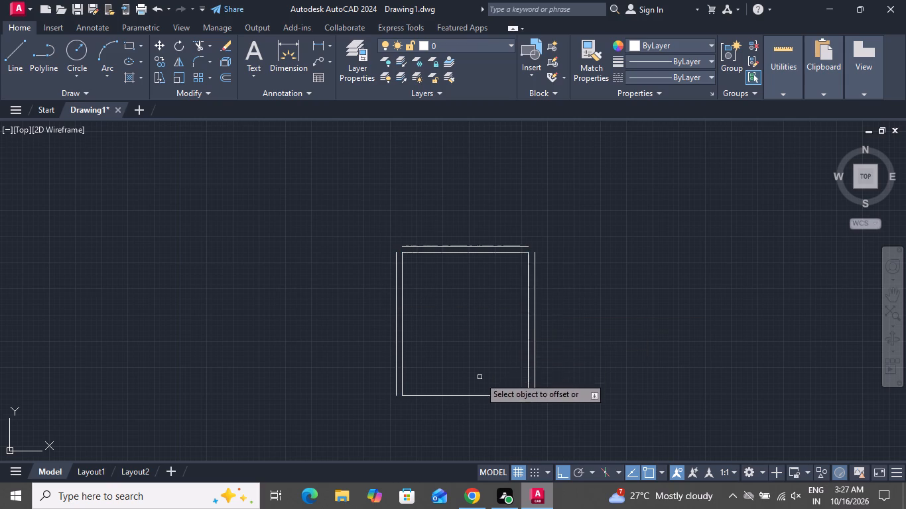
left_click(474, 396)
left_click(476, 414)
right_click(491, 315)
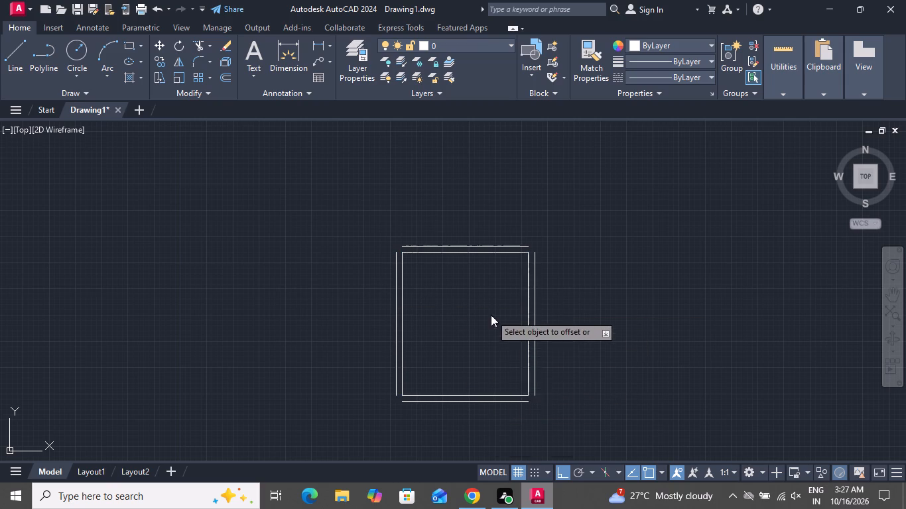
left_click(507, 327)
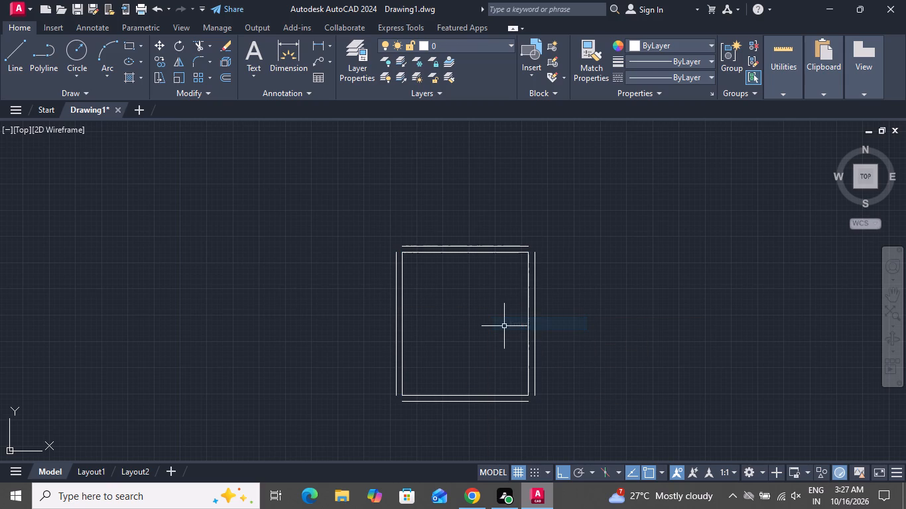
Draw a short horizontal line segment to the right from the upper end of the rectangle's offset right side.
left_click(16, 46)
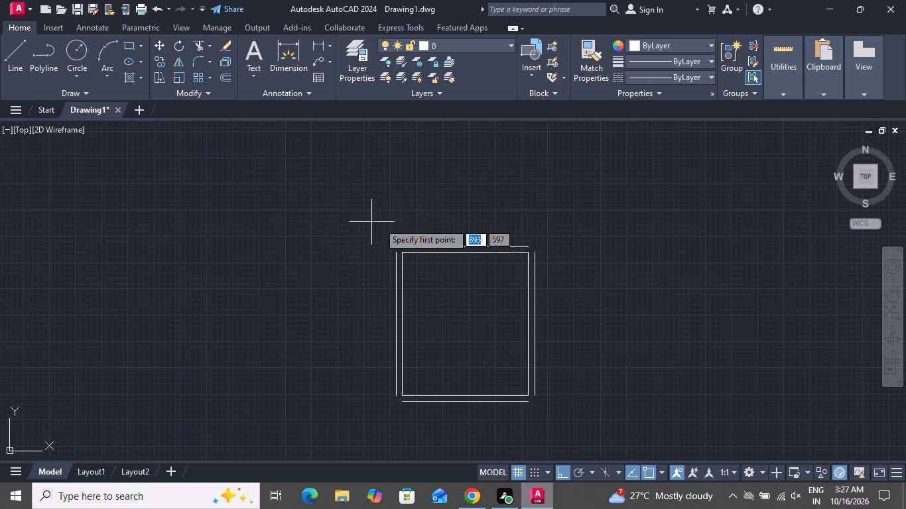
scroll(575, 262, "up", 2)
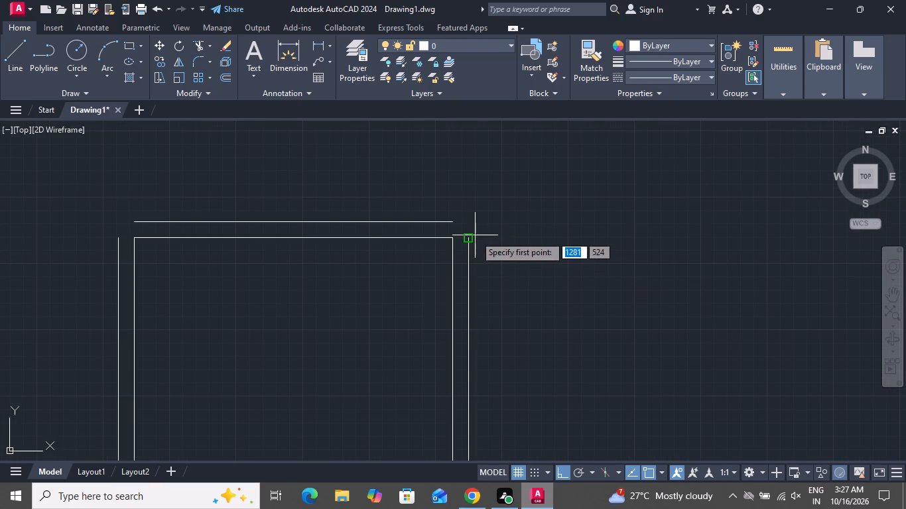
left_click(465, 239)
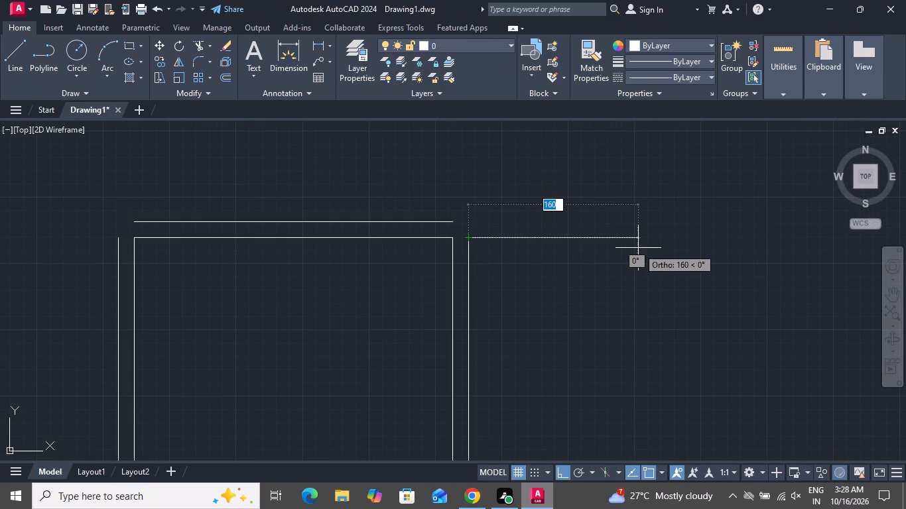
right_click(629, 233)
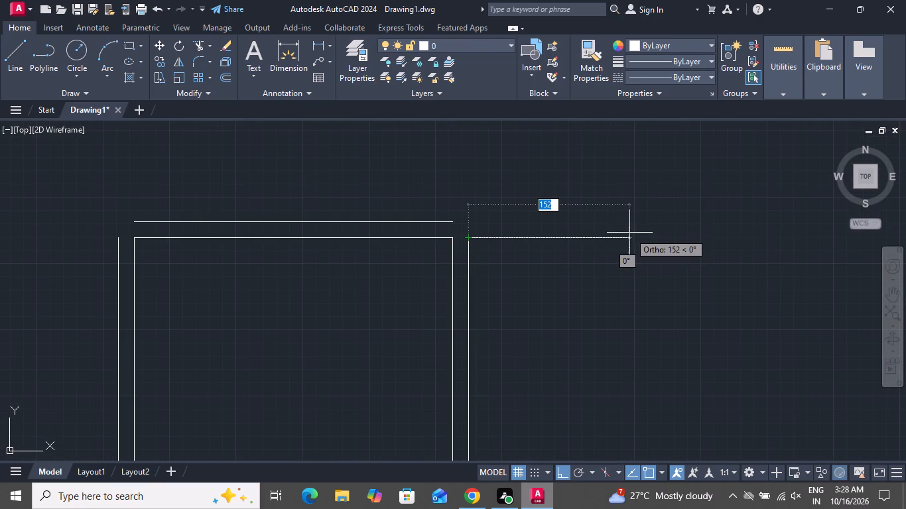
left_click(587, 256)
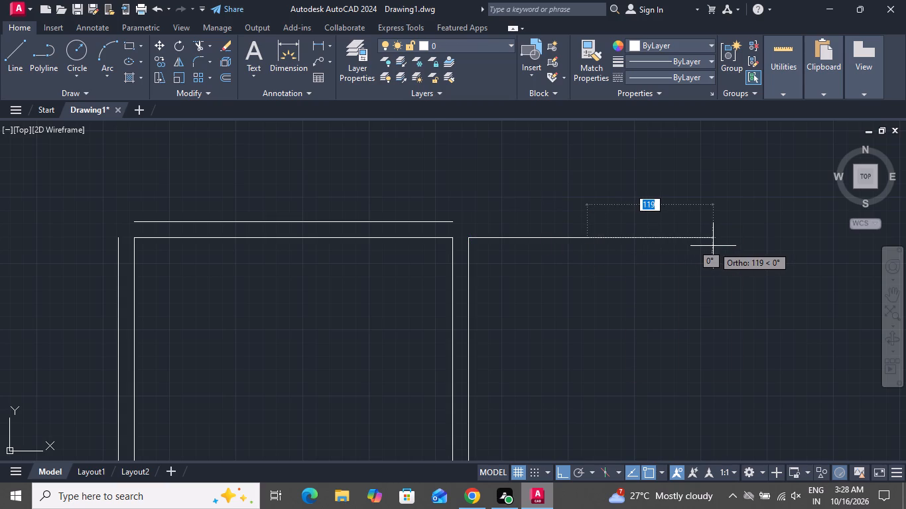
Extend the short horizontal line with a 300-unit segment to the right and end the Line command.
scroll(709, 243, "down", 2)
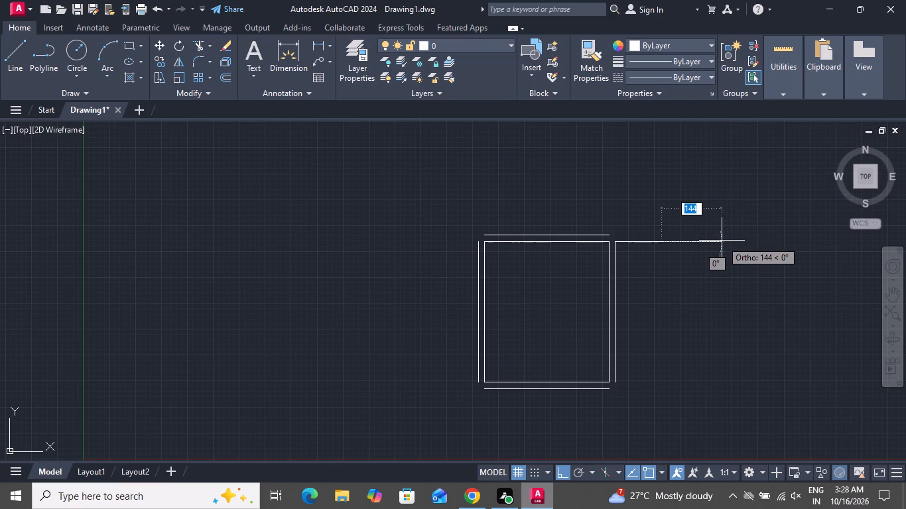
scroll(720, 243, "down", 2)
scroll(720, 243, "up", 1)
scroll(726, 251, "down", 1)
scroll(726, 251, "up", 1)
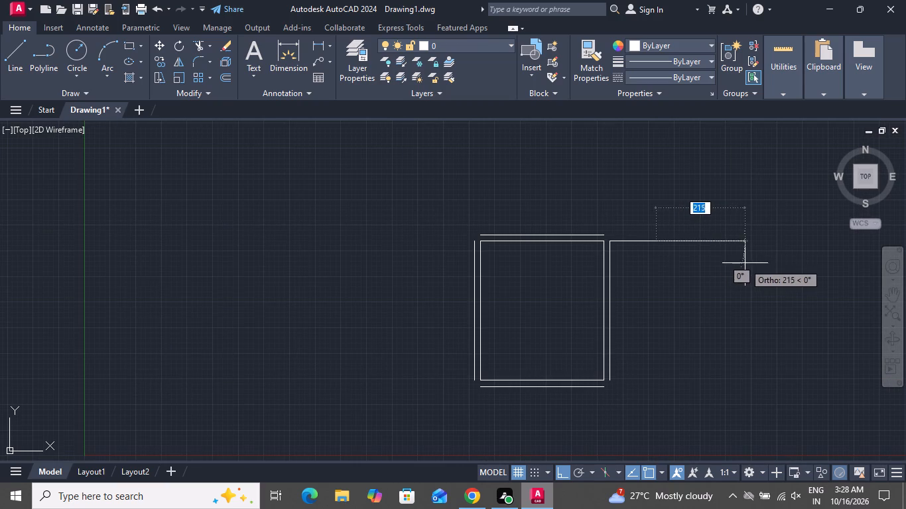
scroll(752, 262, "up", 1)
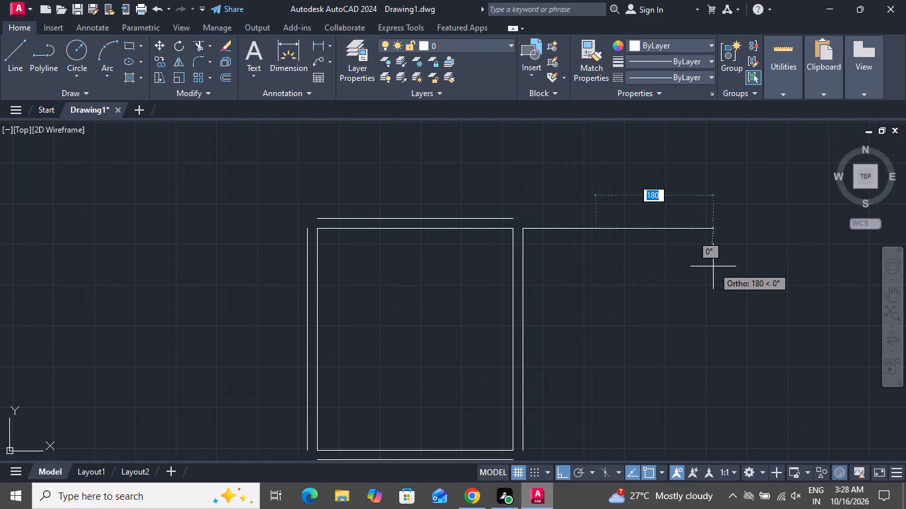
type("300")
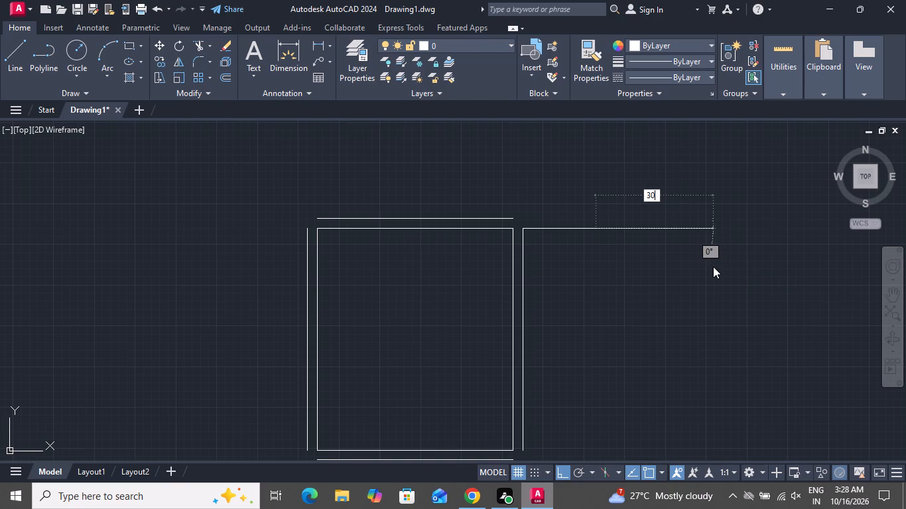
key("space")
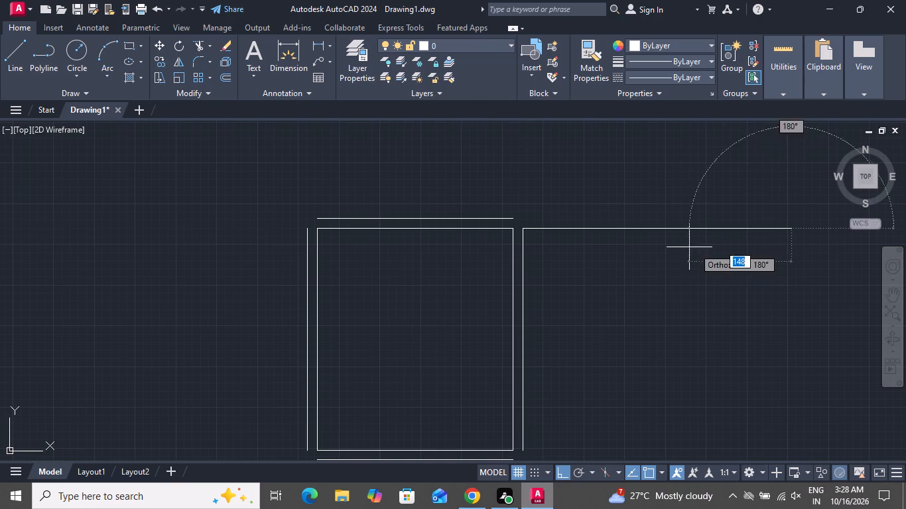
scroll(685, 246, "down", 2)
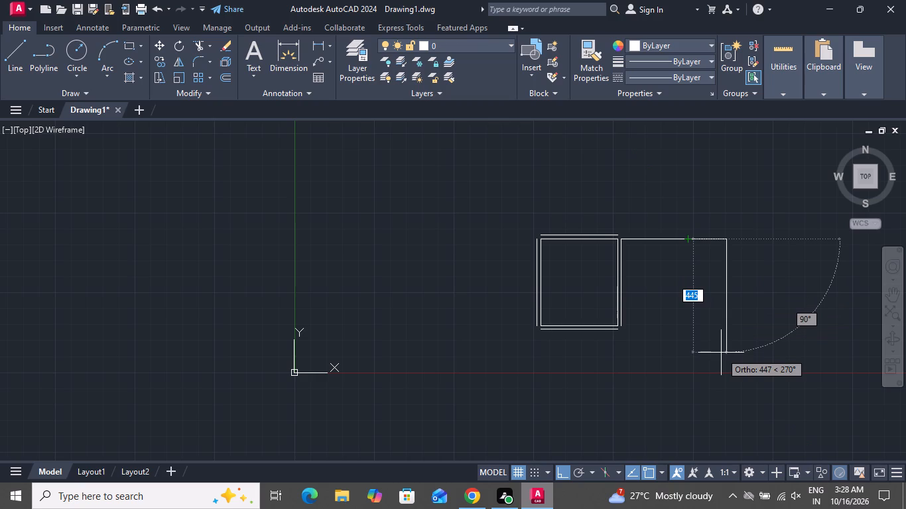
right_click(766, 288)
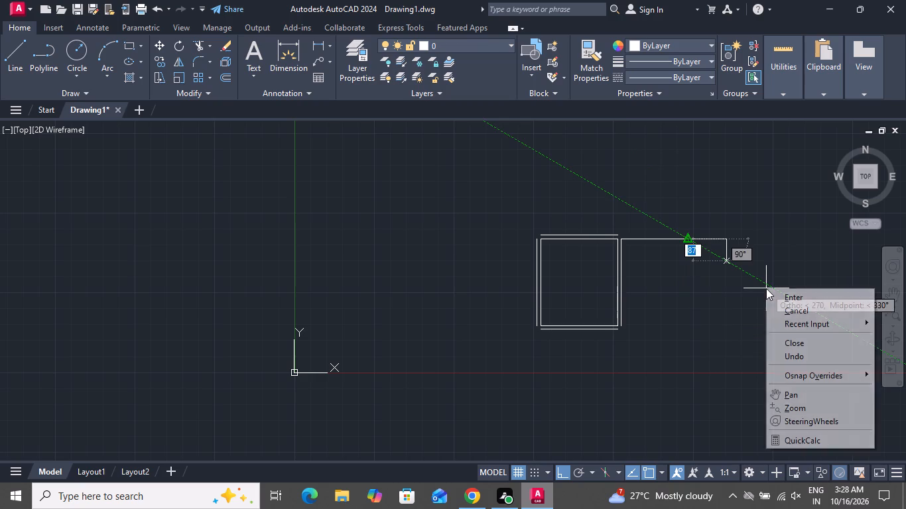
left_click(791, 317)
Delete the 300-unit segment and the short horizontal segment beside the first room's offset right side.
left_click(799, 178)
left_click(684, 264)
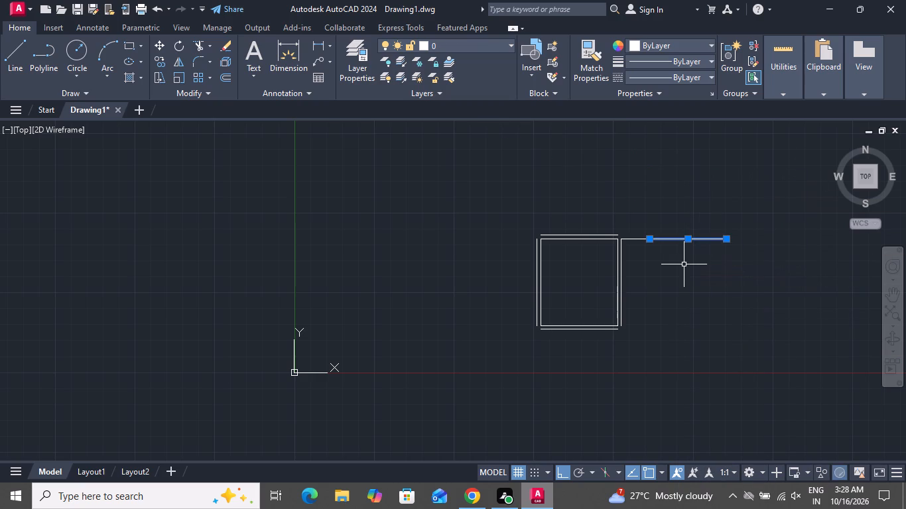
key("Delete")
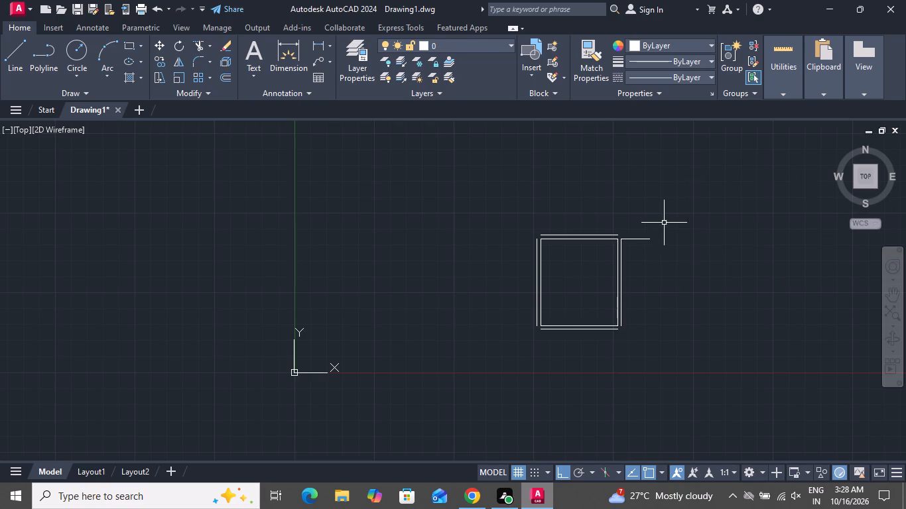
left_click_drag(661, 222, 657, 237)
left_click(631, 276)
key("Delete")
Draw the second room's outline from the upper end of the first room's offset right side: 300 right, 340 down, back to that side's lower end.
left_click(17, 49)
scroll(690, 284, "up", 1)
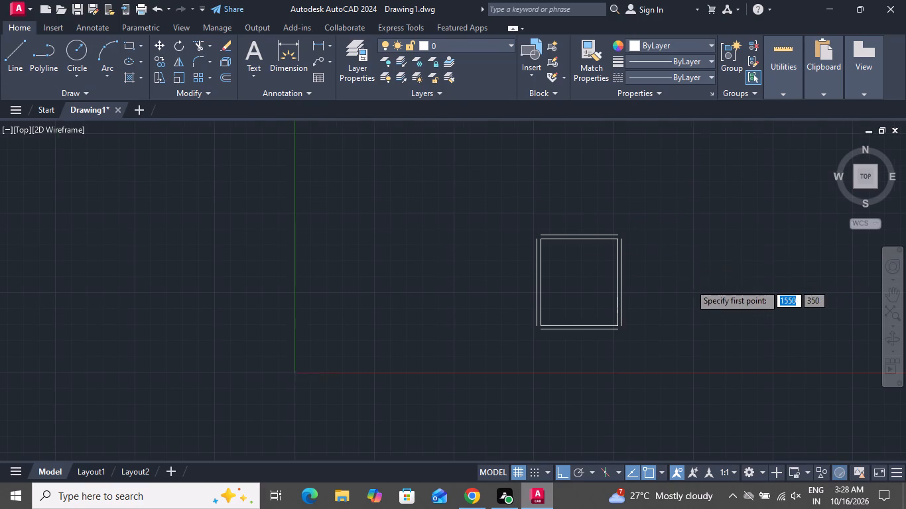
scroll(689, 284, "up", 1)
left_click(510, 171)
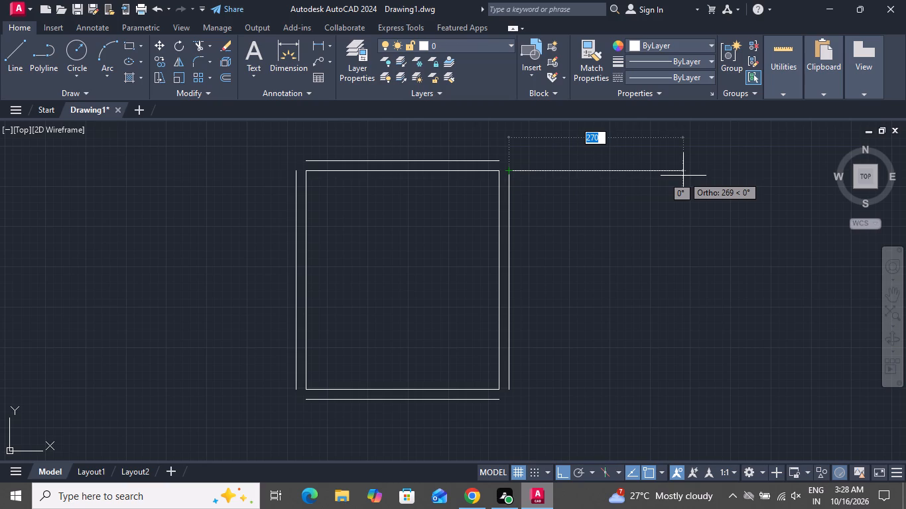
key("3")
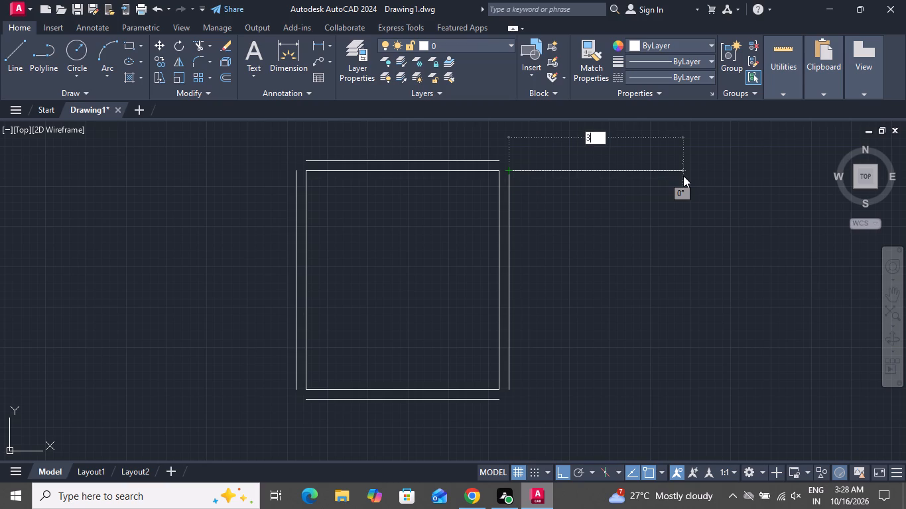
type("00")
key("space")
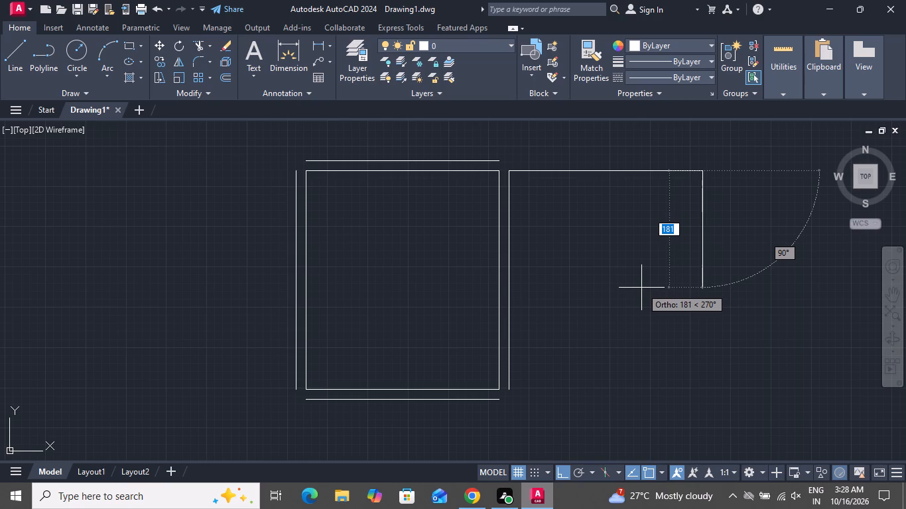
type("34")
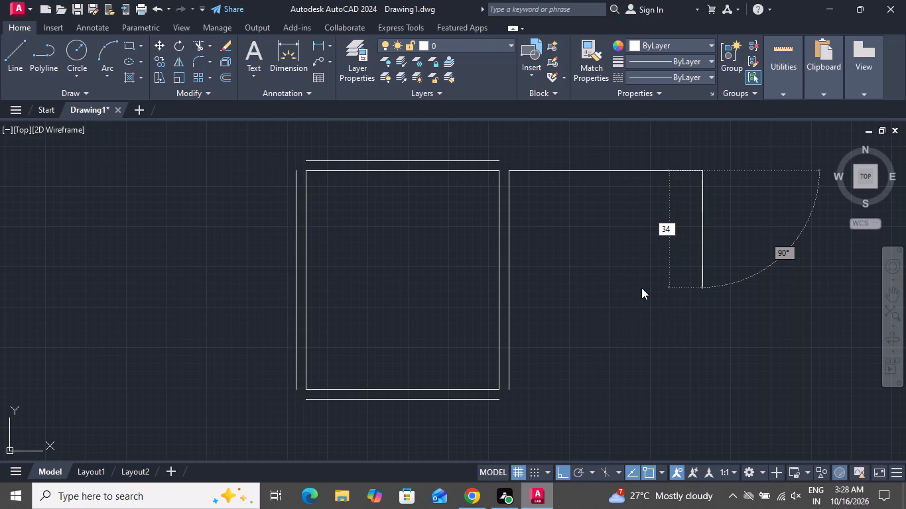
key("0")
key("space")
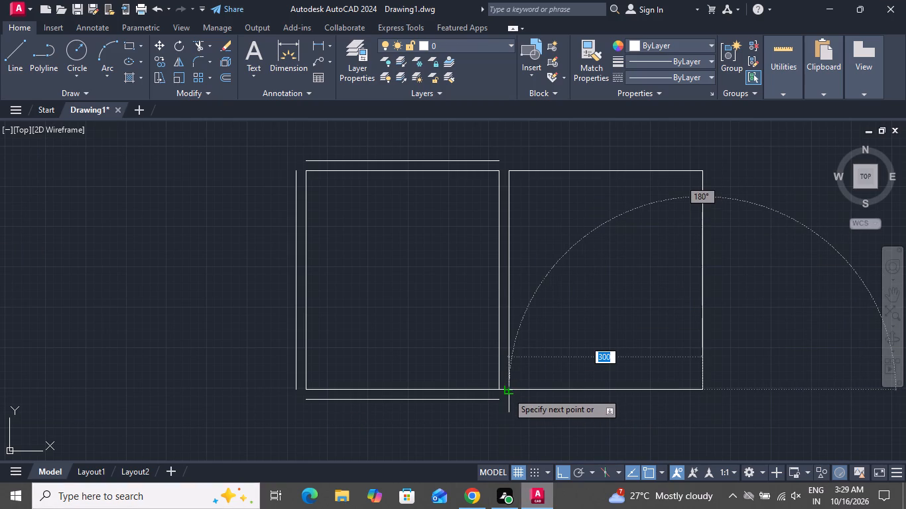
scroll(507, 392, "up", 1)
scroll(507, 392, "down", 1)
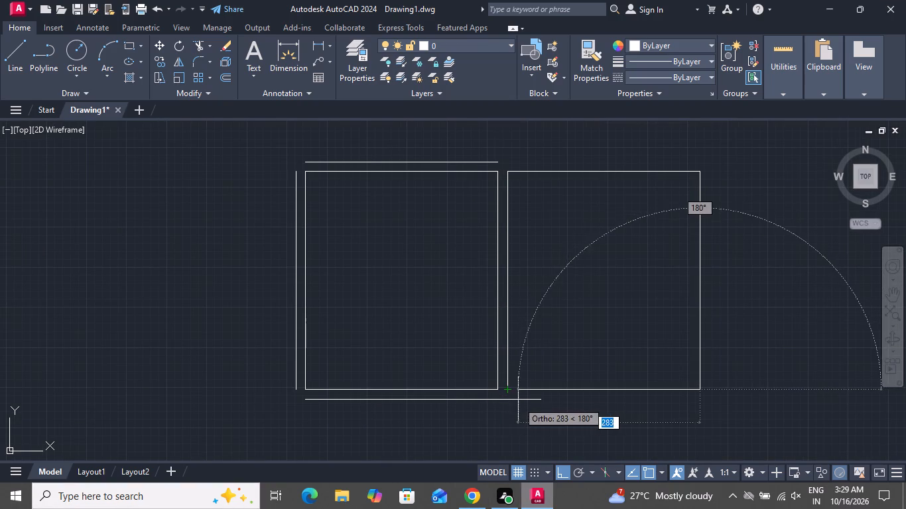
scroll(515, 386, "up", 3)
left_click(476, 400)
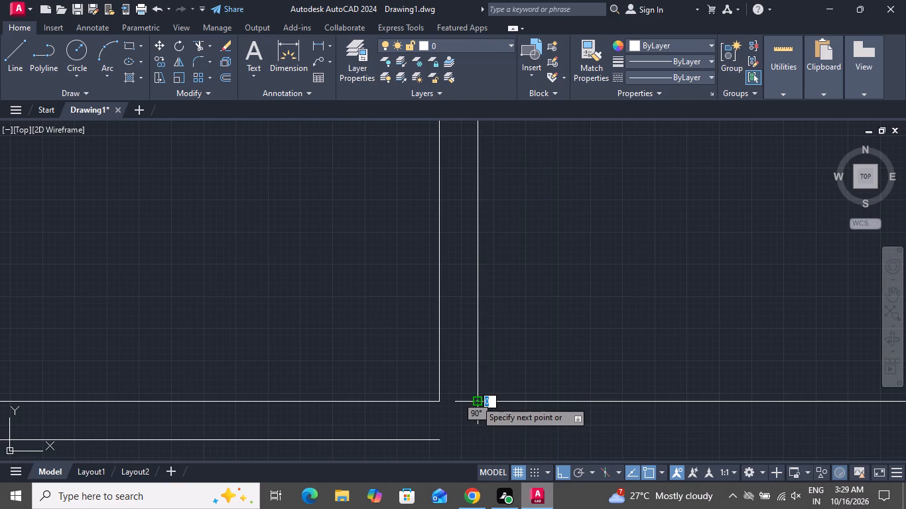
right_click(476, 400)
left_click(535, 264)
Offset the second room's top, right and bottom edges outward by 15 units.
scroll(579, 313, "down", 2)
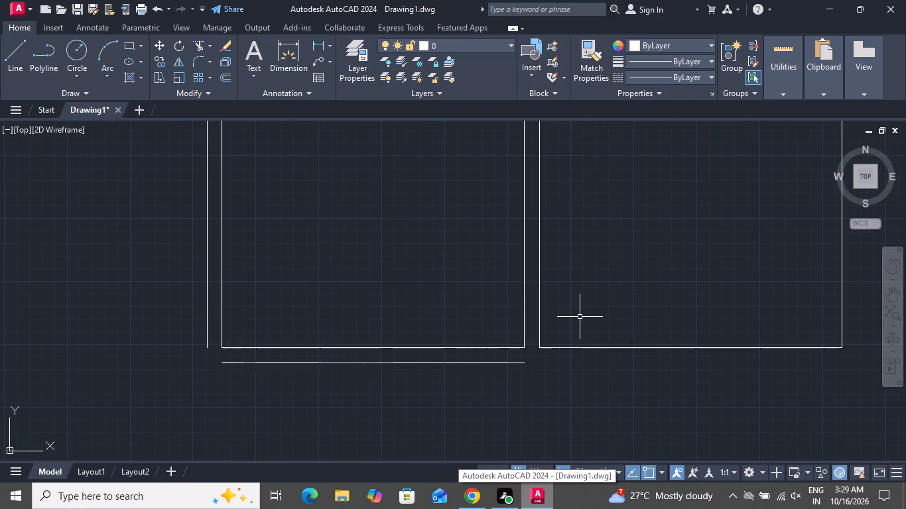
scroll(580, 319, "down", 1)
scroll(581, 321, "up", 1)
scroll(581, 326, "down", 2)
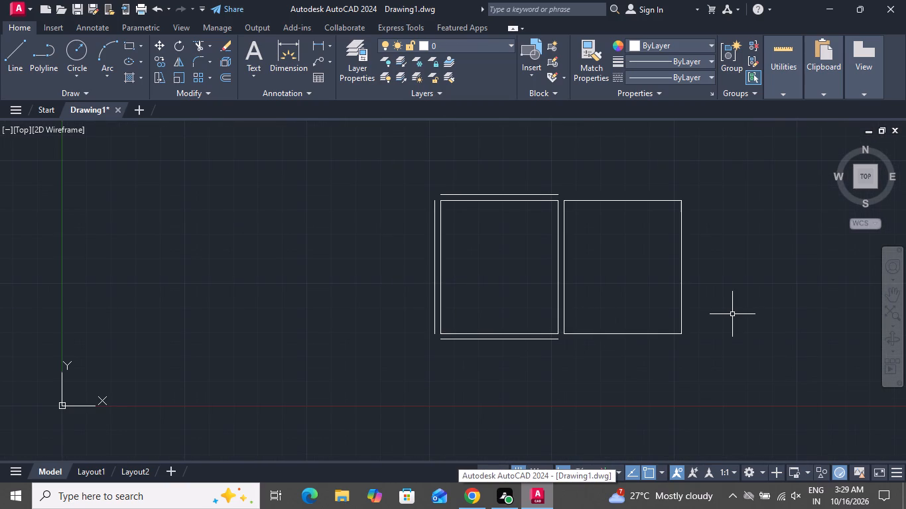
type("O")
key("space")
type("15")
key("space")
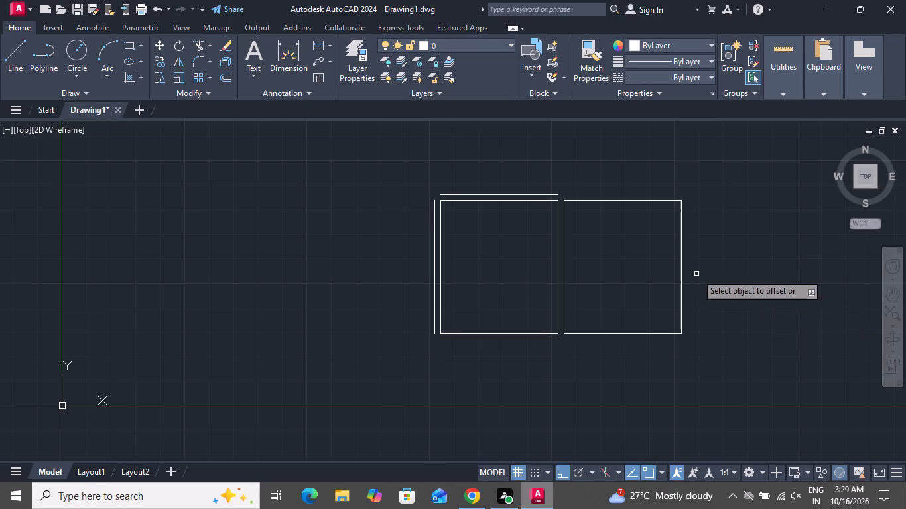
left_click(654, 201)
left_click(650, 180)
left_click_drag(680, 251, 690, 251)
left_click(716, 251)
left_click(623, 336)
left_click(621, 376)
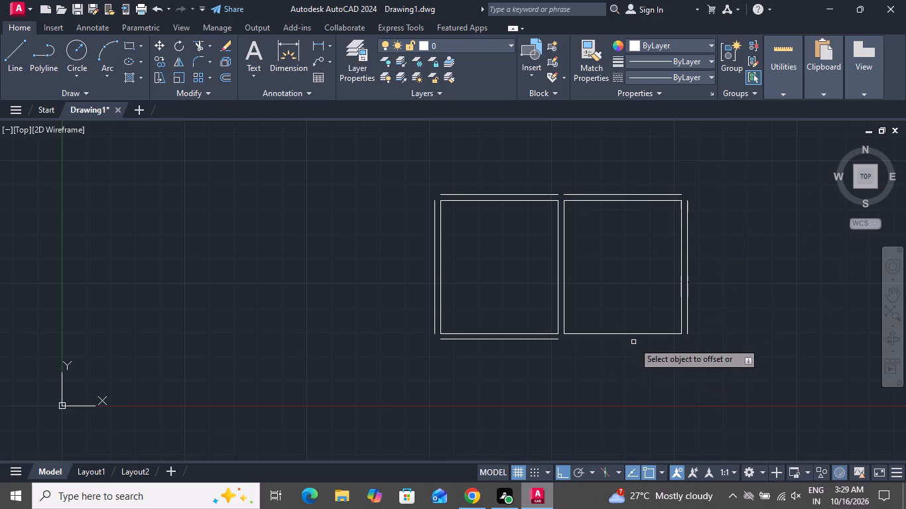
left_click(637, 335)
left_click(637, 360)
right_click(614, 263)
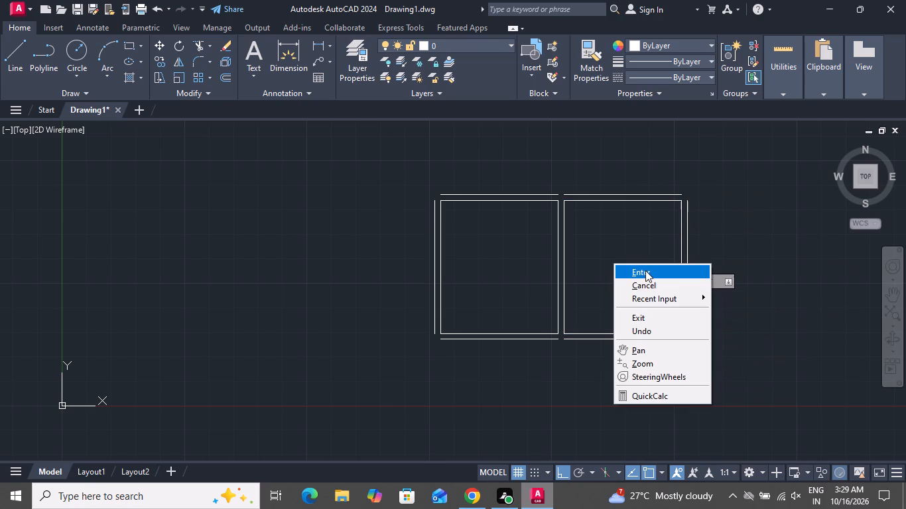
left_click(645, 284)
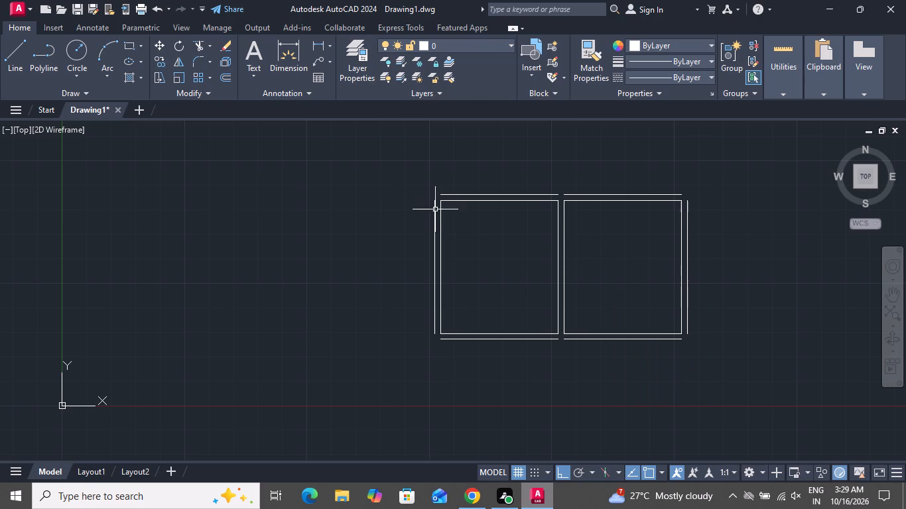
Draw the third room's outline from the upper end of the second room's offset right side: 300 right, 340 down, back to that side's lower end.
left_click(13, 48)
scroll(477, 170, "down", 1)
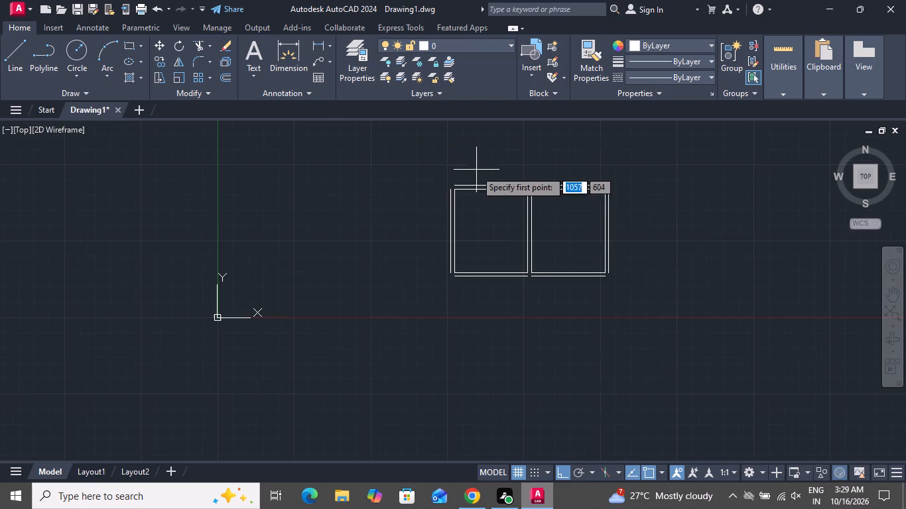
scroll(631, 205, "up", 2)
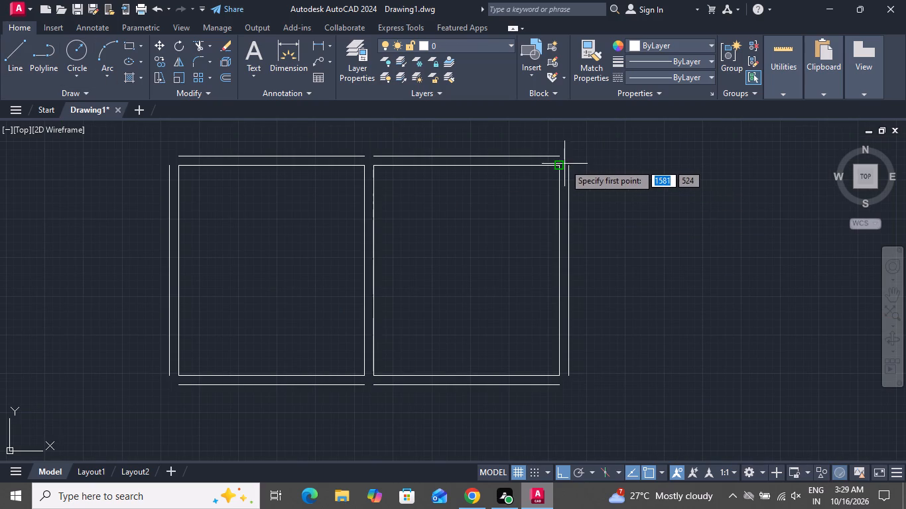
left_click(567, 161)
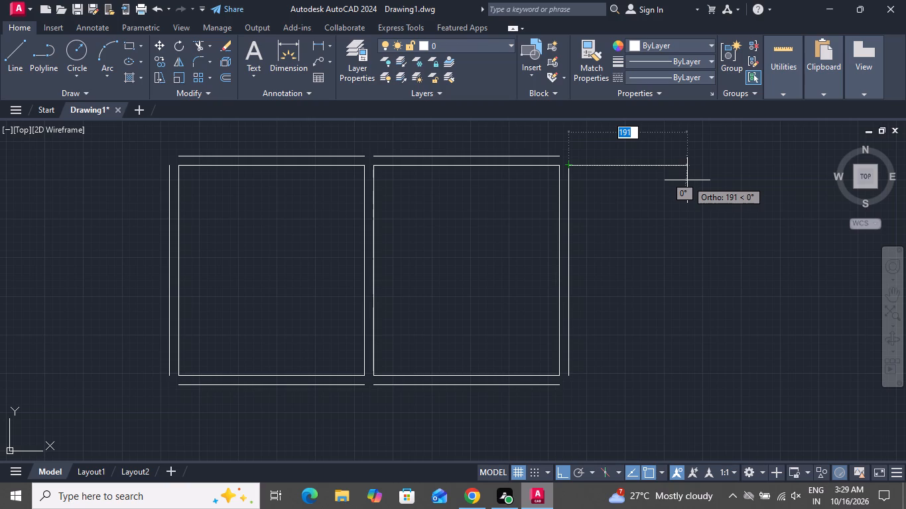
key("3")
type("00")
key("space")
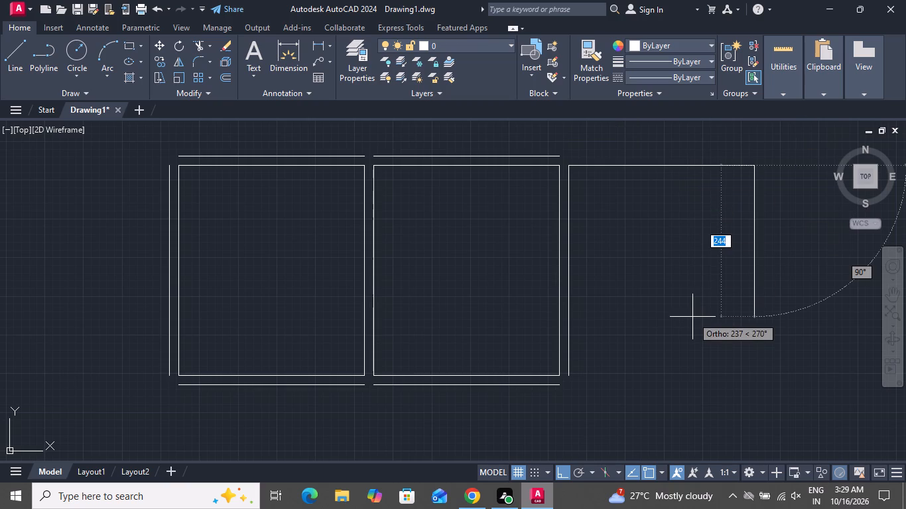
type("34")
key("0")
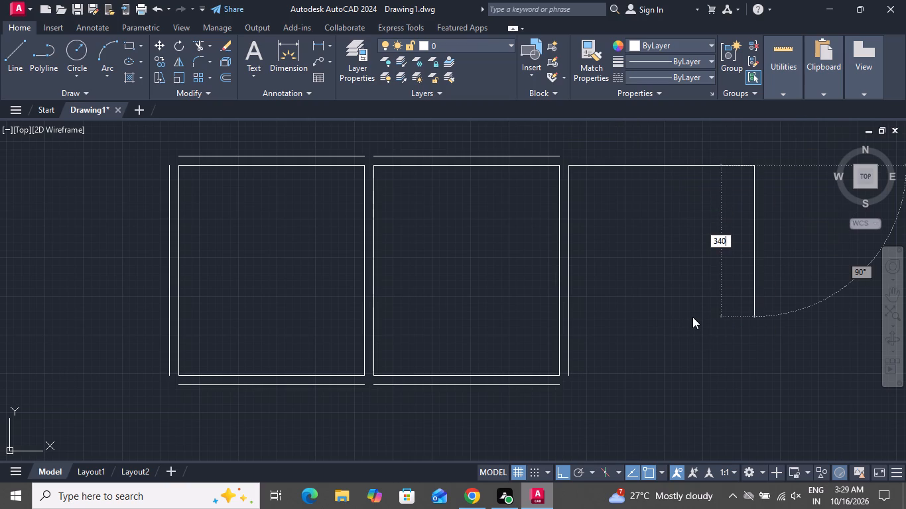
key("space")
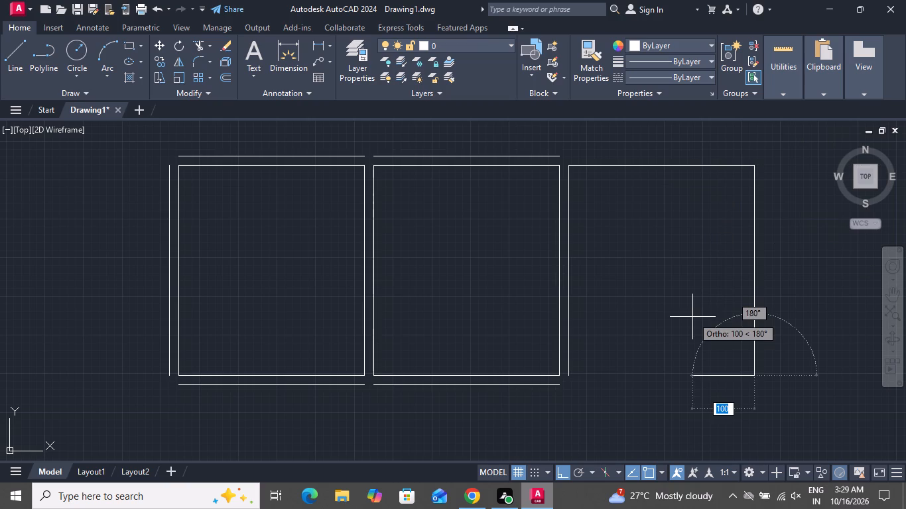
left_click(566, 380)
right_click(566, 380)
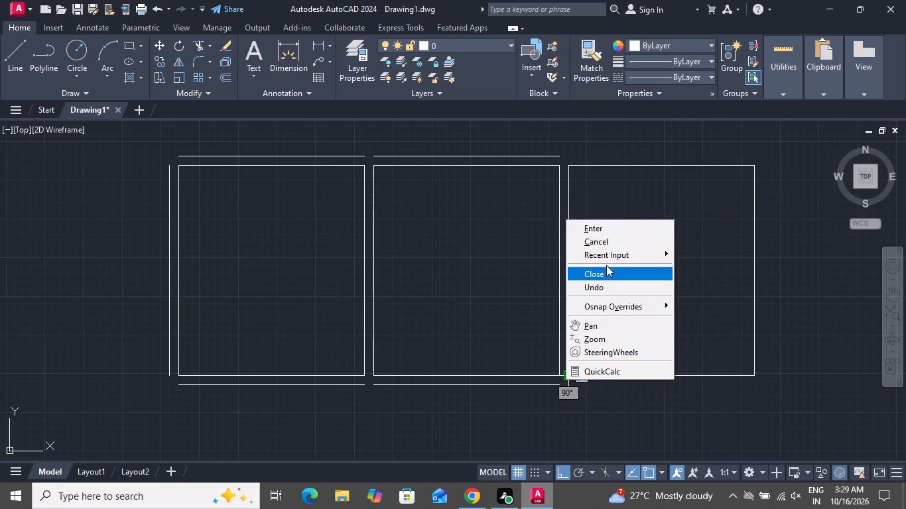
left_click(608, 237)
Offset the third room's top, right and bottom edges outward by 15 units.
type("O 15")
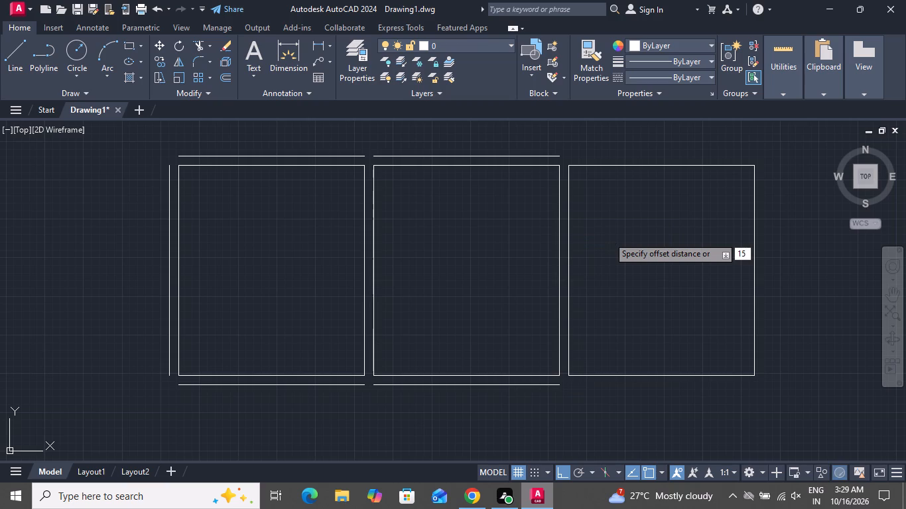
key("space")
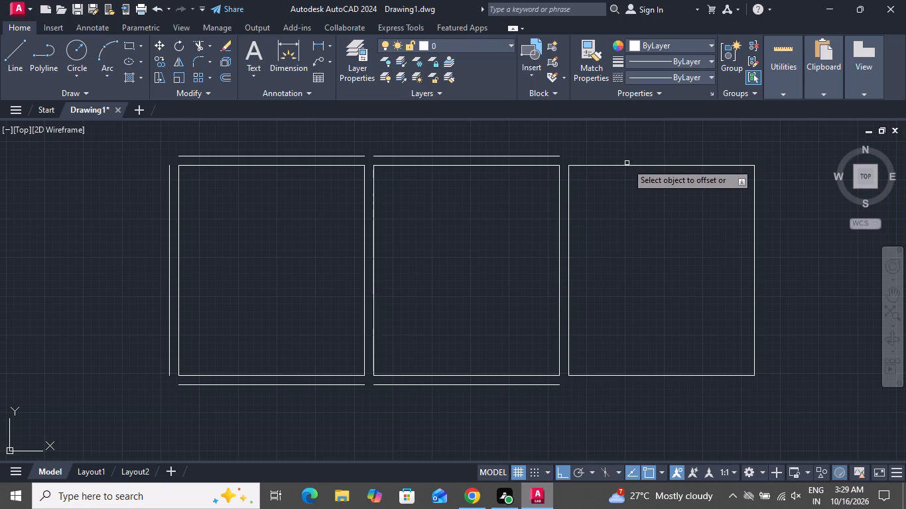
double_click(627, 165)
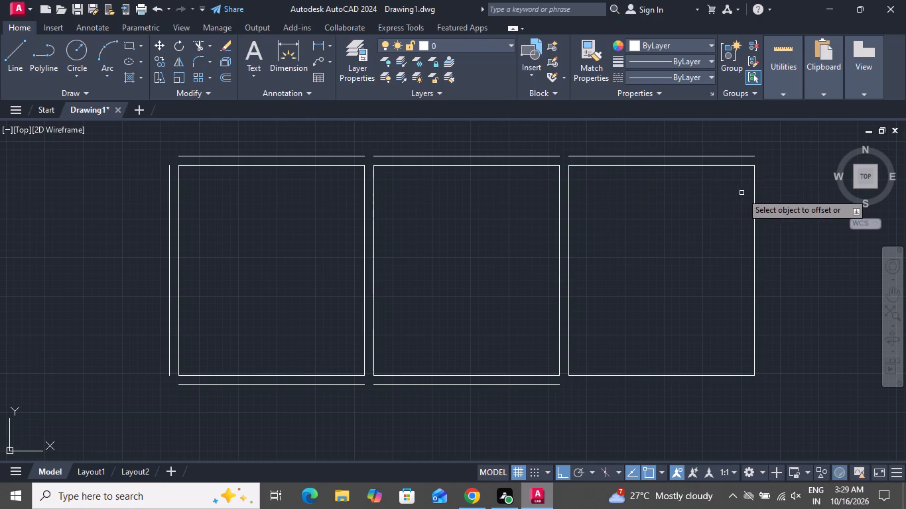
left_click_drag(753, 188, 759, 186)
left_click(791, 186)
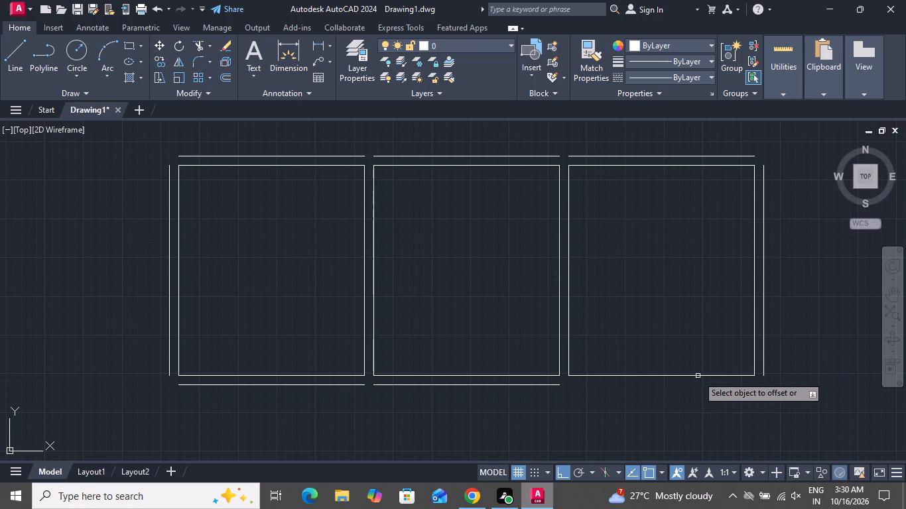
left_click(698, 376)
left_click(697, 392)
right_click(685, 328)
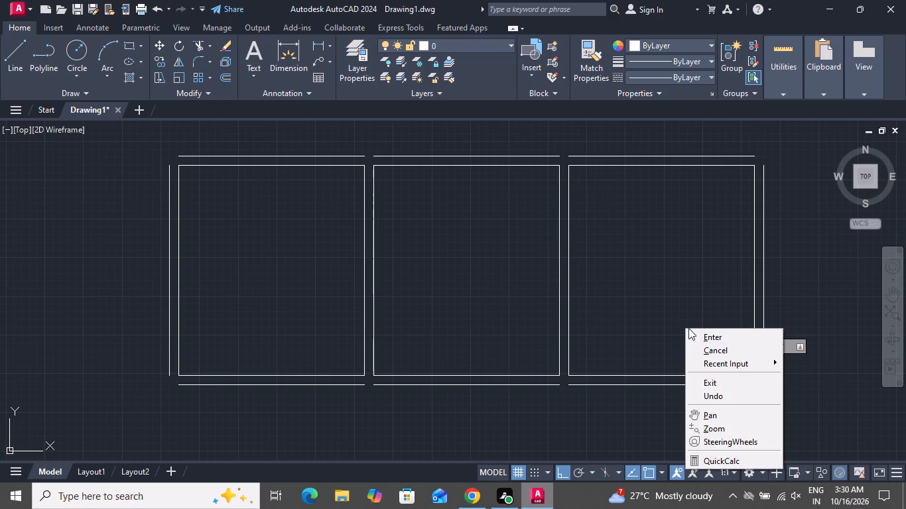
left_click(711, 340)
Draw lines from the left end of the first room's offset bottom edge: 330 down and 320 right.
scroll(695, 263, "down", 1)
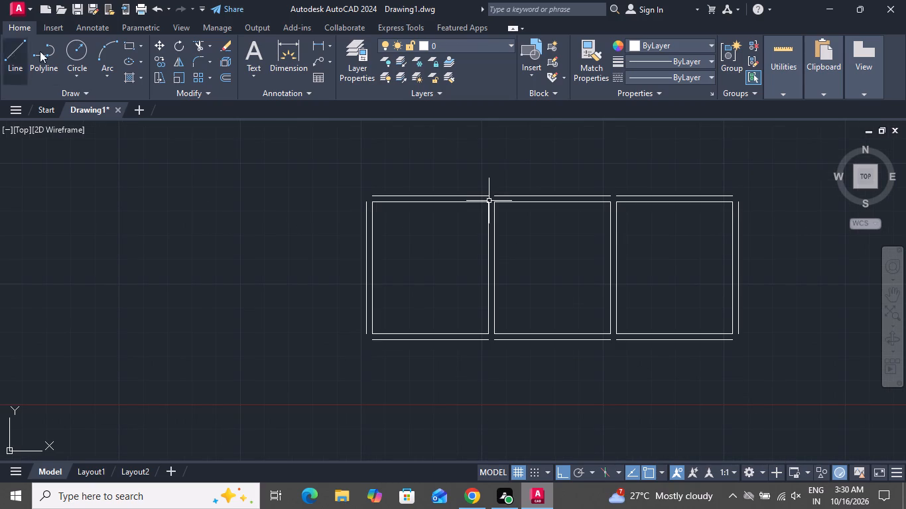
left_click(17, 54)
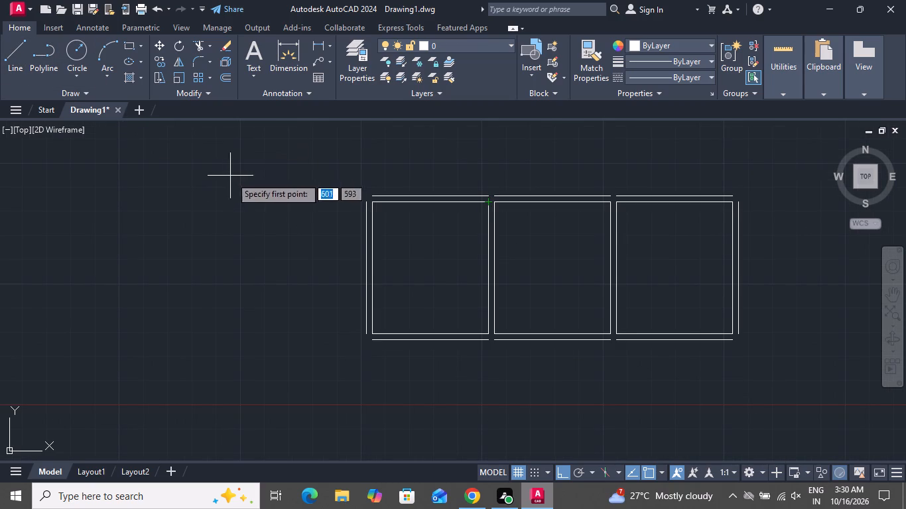
left_click(371, 340)
scroll(412, 254, "down", 3)
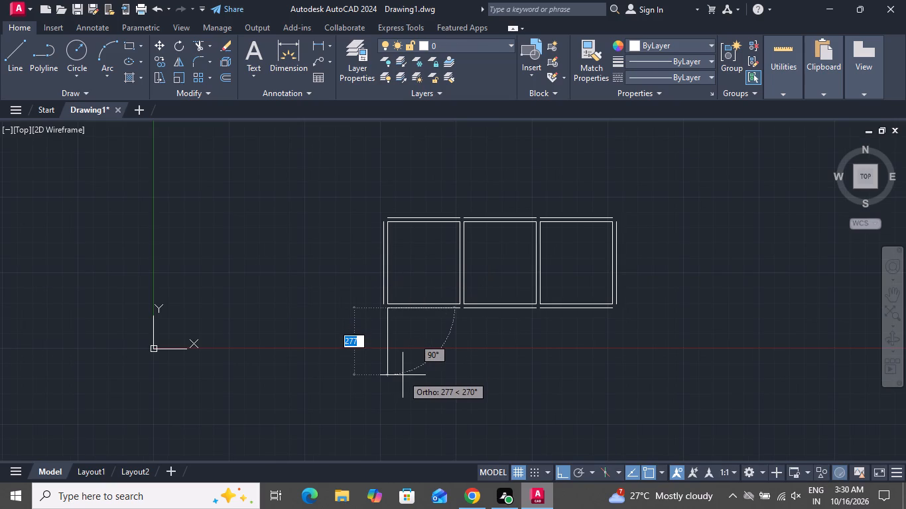
type("33")
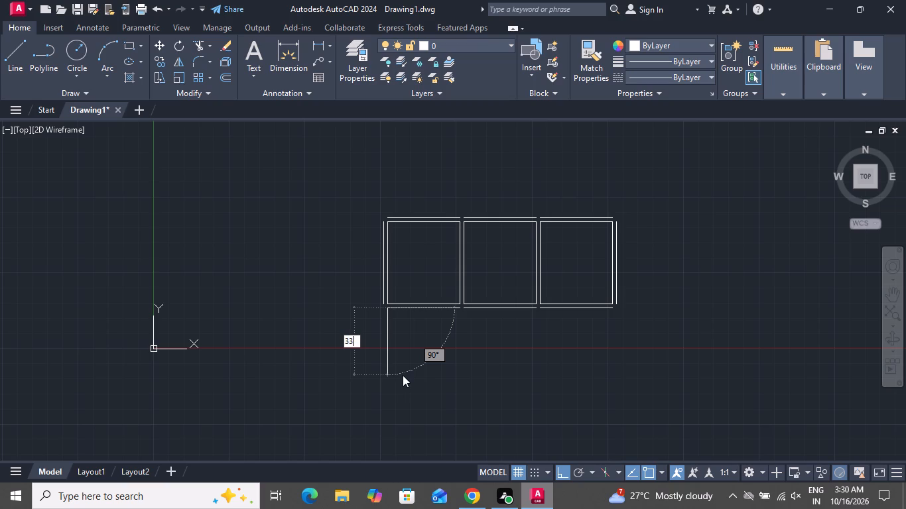
key("0")
key("space")
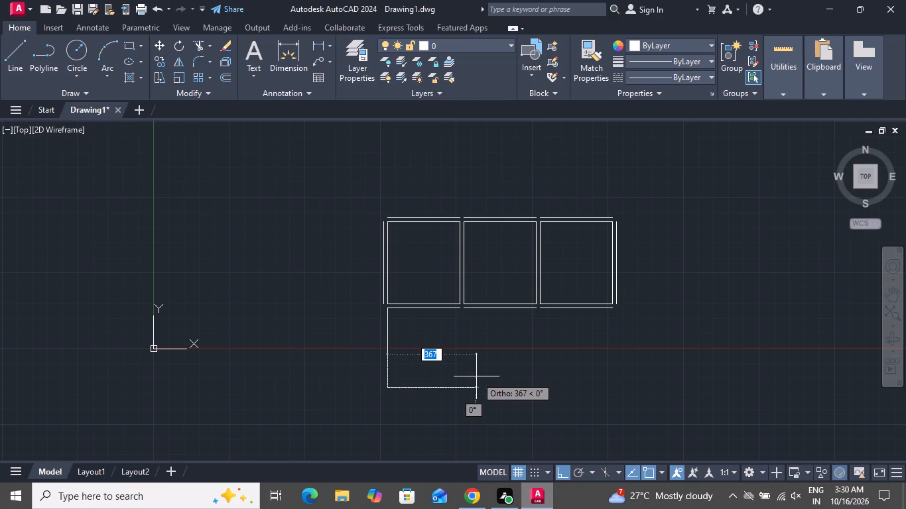
type("32")
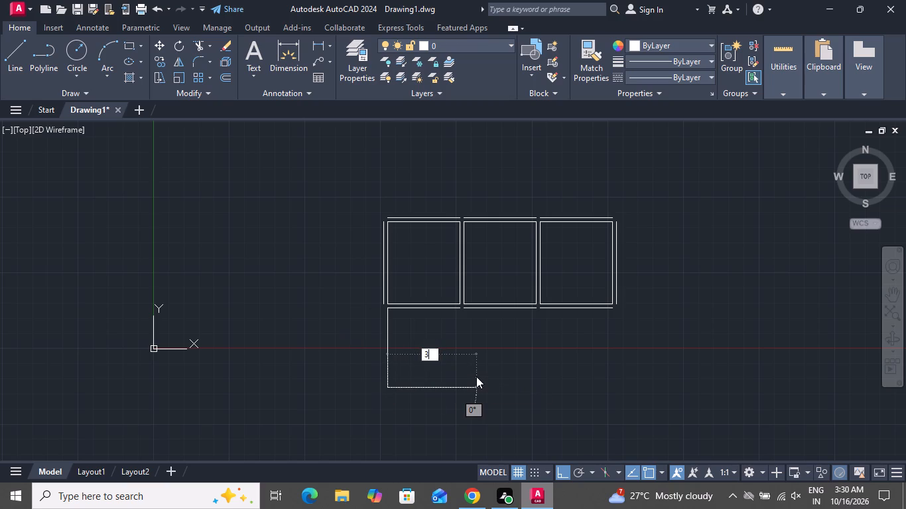
key("0")
key("space")
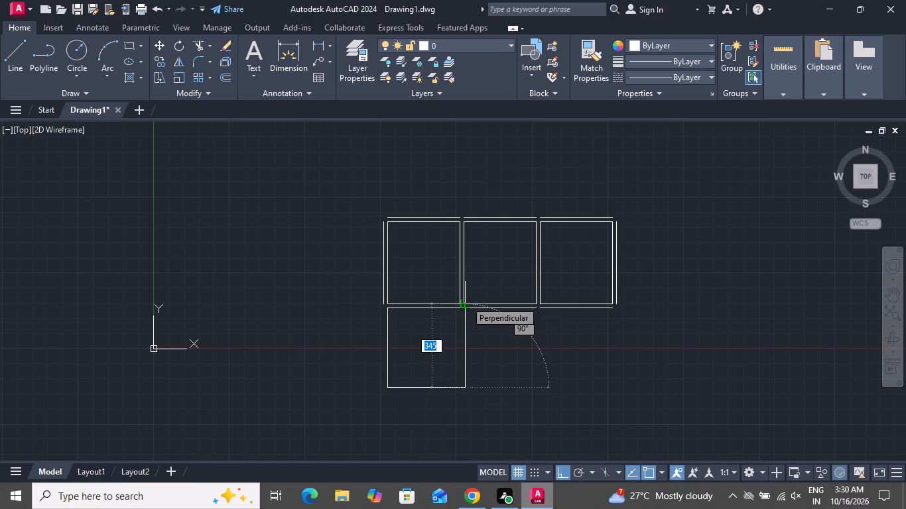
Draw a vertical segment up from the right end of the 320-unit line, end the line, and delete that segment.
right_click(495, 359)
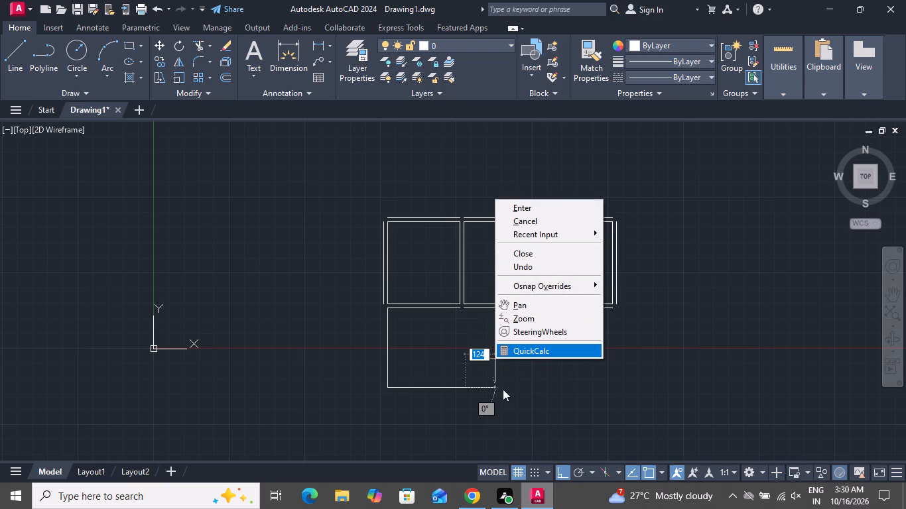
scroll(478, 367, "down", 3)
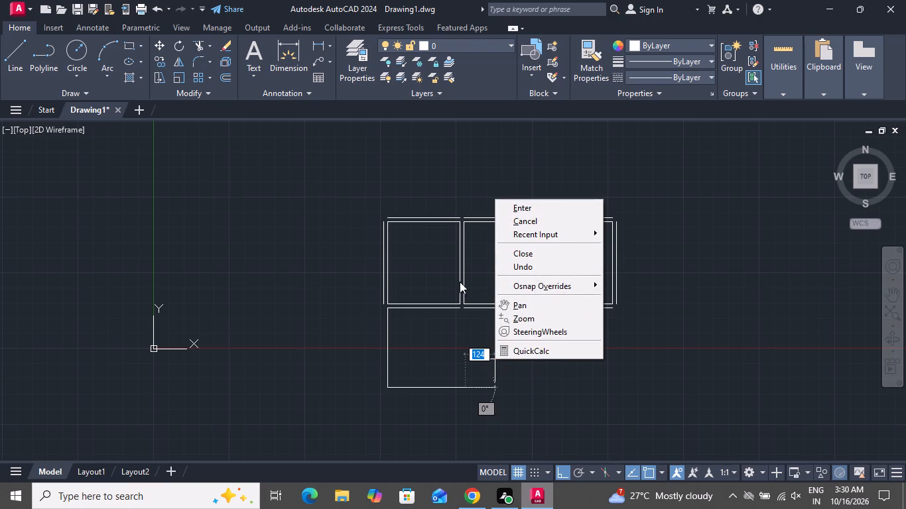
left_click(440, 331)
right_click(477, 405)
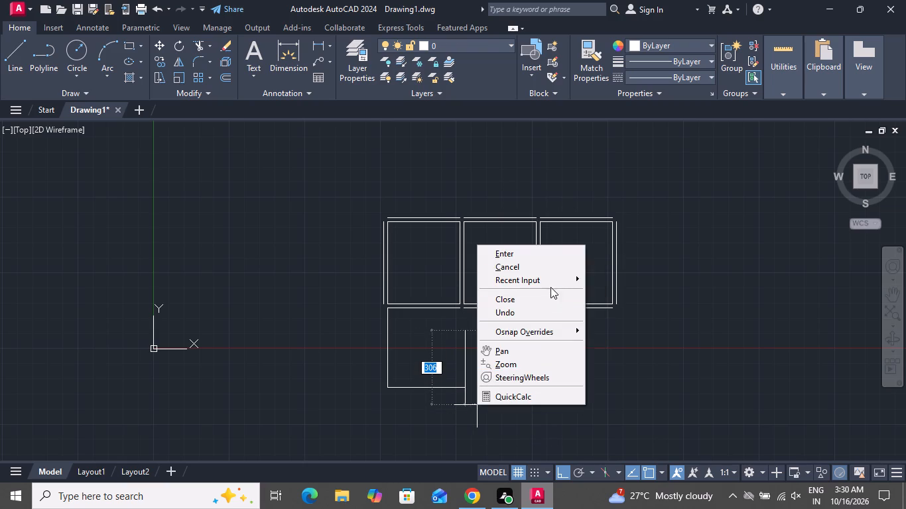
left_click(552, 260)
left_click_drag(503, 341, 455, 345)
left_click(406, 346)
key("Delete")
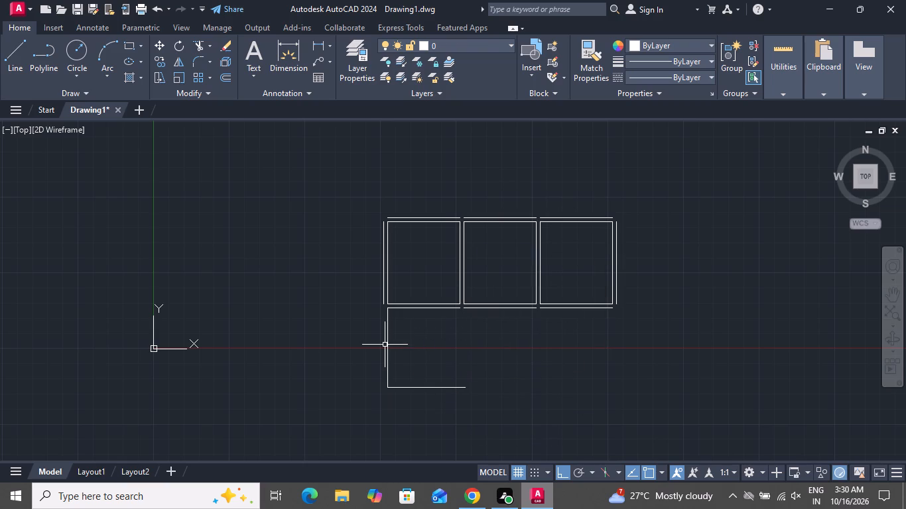
Draw a short freehand vertical line straight down from the right end of the 320-unit line.
left_click(23, 52)
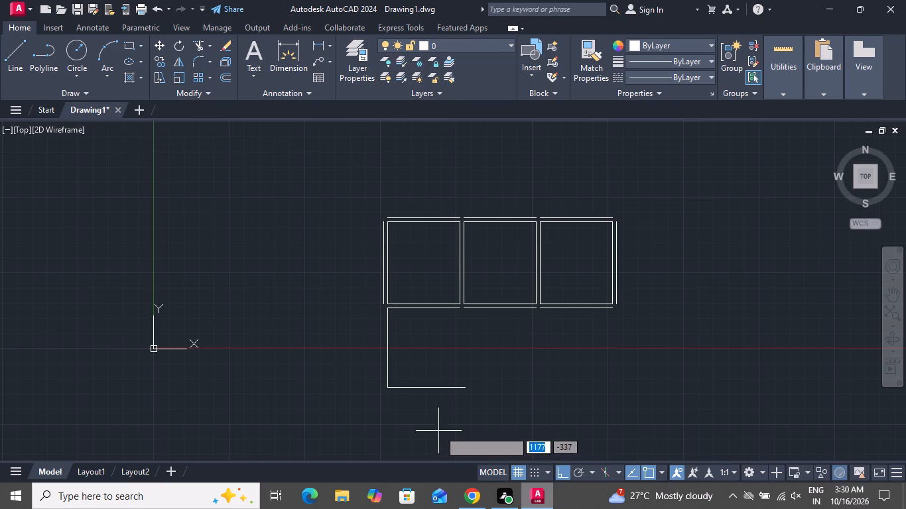
left_click(467, 392)
left_click(469, 431)
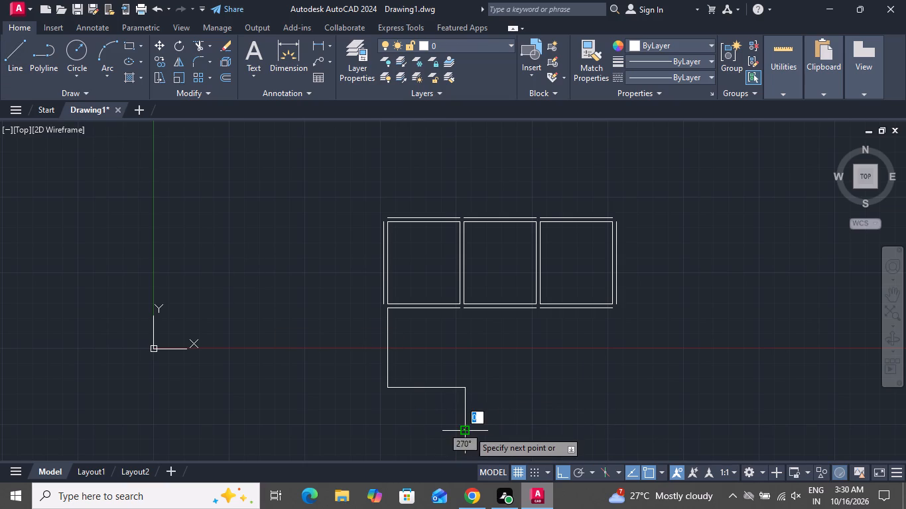
right_click(471, 431)
left_click(503, 306)
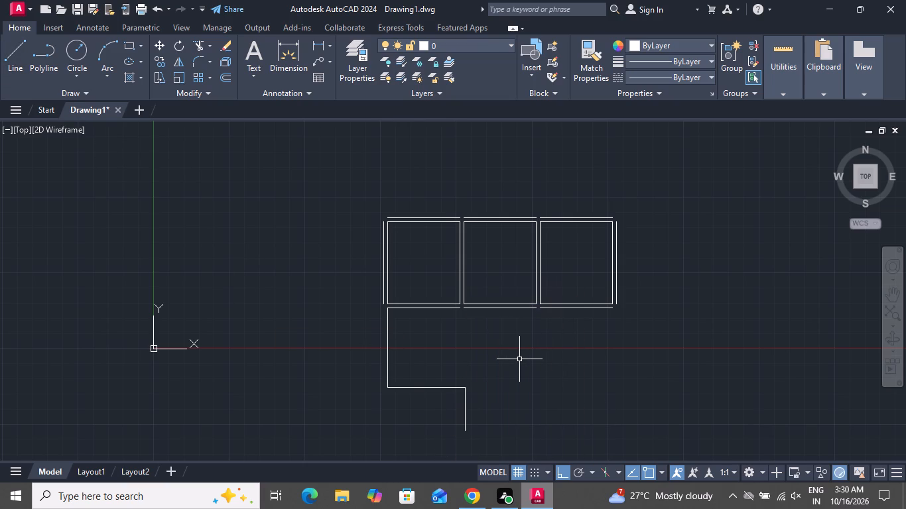
Offset by 15 units the 330-unit line to its left, the 320-unit line downward, and the short vertical line to its left.
key("o")
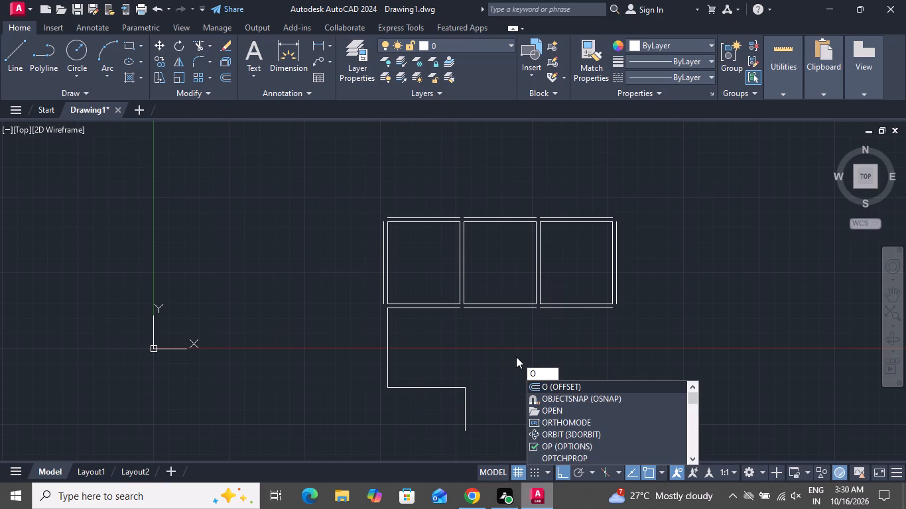
key("space")
key("1")
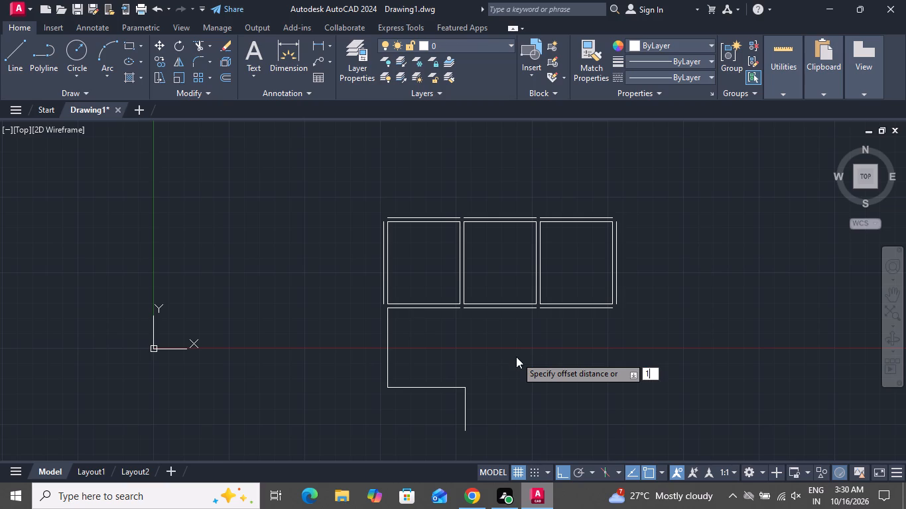
key("5")
key("space")
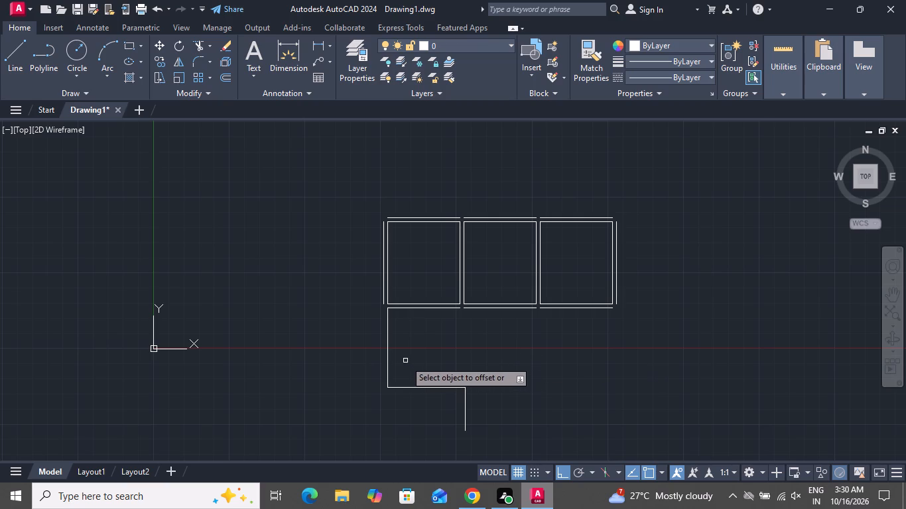
scroll(391, 367, "up", 1)
left_click(382, 369)
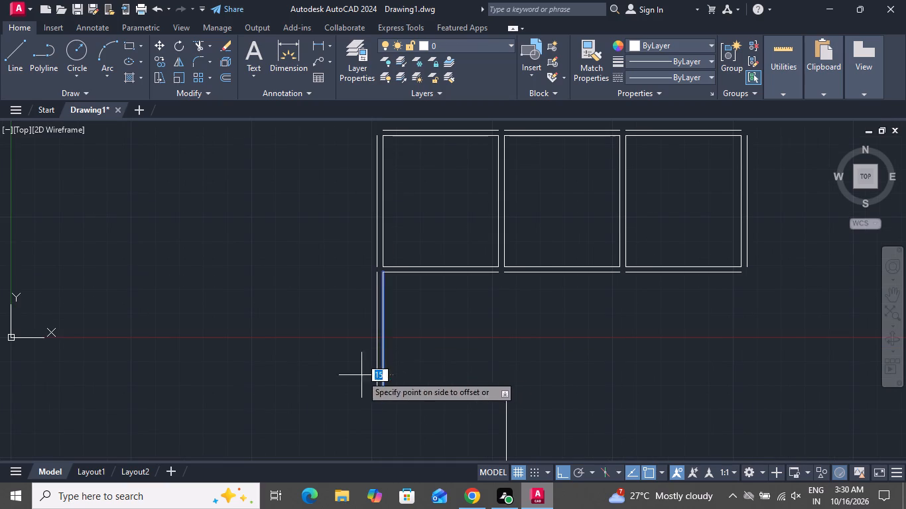
left_click(361, 375)
left_click(465, 399)
left_click(477, 447)
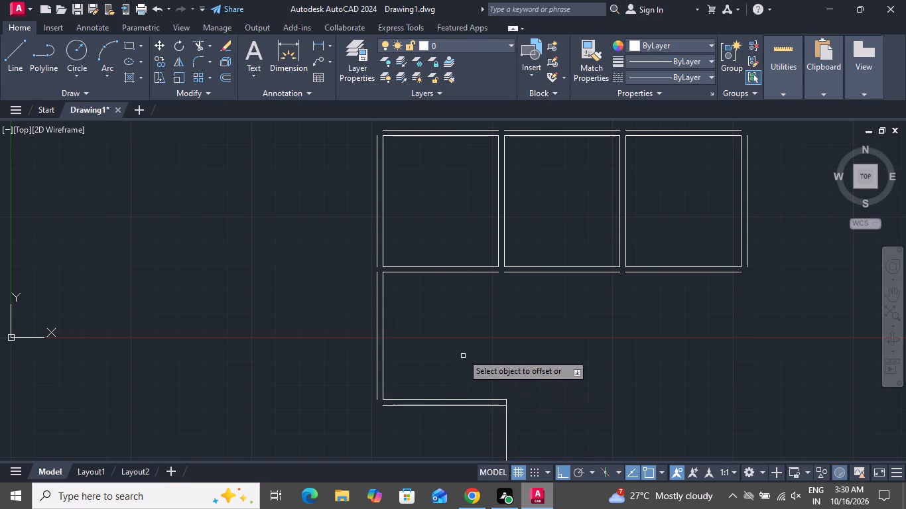
scroll(467, 317, "down", 1)
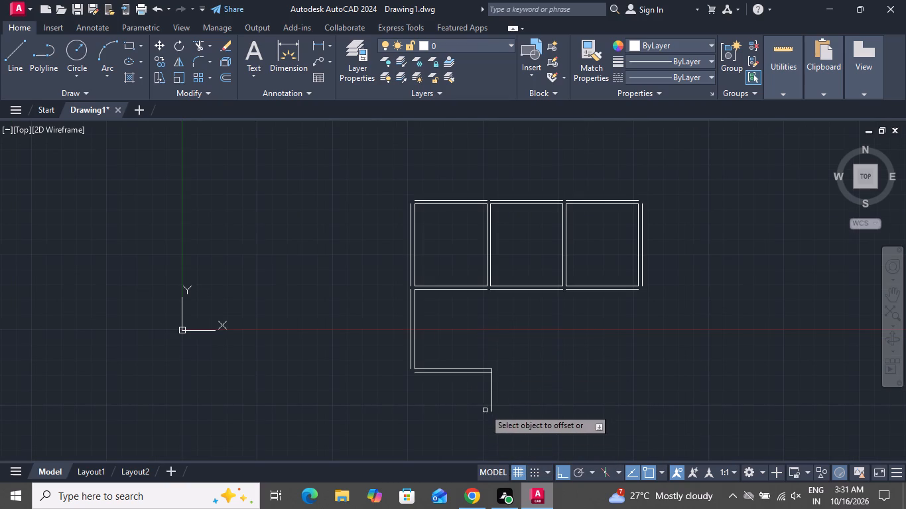
left_click(491, 397)
left_click(476, 402)
right_click(566, 373)
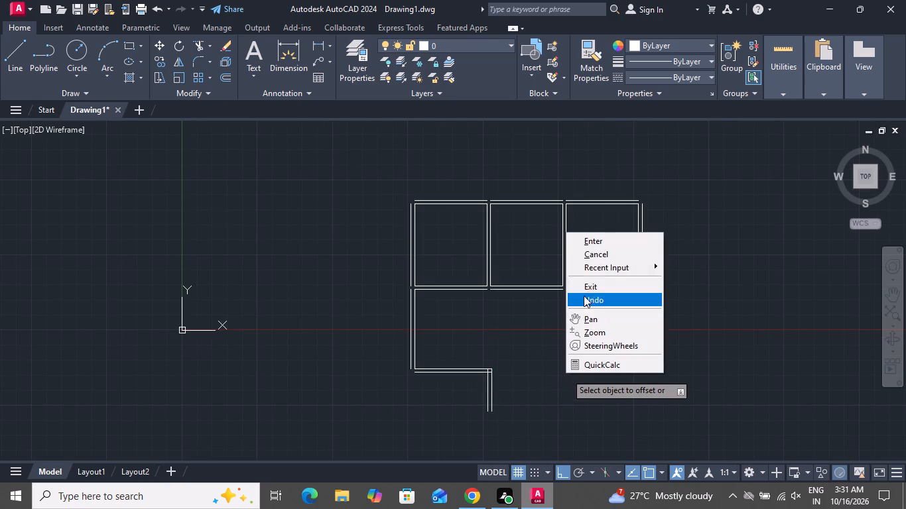
left_click(592, 258)
Draw lines from the left end of the 320-unit line's lower offset copy: 195 down and 325 right.
scroll(446, 313, "down", 1)
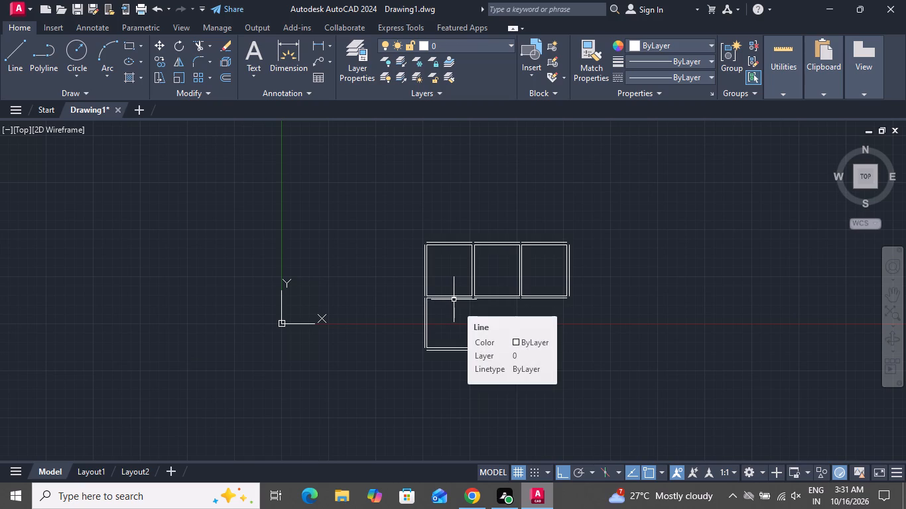
left_click(6, 66)
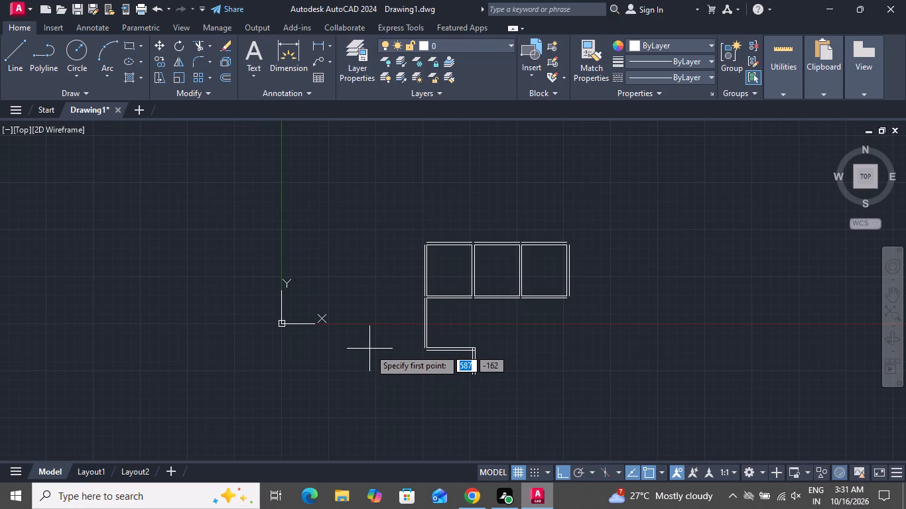
scroll(371, 346, "down", 1)
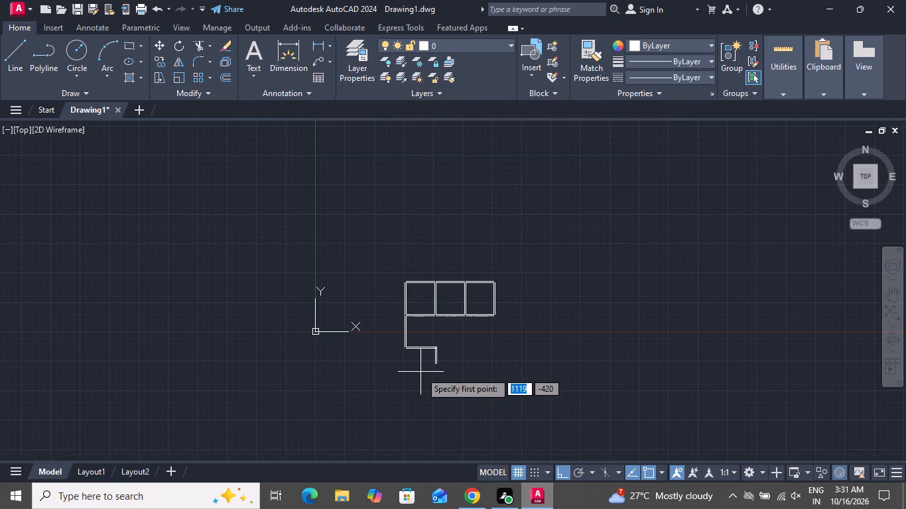
scroll(421, 372, "up", 3)
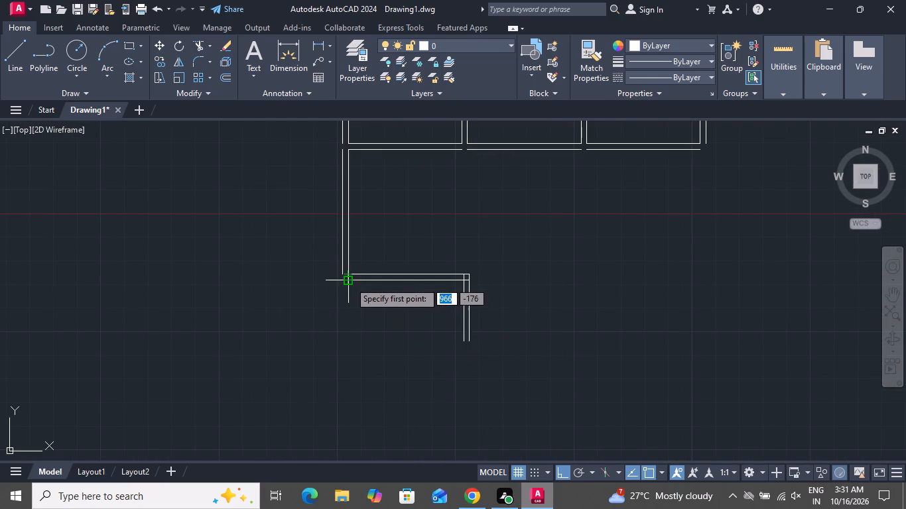
left_click(350, 282)
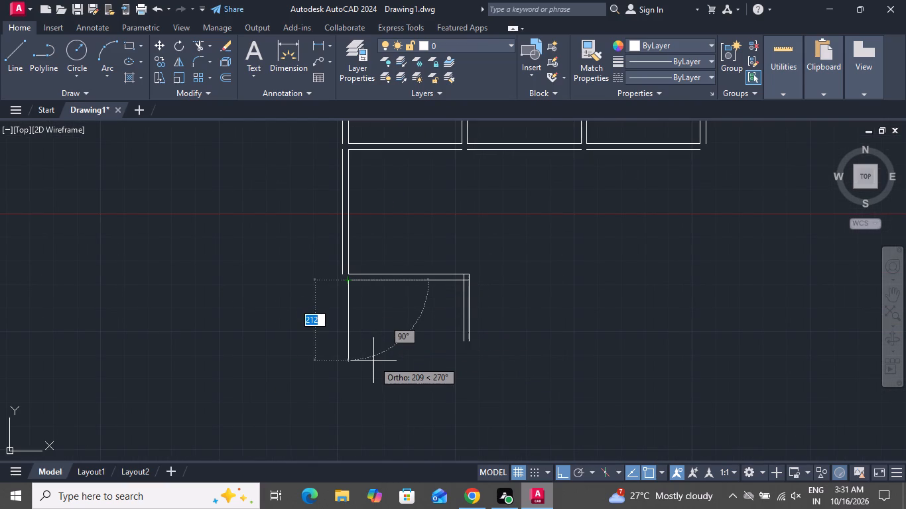
key("1")
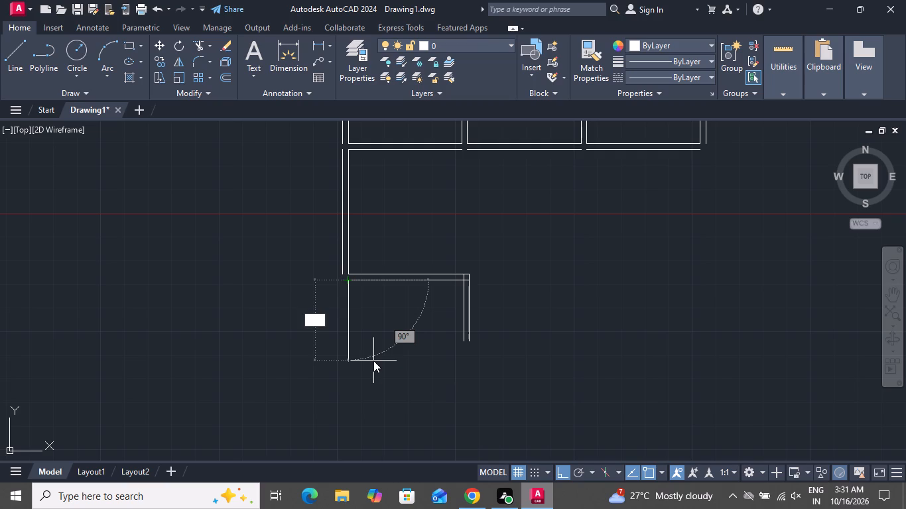
type("95")
key("space")
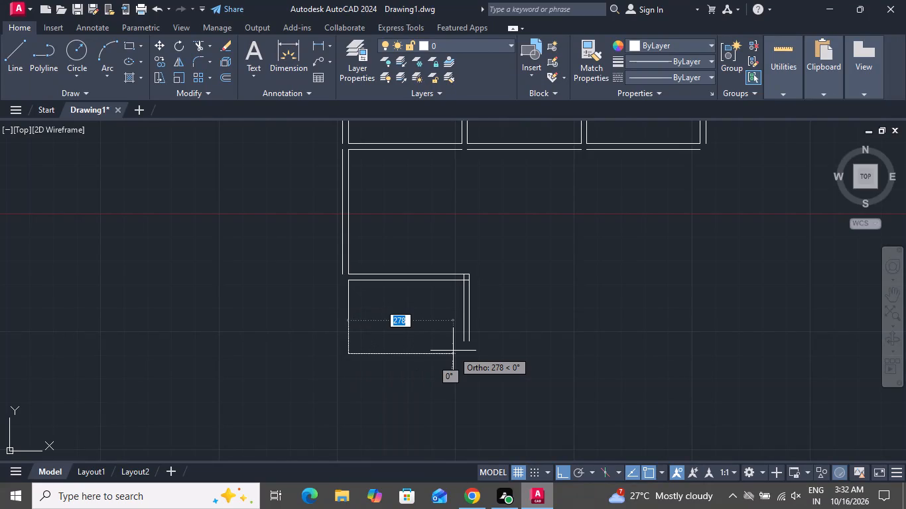
type("32")
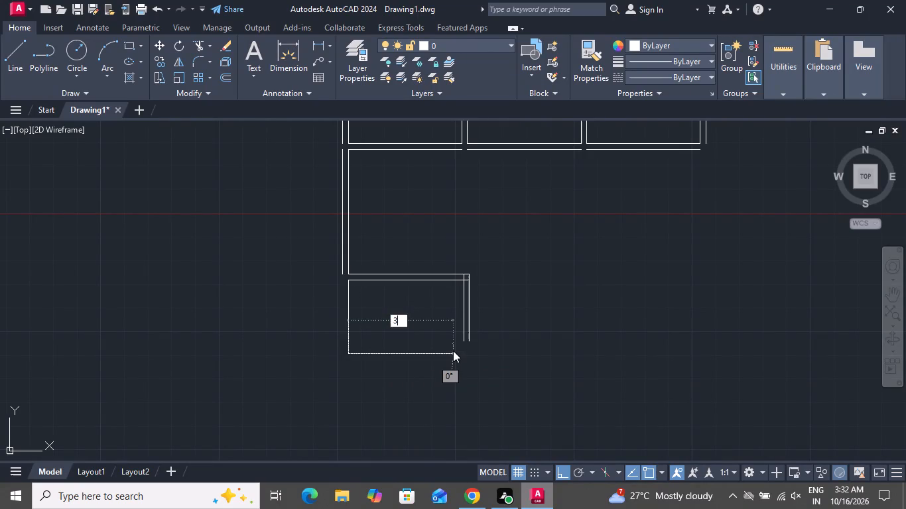
key("5")
key("space")
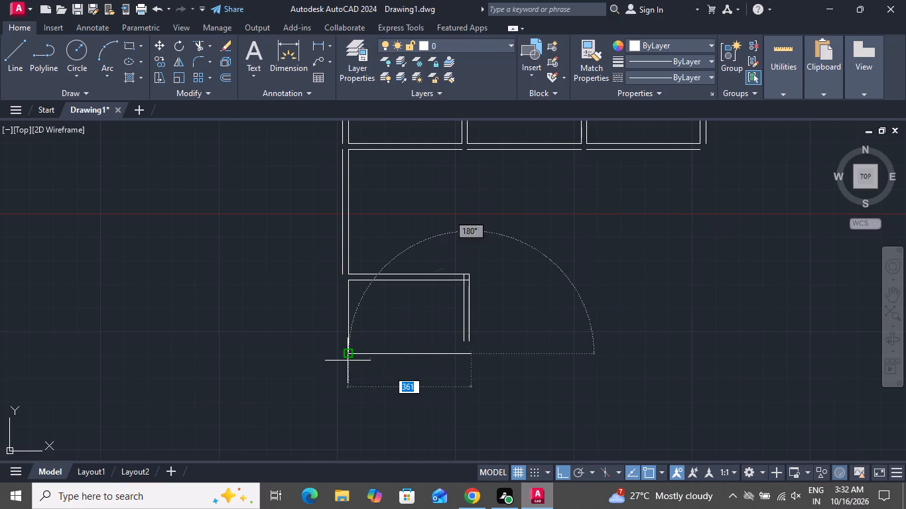
right_click(504, 329)
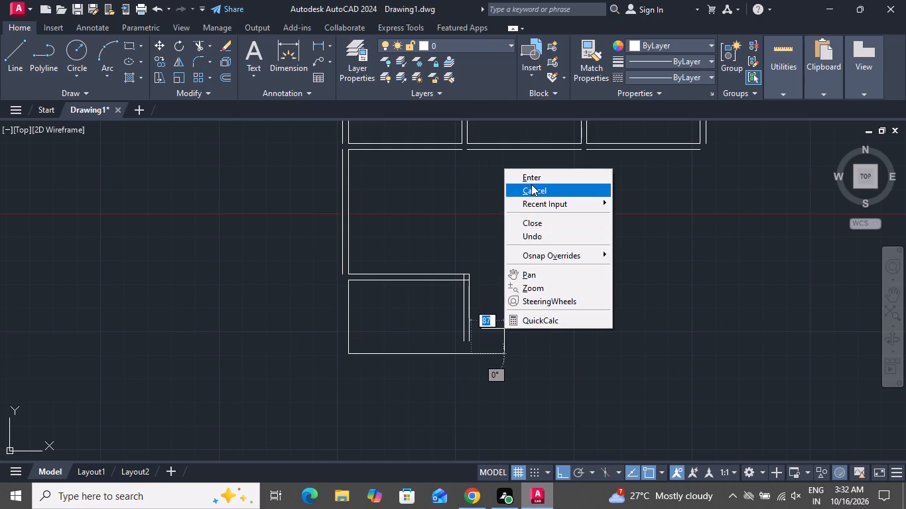
left_click(531, 184)
Offset by 15 units the 195-unit line to its left and the 325-unit line downward.
type("O")
key("space")
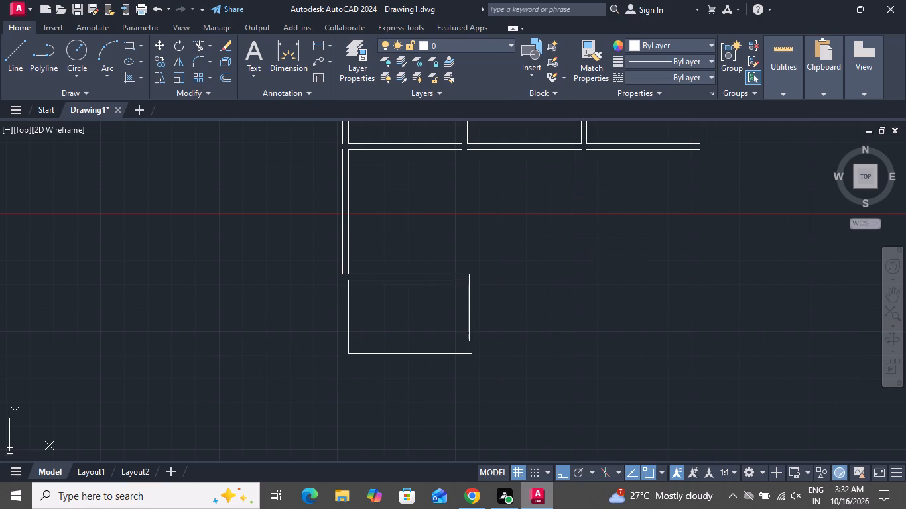
type("15")
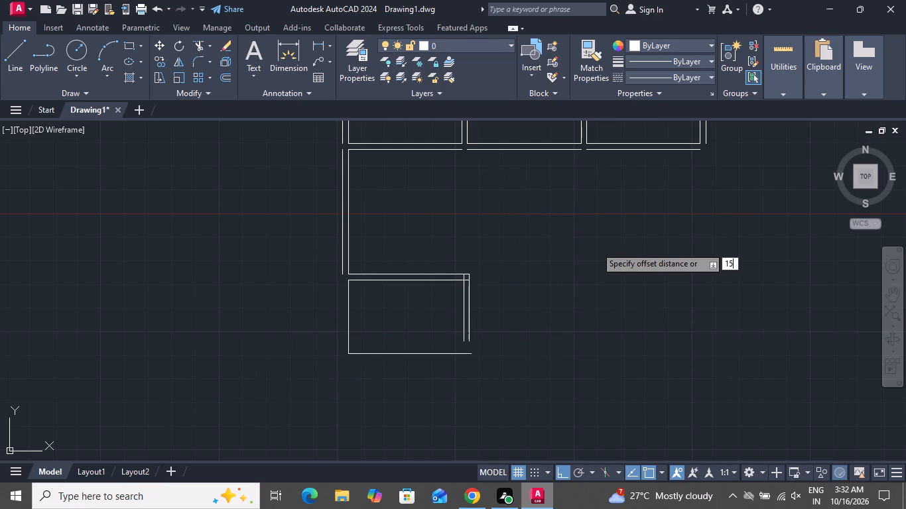
key("space")
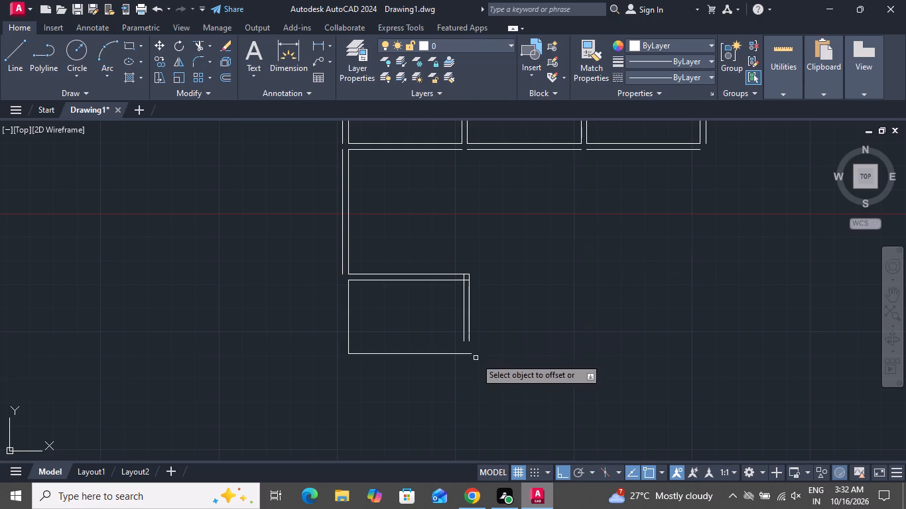
left_click(347, 324)
left_click(328, 326)
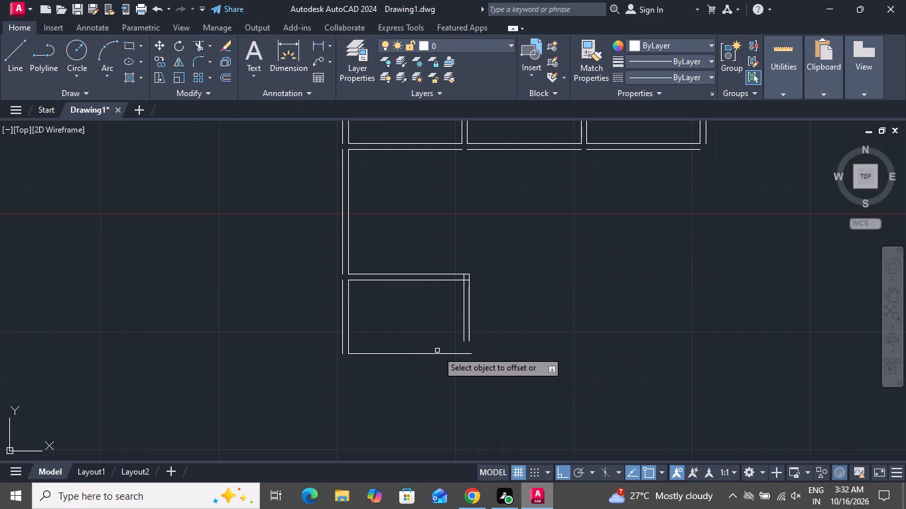
left_click(436, 352)
left_click(437, 354)
left_click(434, 389)
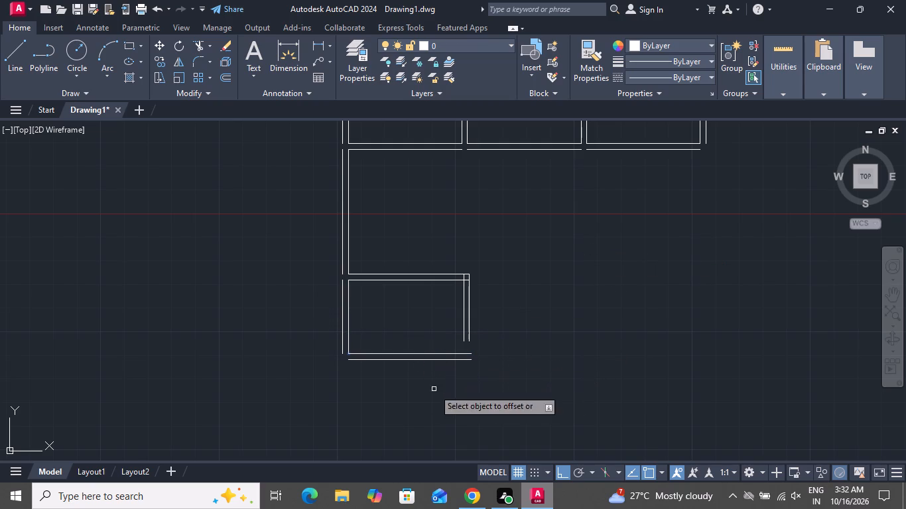
right_click(517, 306)
left_click(536, 330)
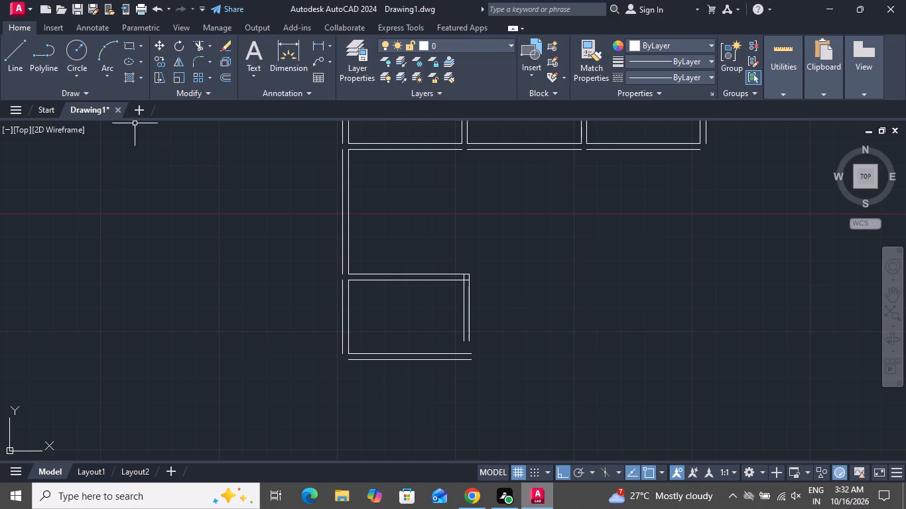
Draw lines from the right end of the 325-unit line: 330 right and 520 up.
left_click(24, 53)
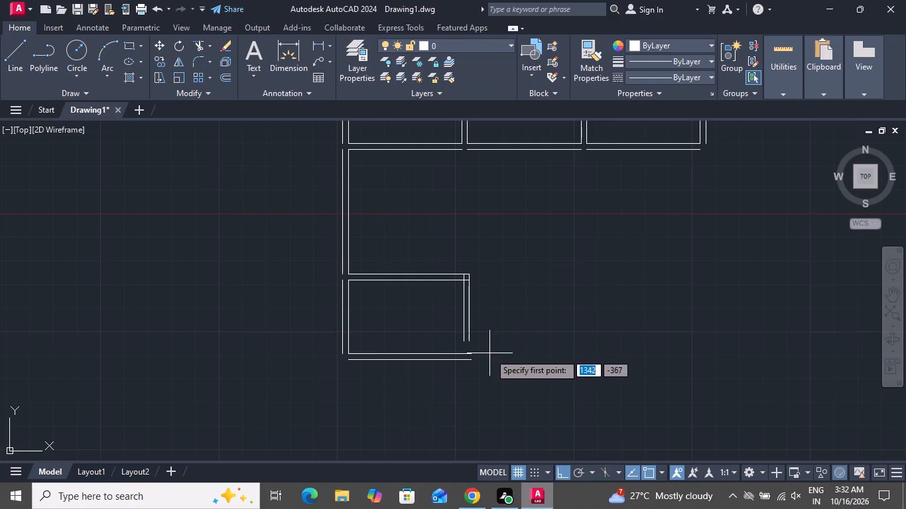
left_click(467, 355)
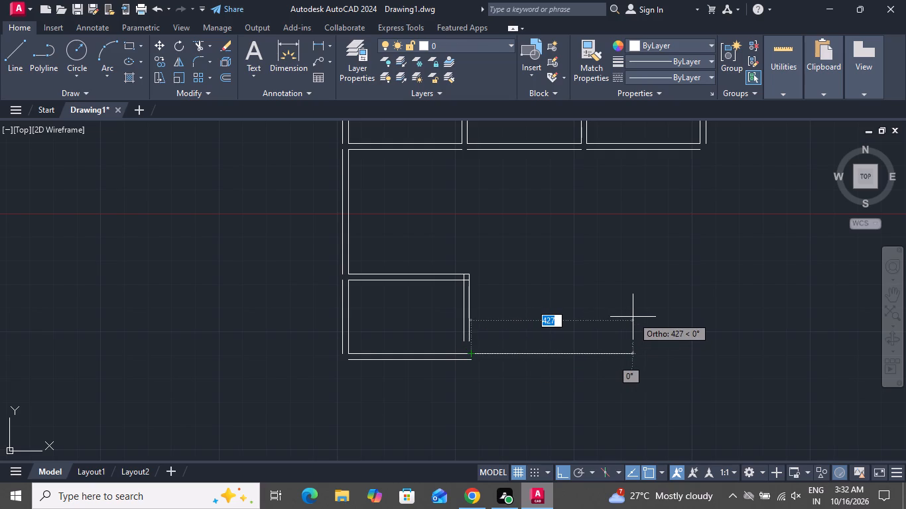
type("330")
key("space")
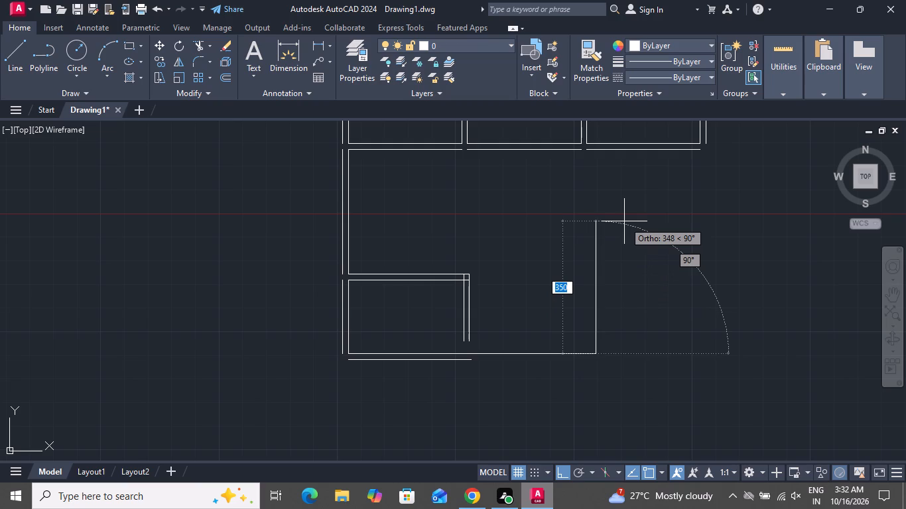
type("520")
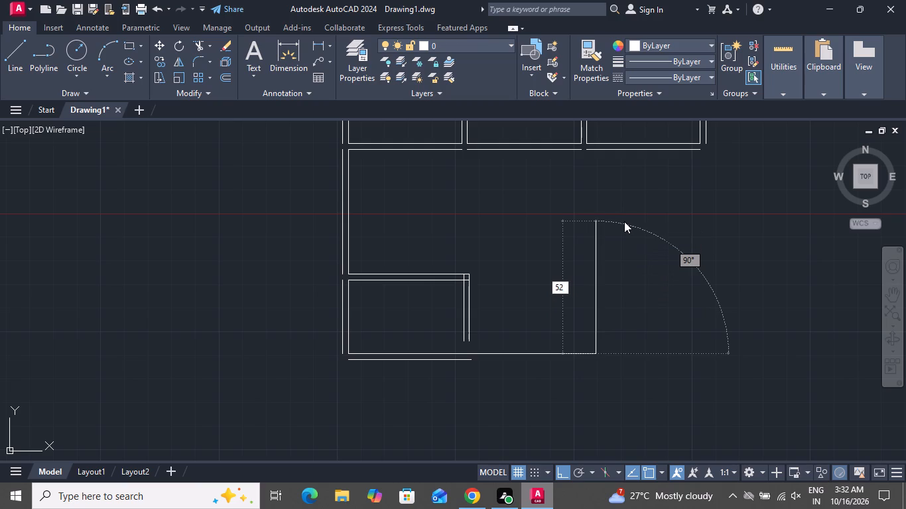
key("space")
right_click(624, 221)
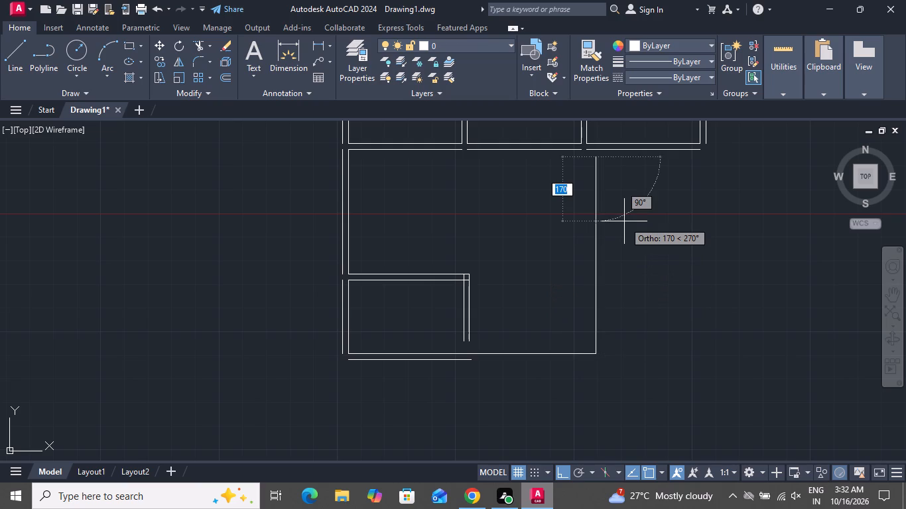
left_click(629, 240)
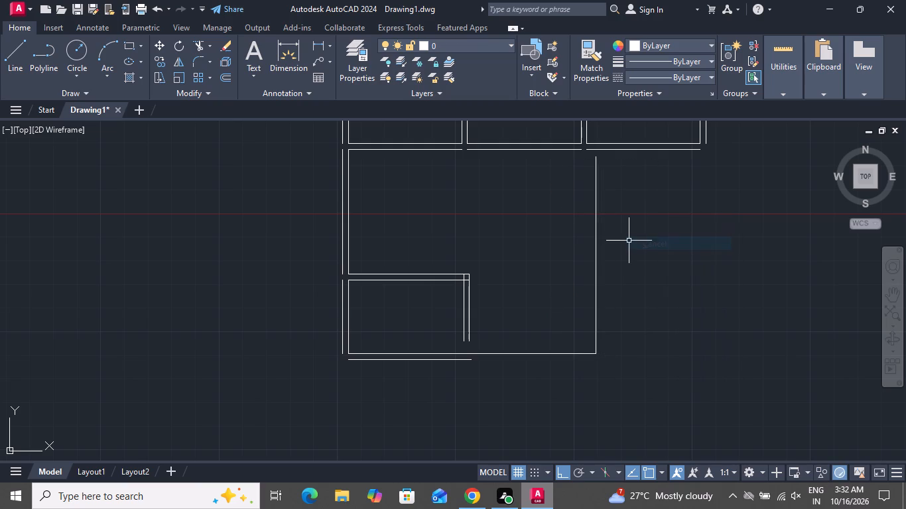
Offset by 15 units the 330-unit line downward and the 520-unit line to its right.
type("O 1")
type("5")
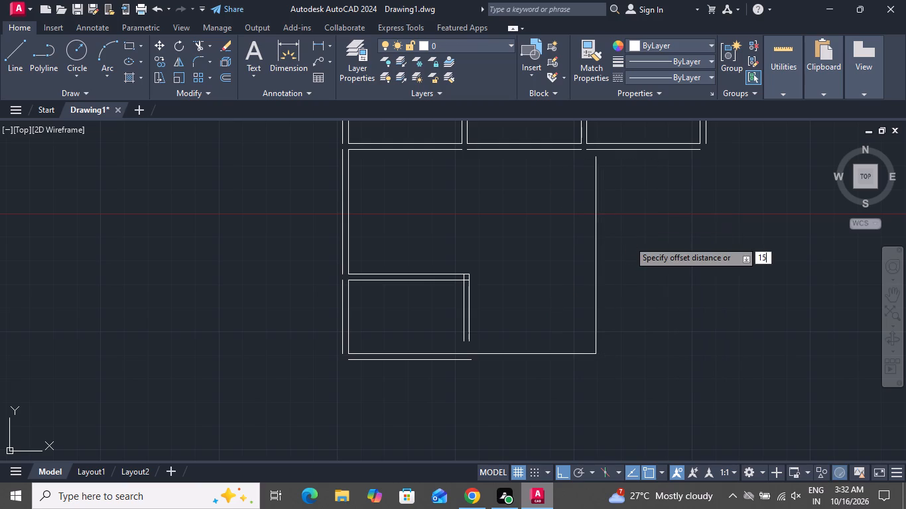
key("space")
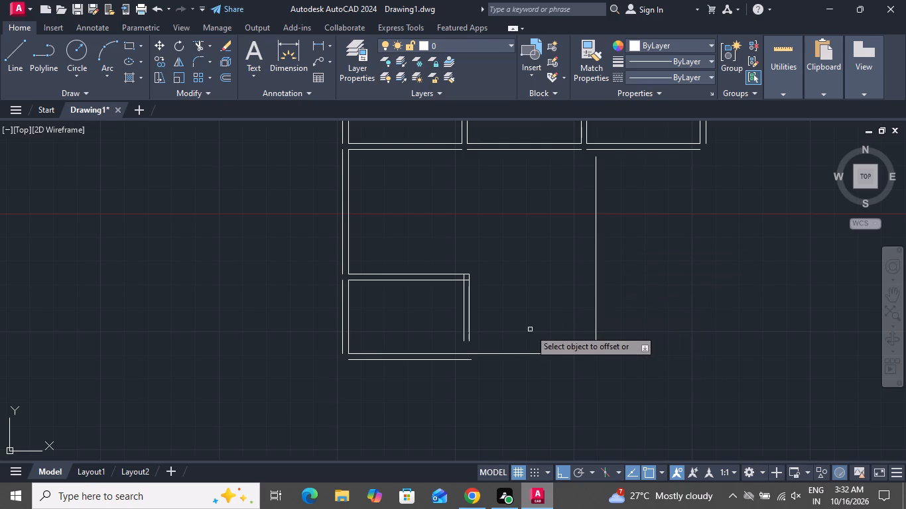
left_click(522, 353)
left_click(527, 383)
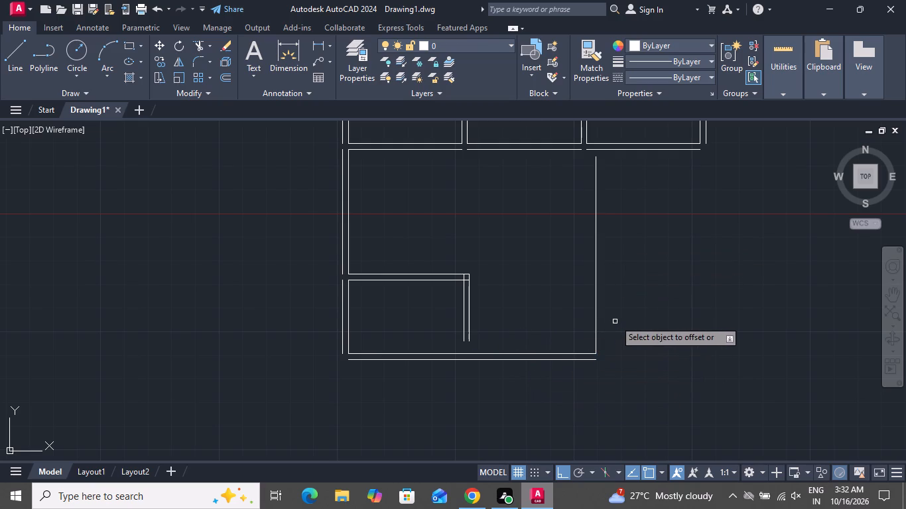
left_click_drag(596, 327, 606, 327)
left_click(637, 325)
scroll(637, 325, "down", 2)
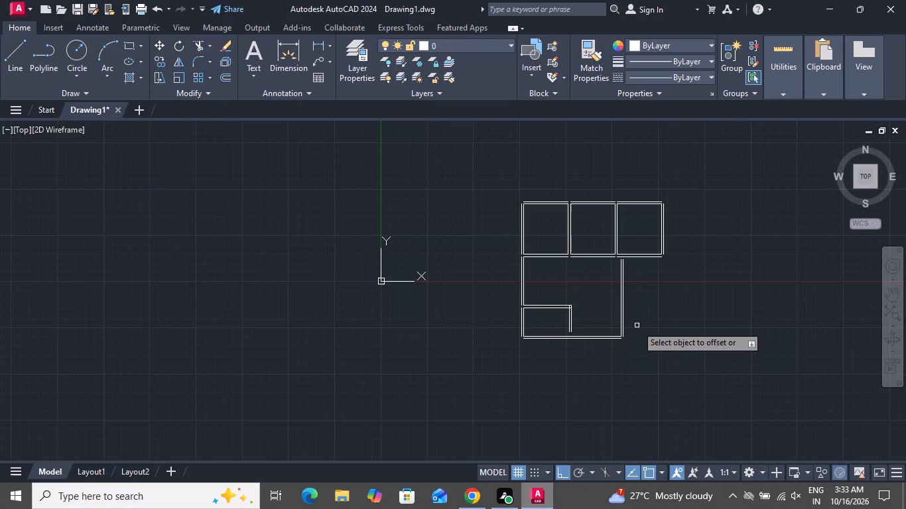
right_click(651, 297)
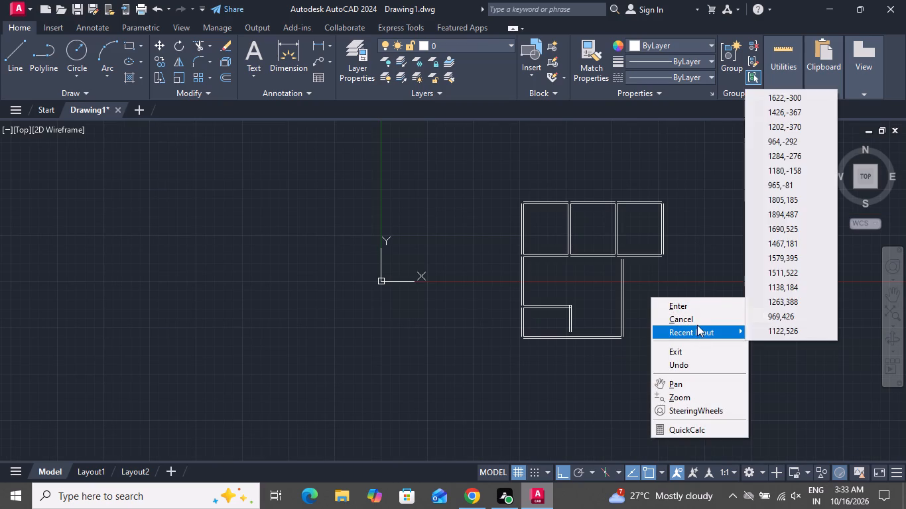
left_click(697, 320)
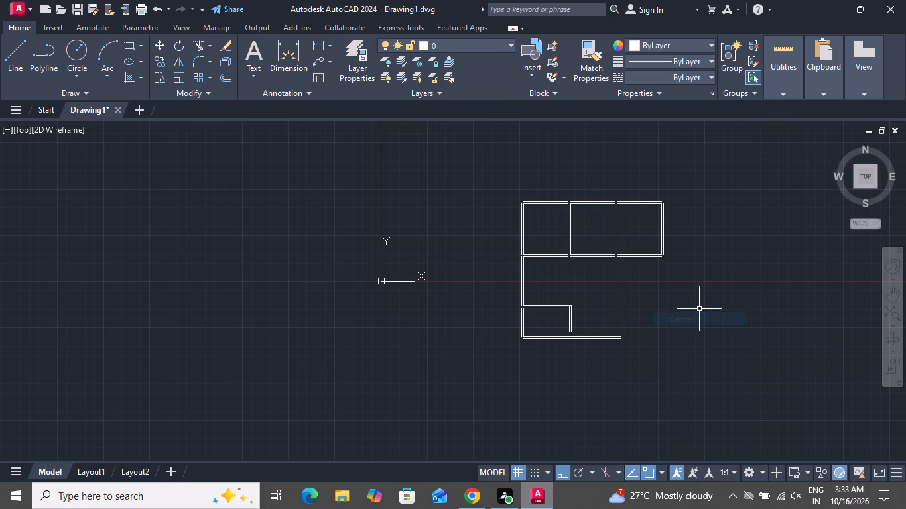
Draw lines from the right end of the third room's lower offset wall line: 160 down and 200 left.
left_click(5, 57)
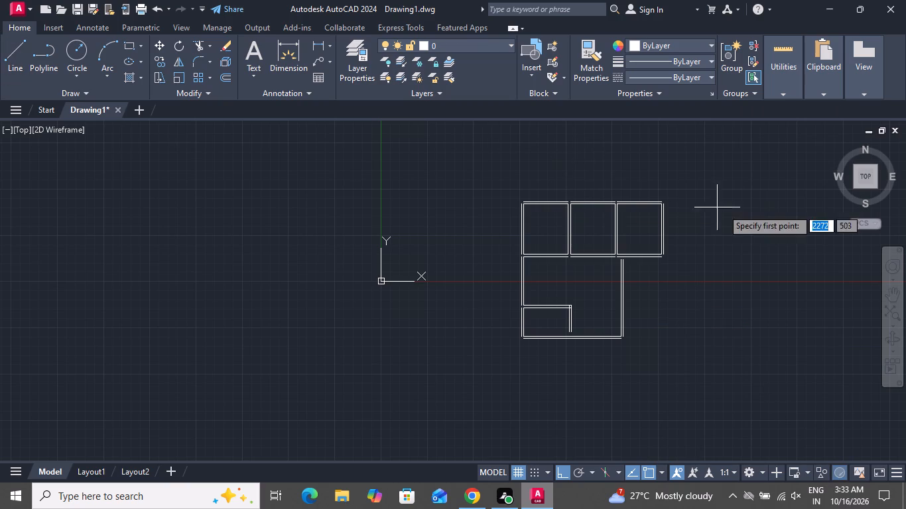
scroll(777, 228, "up", 1)
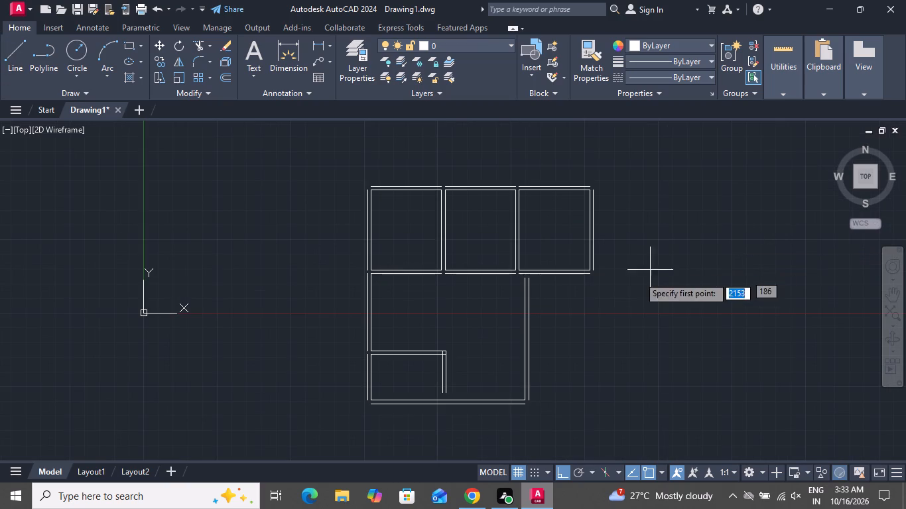
scroll(596, 286, "up", 2)
scroll(596, 286, "down", 1)
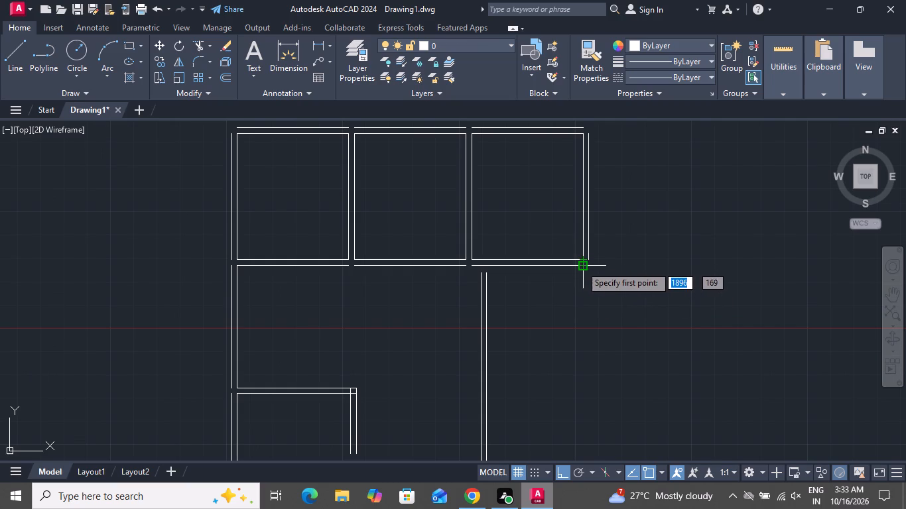
left_click(581, 266)
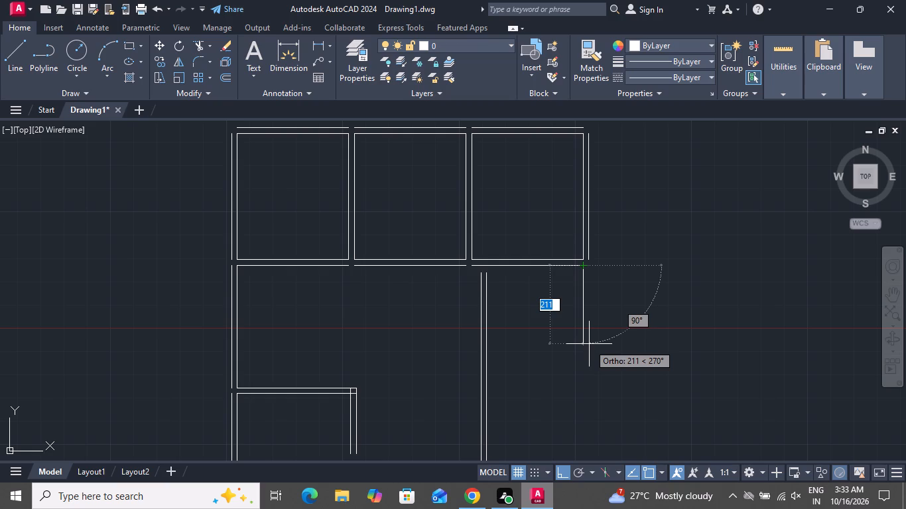
type("160")
key("space")
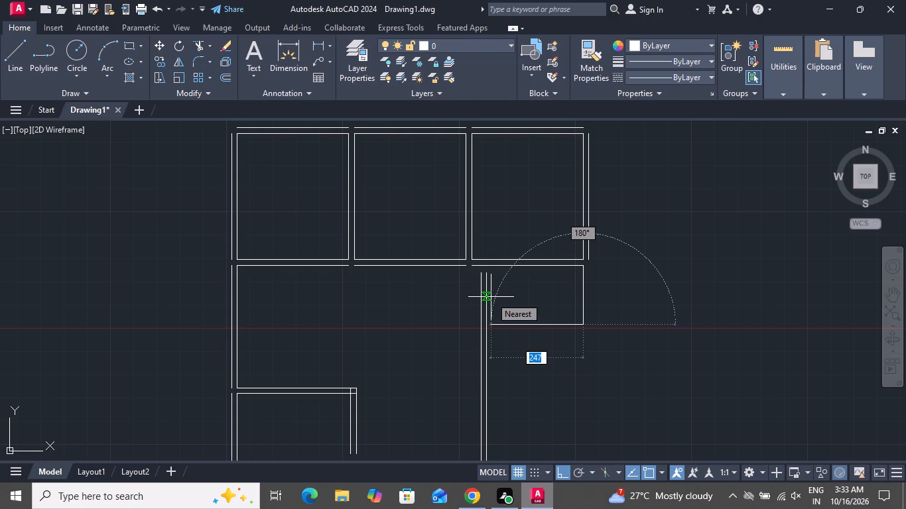
type("200")
key("space")
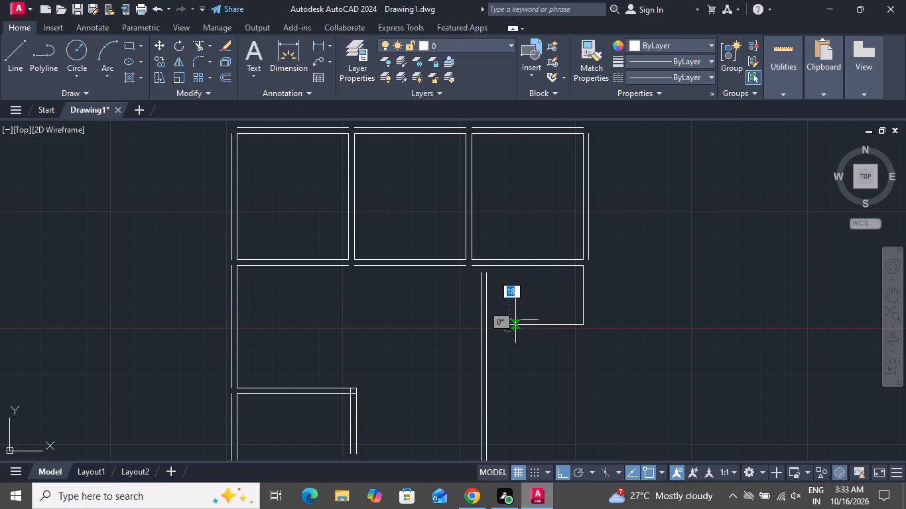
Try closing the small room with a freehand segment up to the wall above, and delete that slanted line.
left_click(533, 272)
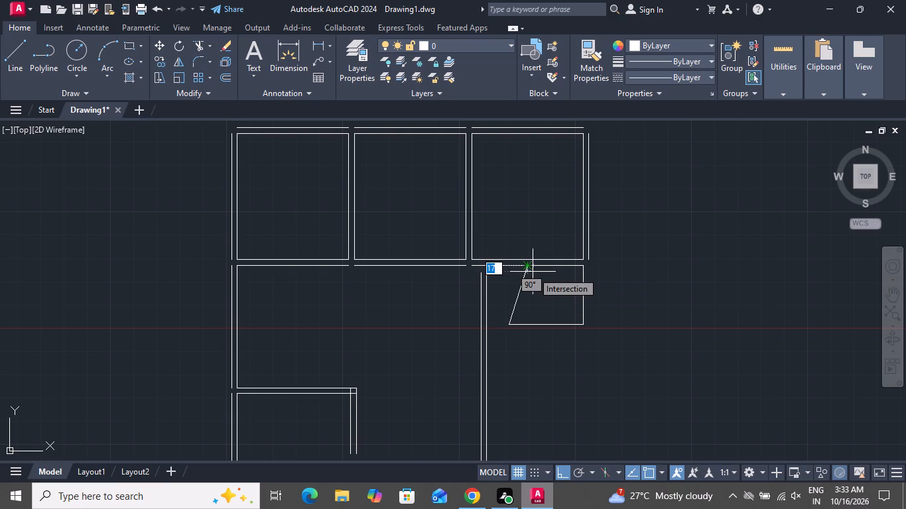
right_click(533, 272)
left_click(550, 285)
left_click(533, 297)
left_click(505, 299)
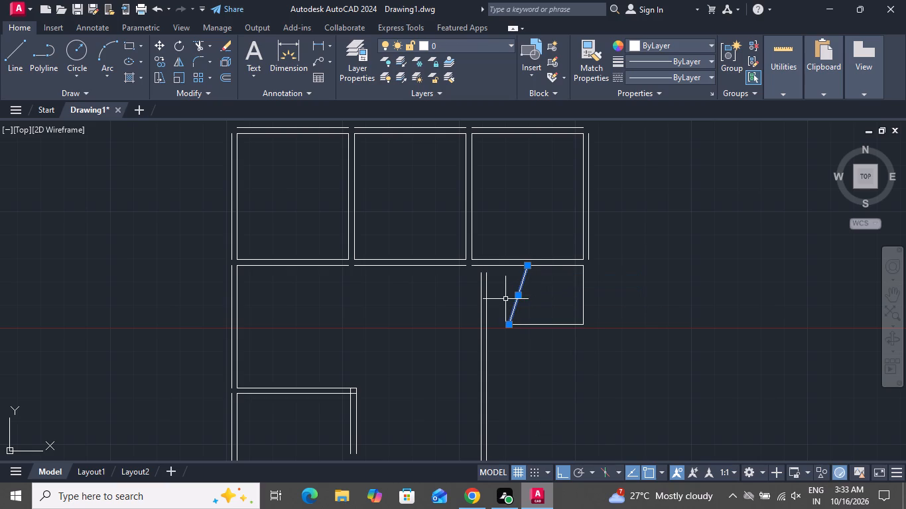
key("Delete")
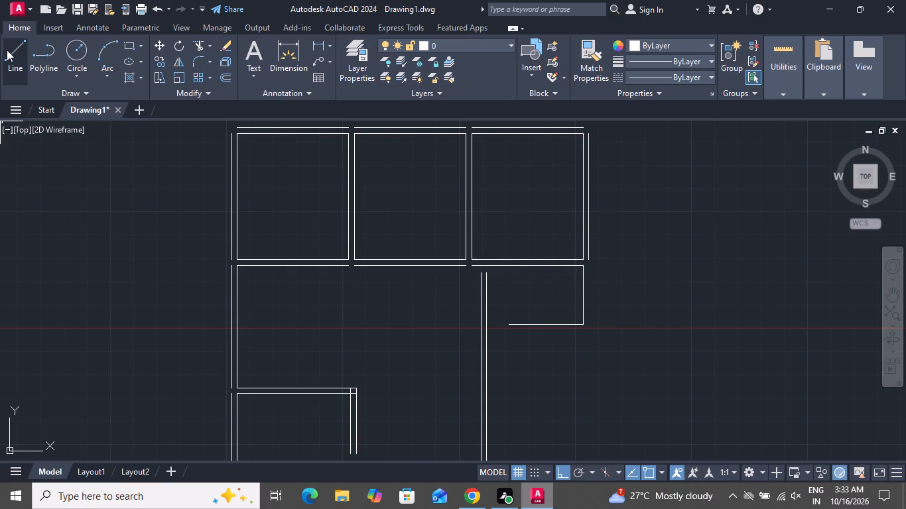
Draw a 160-unit line upward from the left end of the 200-unit line to close the small room.
left_click(7, 50)
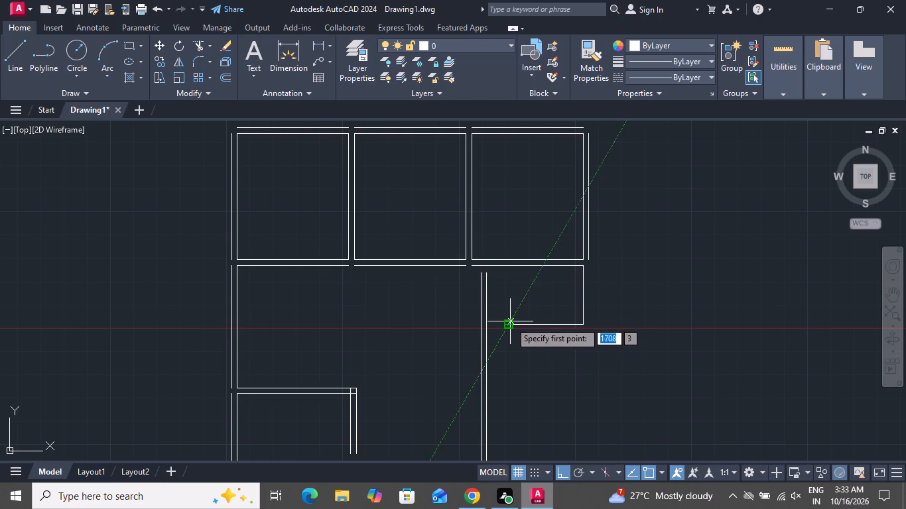
left_click(507, 324)
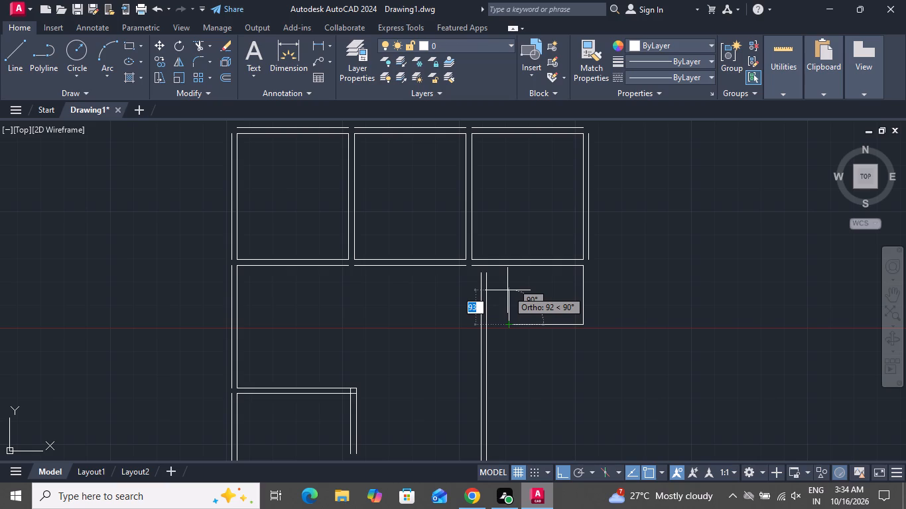
type("160")
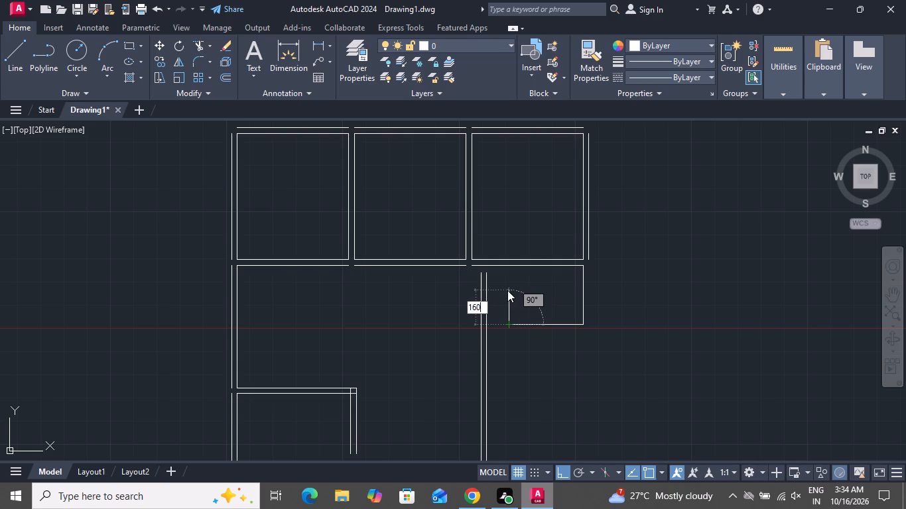
key("space")
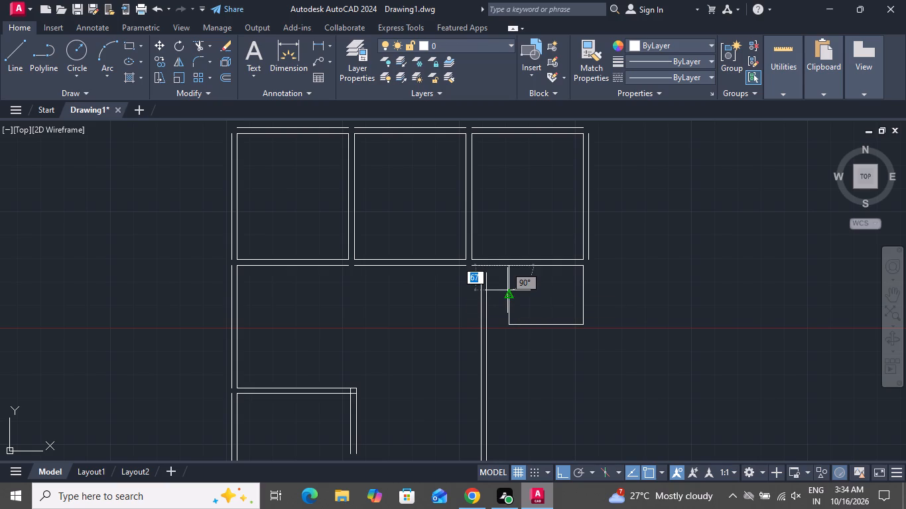
right_click(507, 290)
left_click(564, 311)
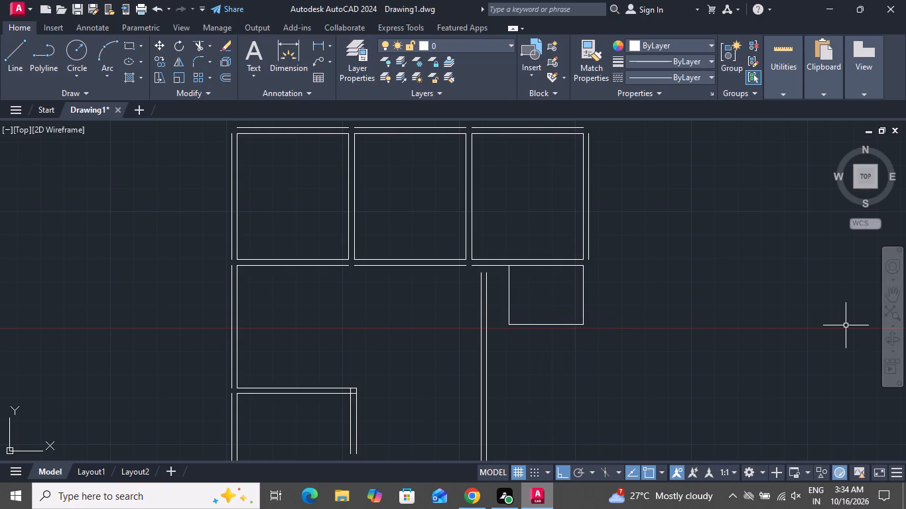
Offset the small room's right, bottom and left lines outward by 15 units.
type("O 1")
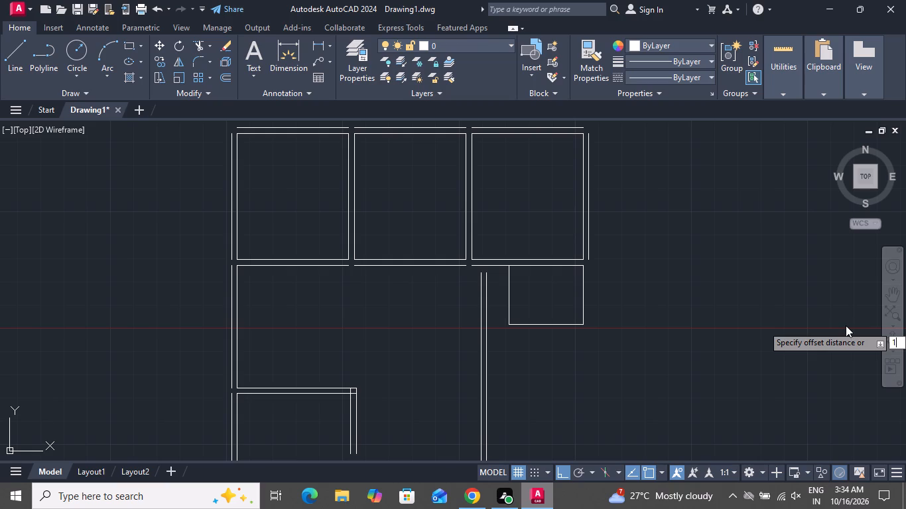
type("5")
key("space")
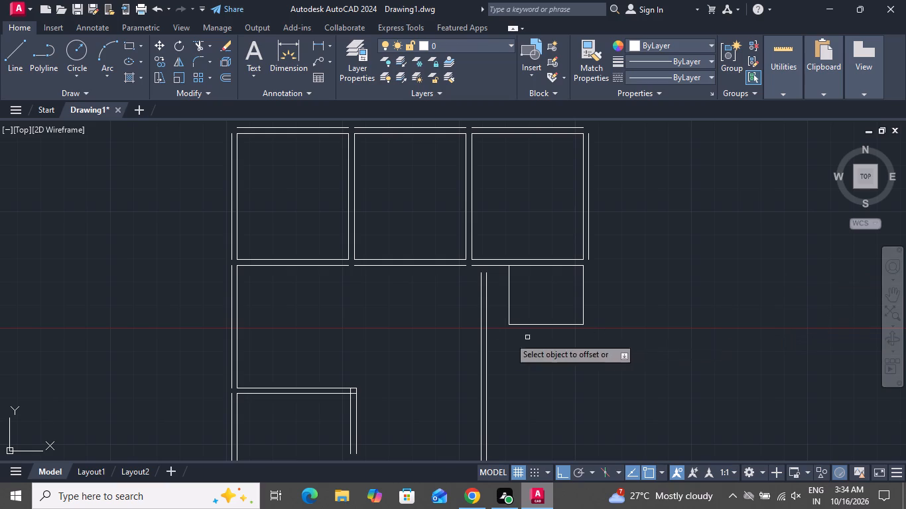
left_click(584, 296)
left_click(592, 292)
left_click(548, 325)
left_click(556, 361)
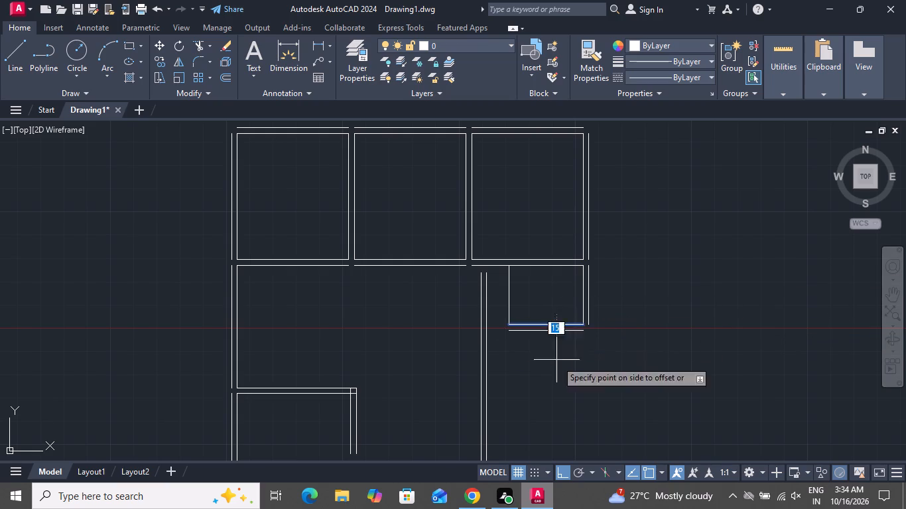
left_click(509, 296)
left_click(502, 297)
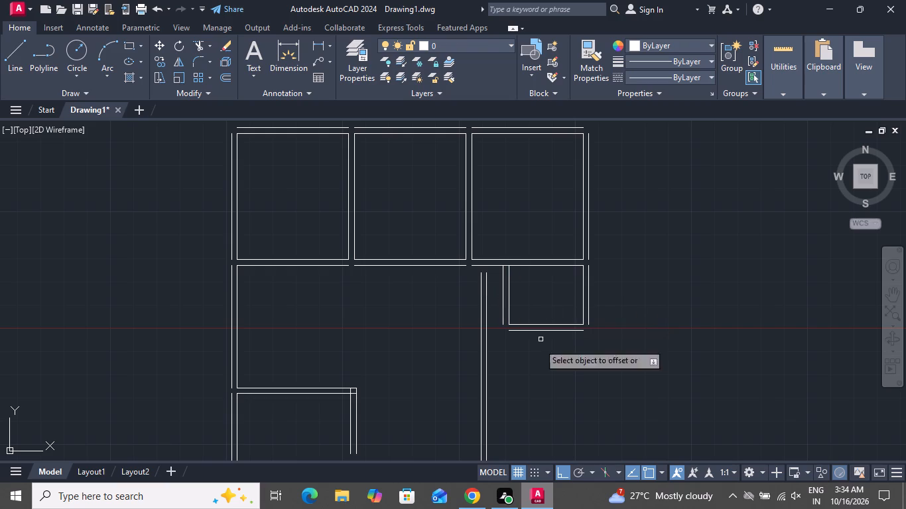
right_click(526, 364)
left_click(573, 245)
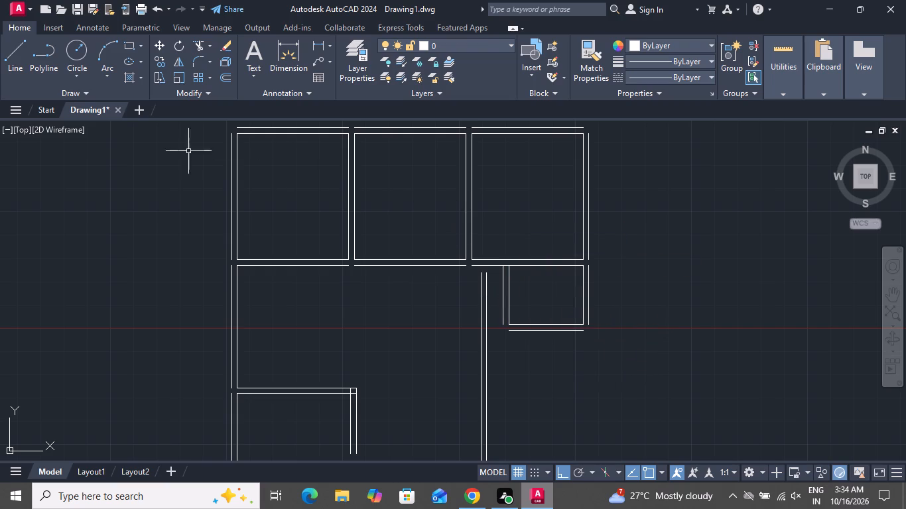
Draw lines from the right end of the 200-unit line's lower offset copy: 340 down and 300 left.
left_click(13, 50)
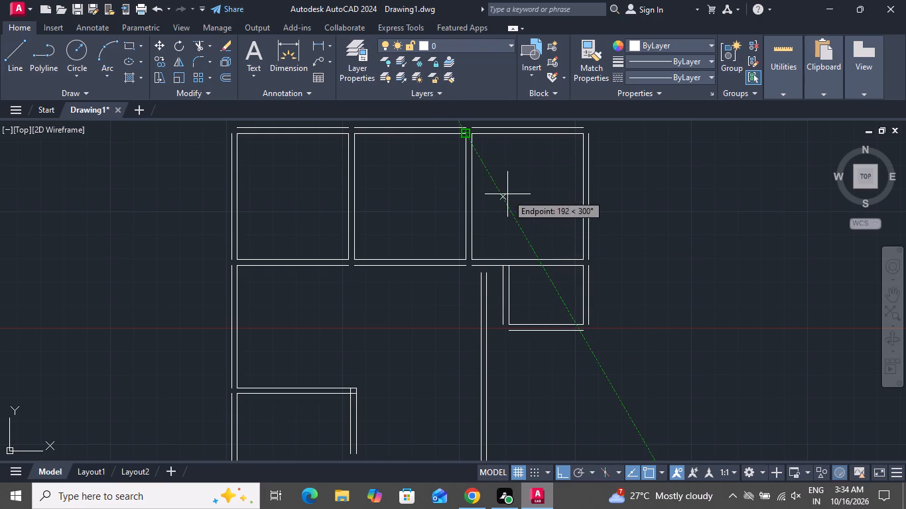
scroll(525, 213, "down", 2)
scroll(527, 306, "up", 1)
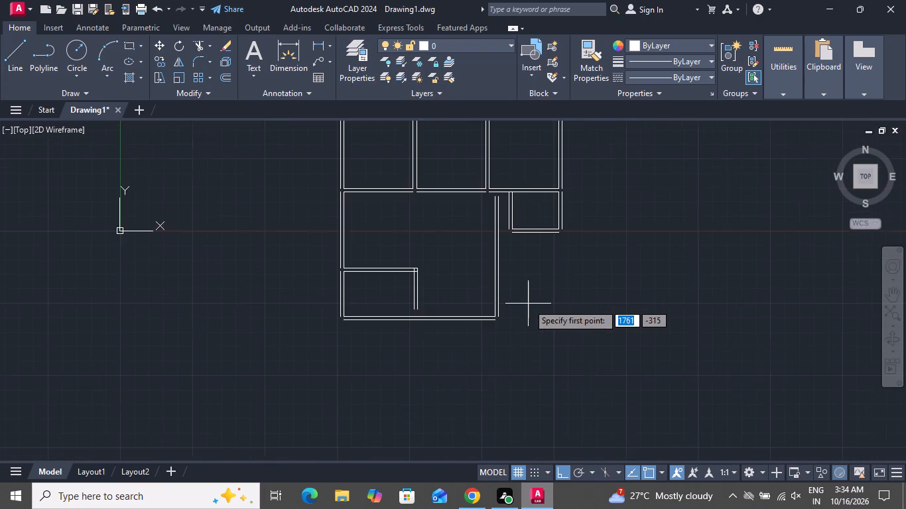
scroll(528, 304, "up", 1)
left_click(576, 193)
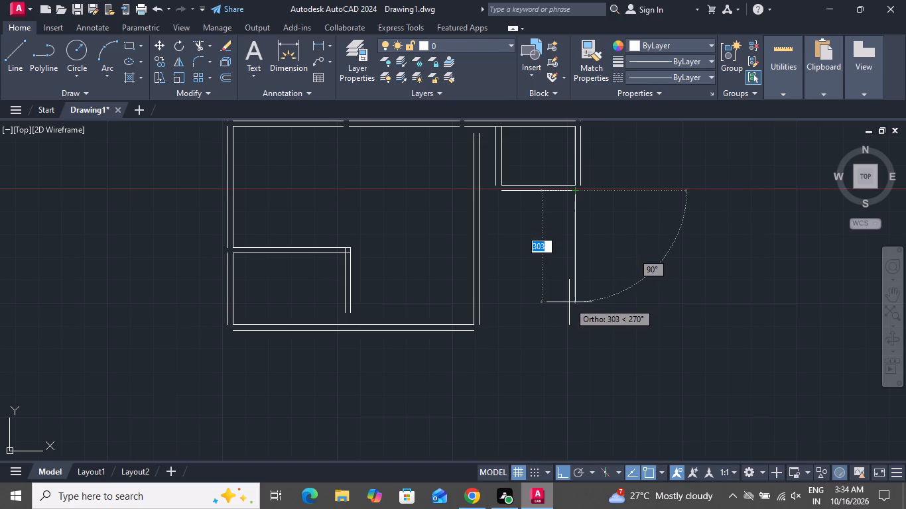
type("340")
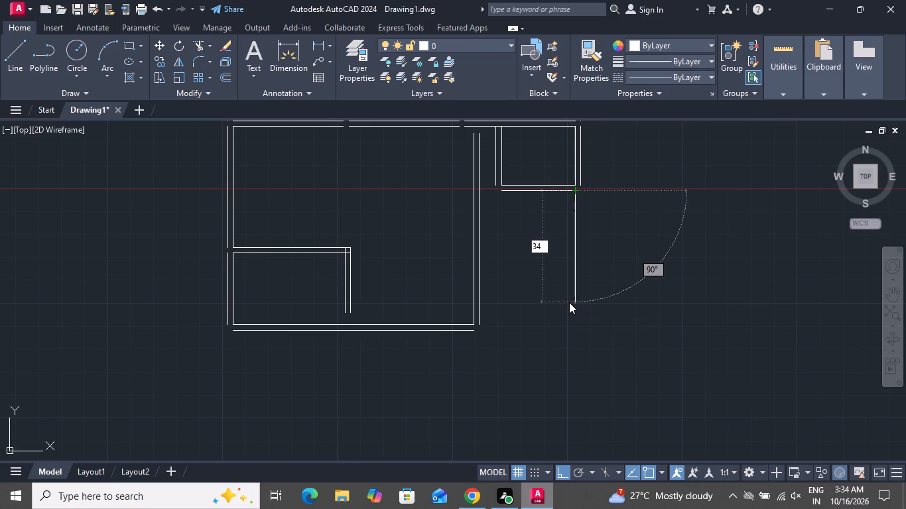
key("space")
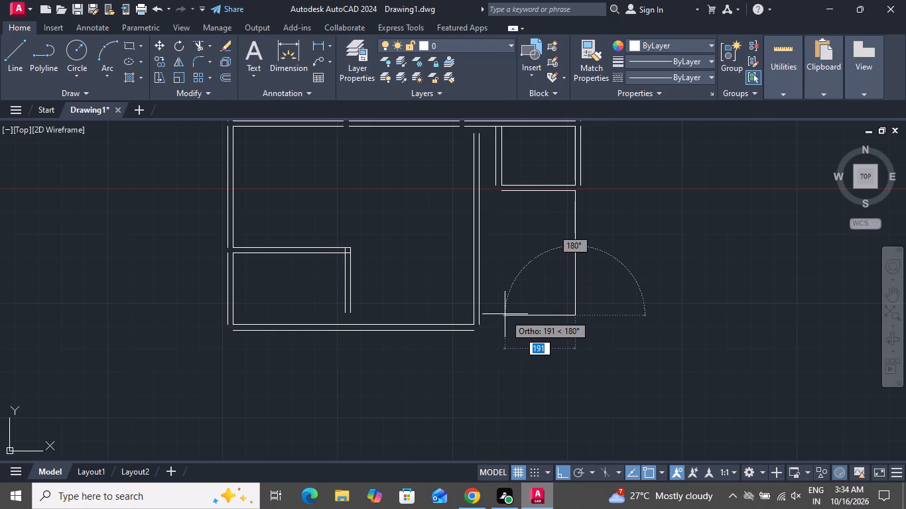
key("3")
type("00")
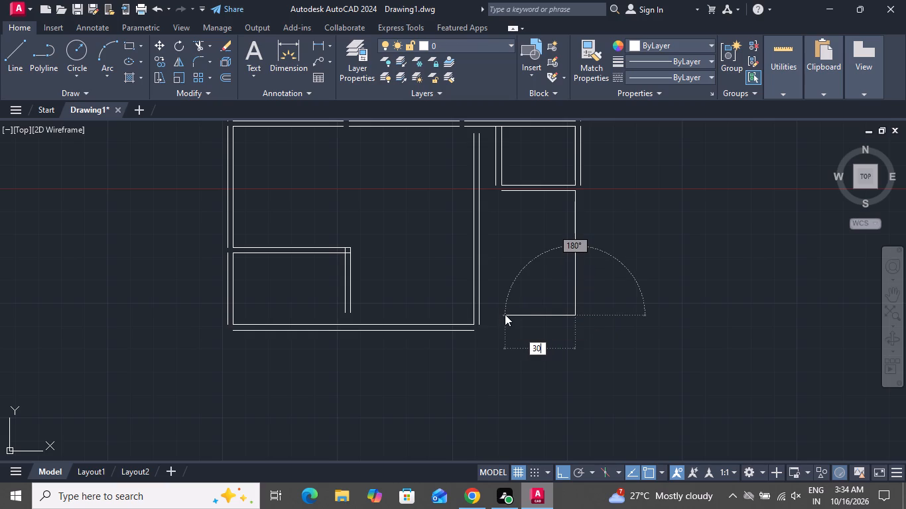
key("space")
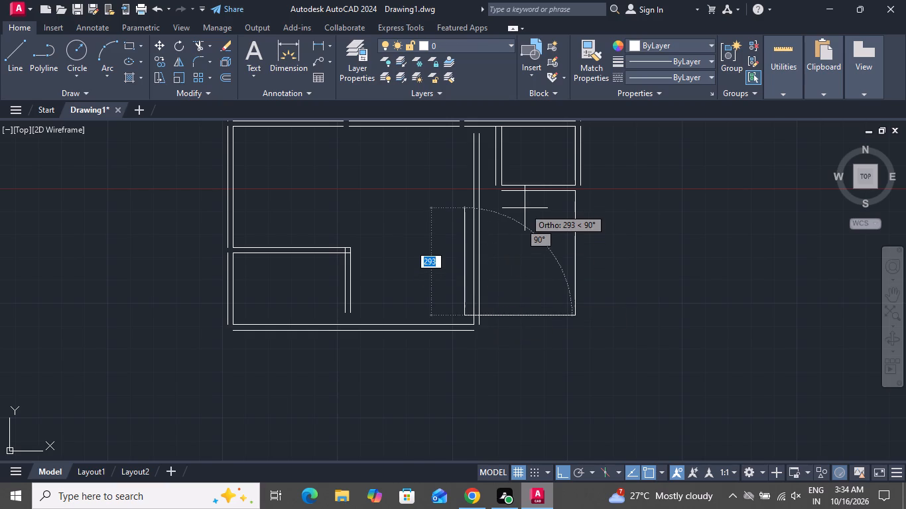
right_click(525, 208)
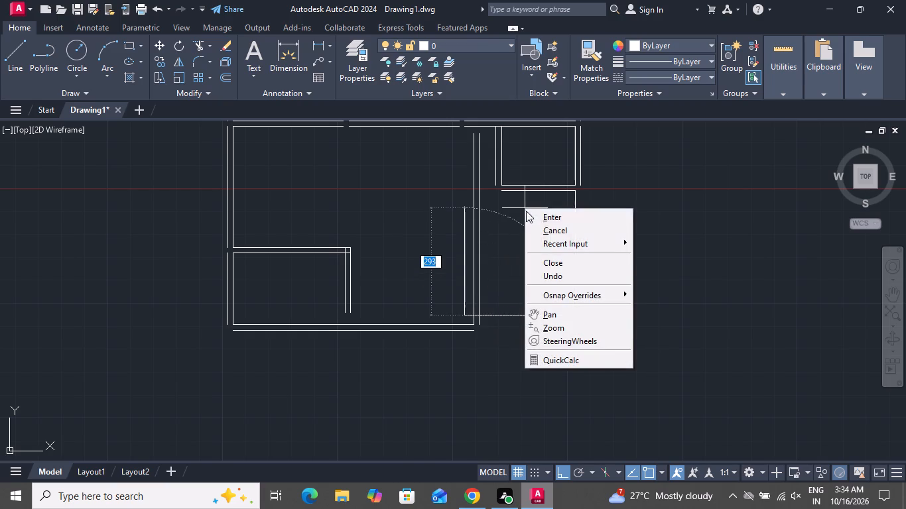
left_click(539, 231)
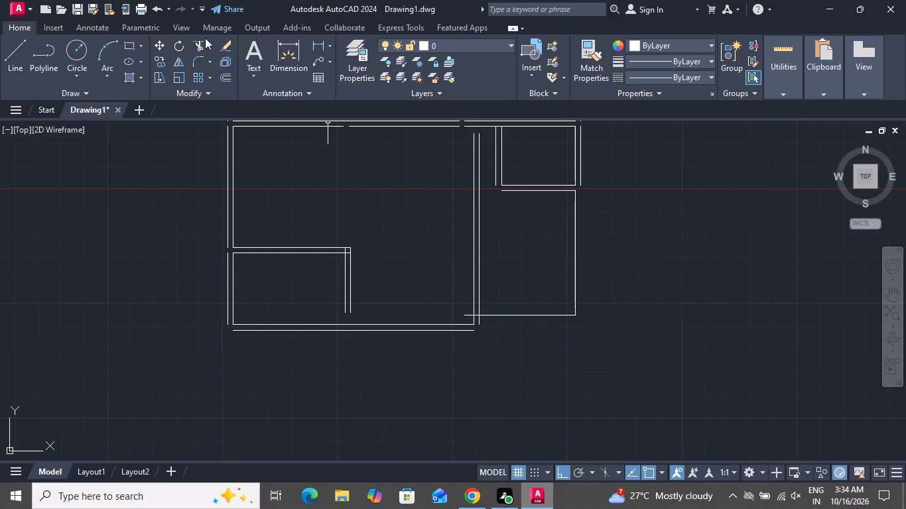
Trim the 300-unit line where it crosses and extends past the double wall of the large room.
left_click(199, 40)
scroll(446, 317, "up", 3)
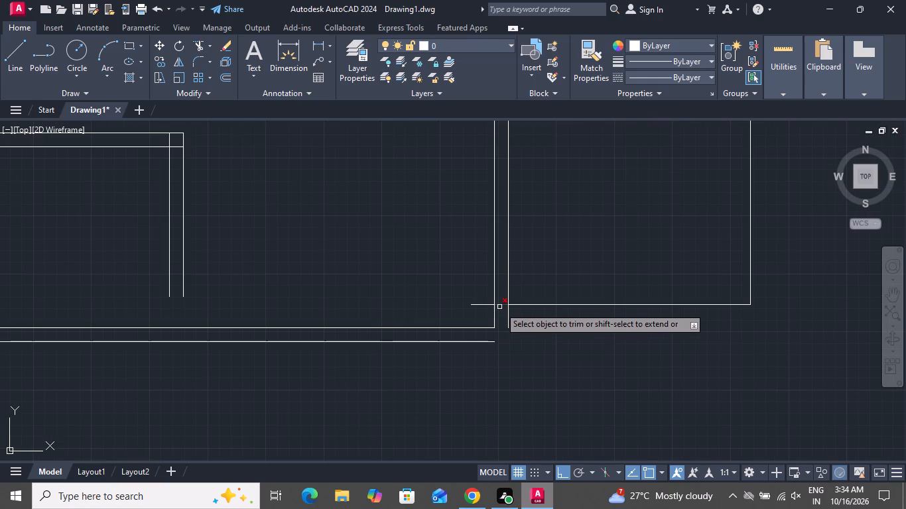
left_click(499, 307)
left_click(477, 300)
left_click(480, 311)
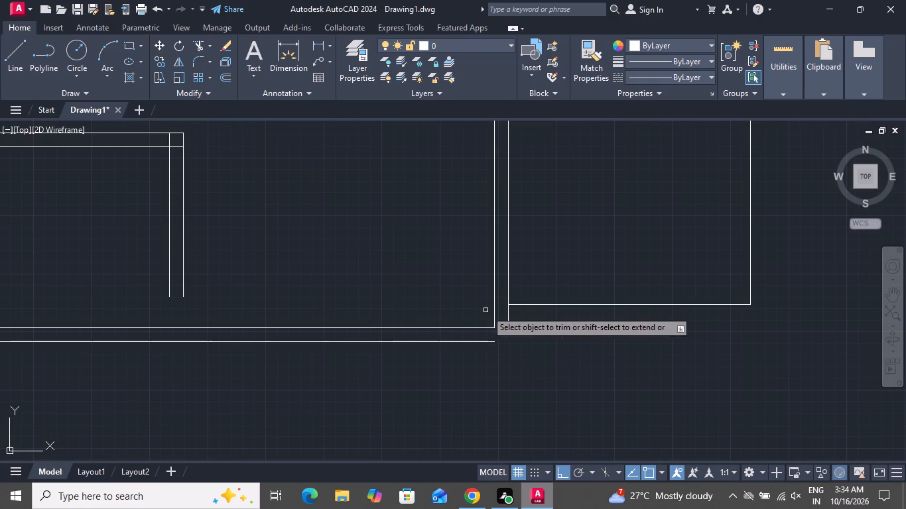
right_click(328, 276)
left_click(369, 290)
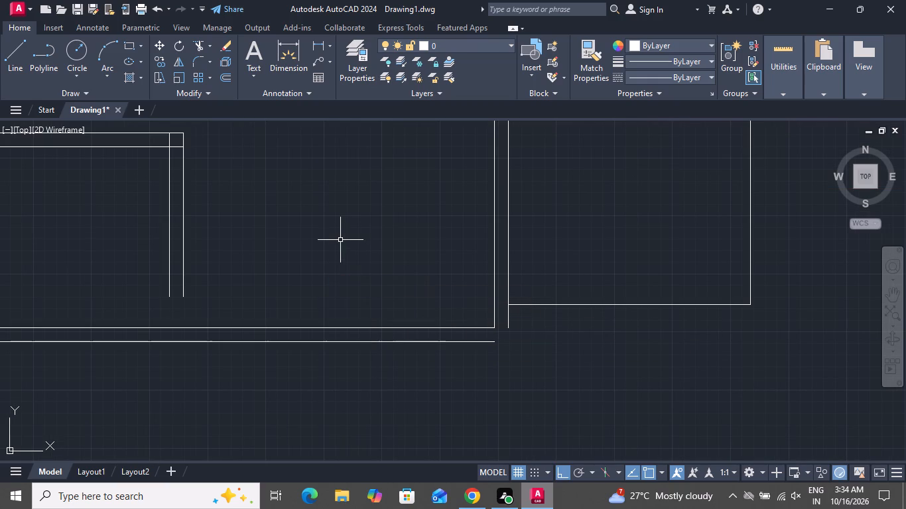
Delete the trimmed horizontal line at the bottom of the 340-unit line.
scroll(641, 460, "down", 3)
scroll(579, 369, "down", 2)
scroll(614, 406, "up", 1)
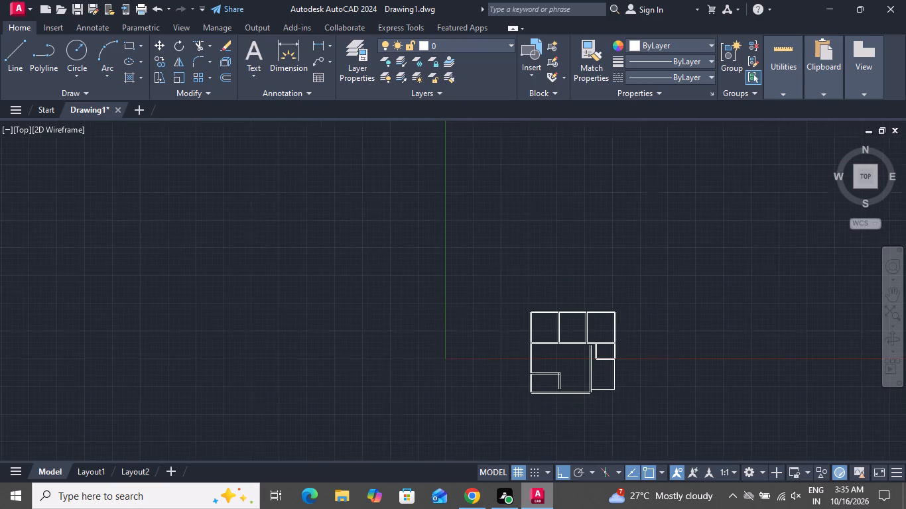
scroll(614, 406, "up", 1)
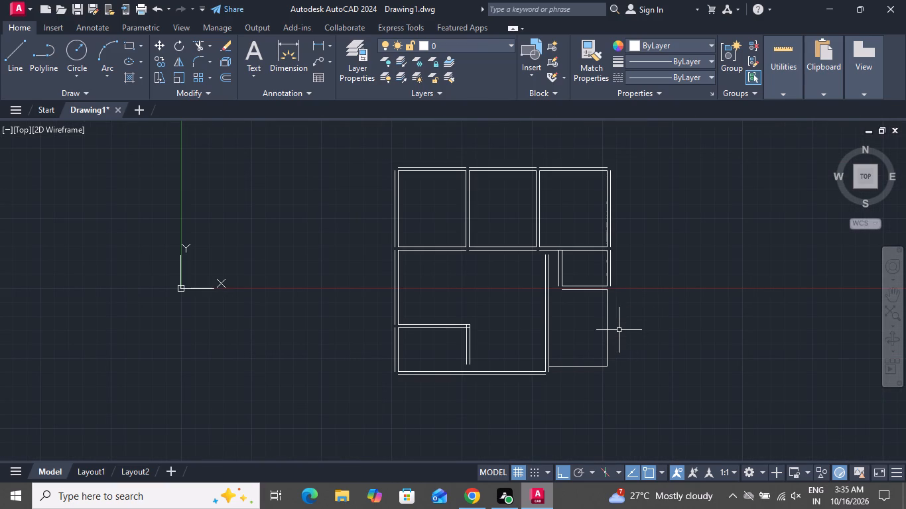
left_click(596, 367)
key("Delete")
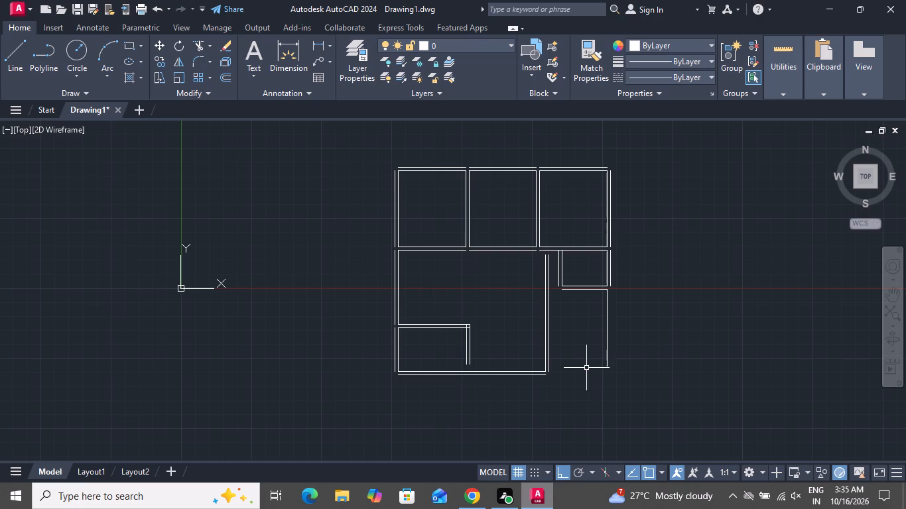
Draw a horizontal line about 311 units long rightward from the bottom end of the large room's outer right wall line.
left_click(19, 47)
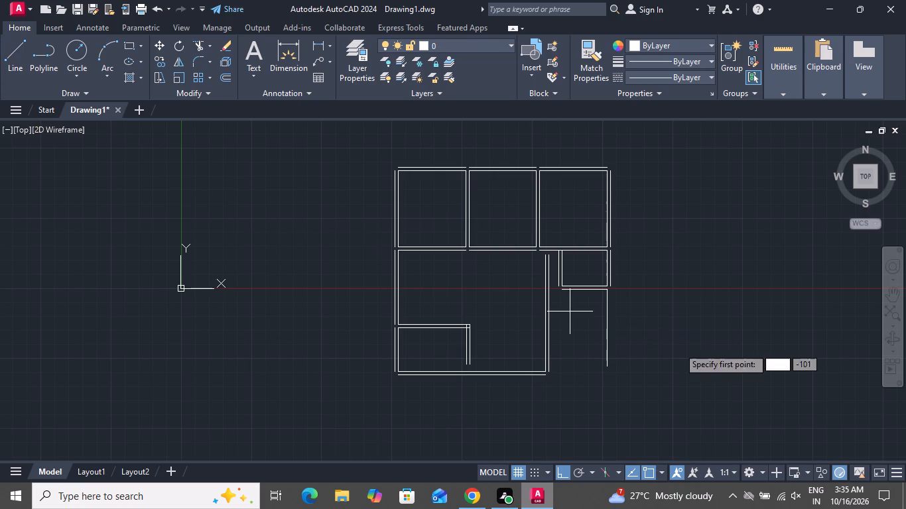
scroll(631, 396, "up", 3)
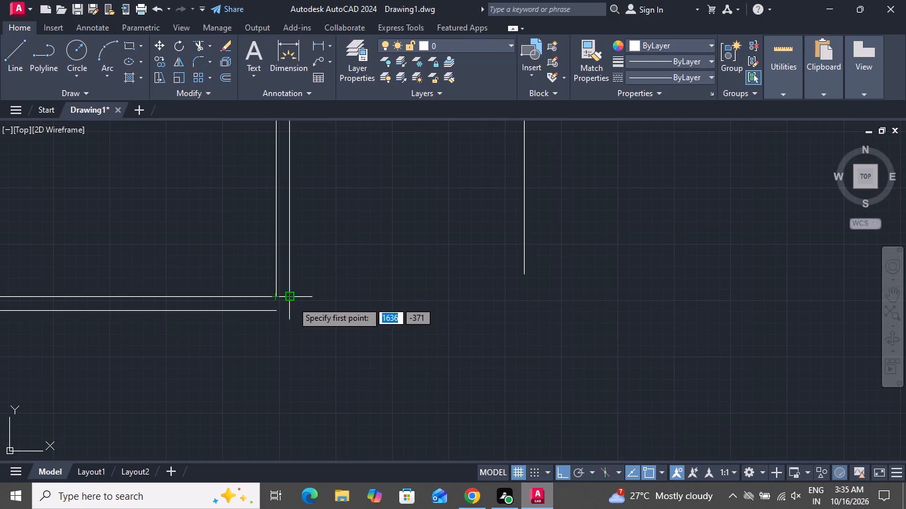
left_click(292, 301)
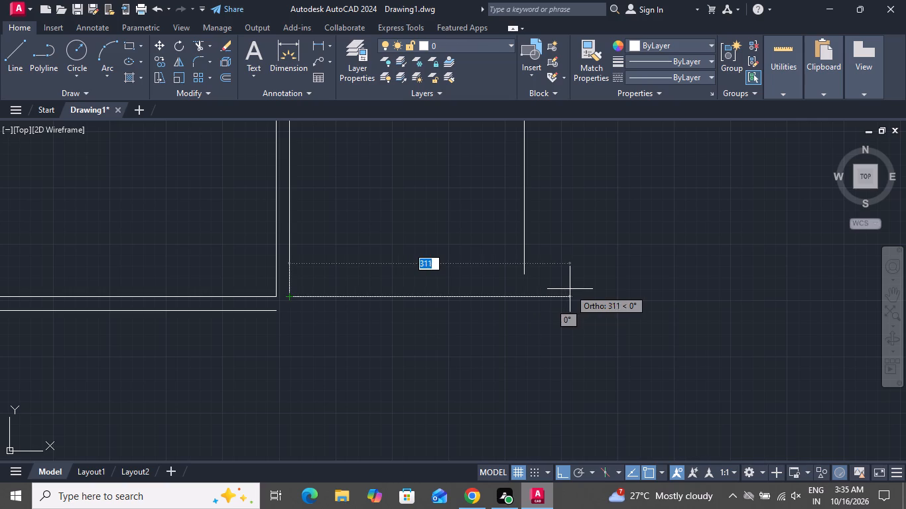
left_click(570, 289)
right_click(570, 289)
left_click(594, 313)
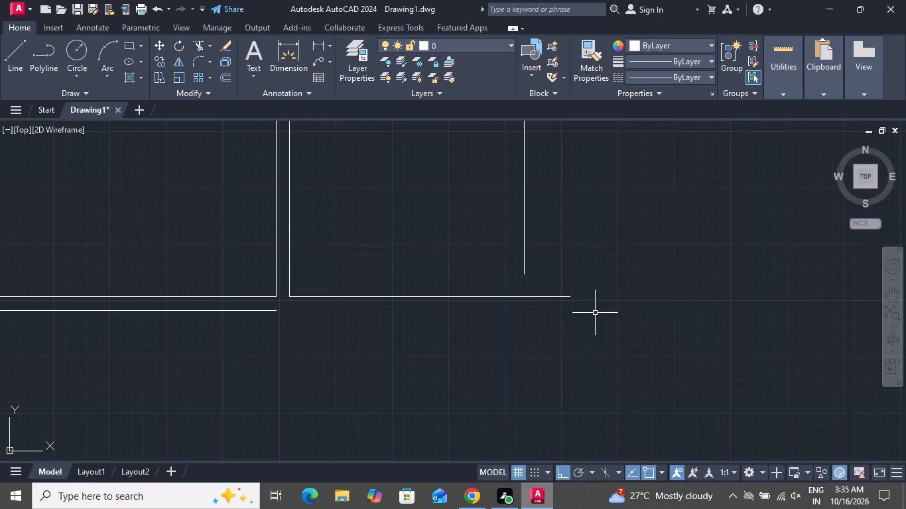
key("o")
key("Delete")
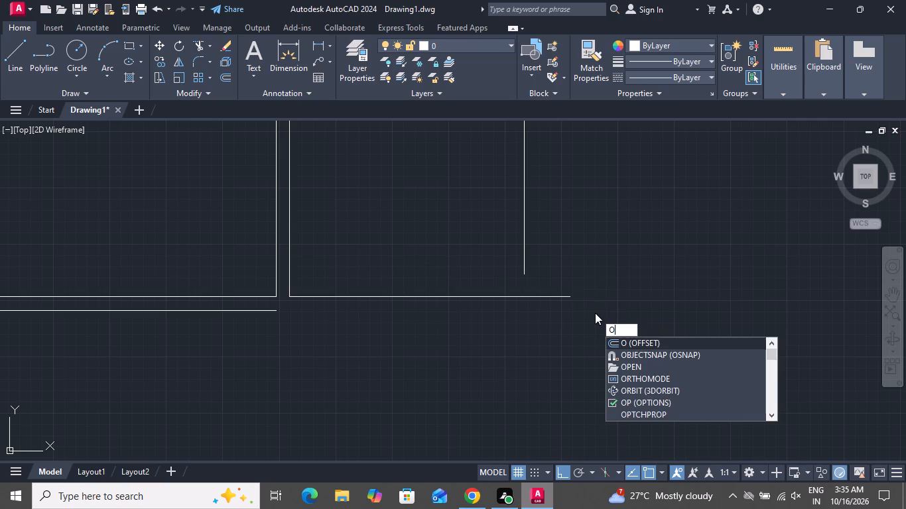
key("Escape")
Extend the 340-unit vertical line down to the new horizontal bottom line.
type("EX")
key("space")
key("space")
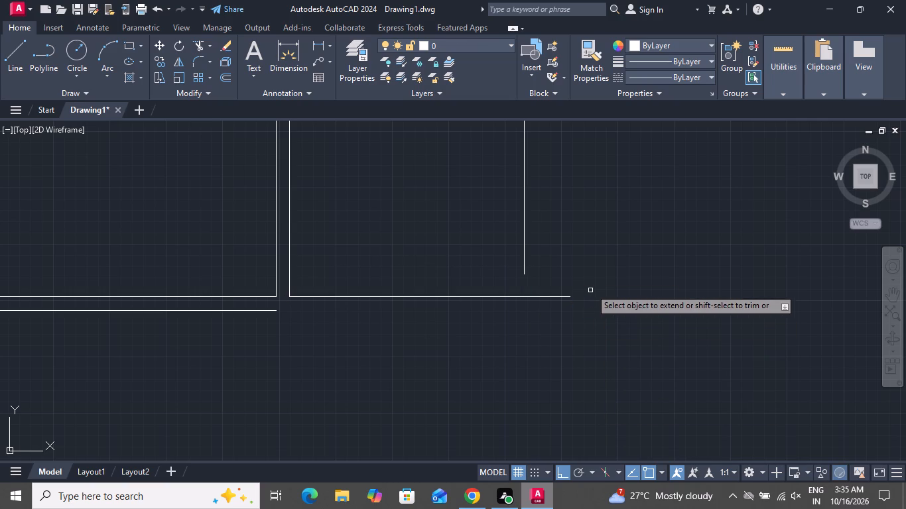
left_click(525, 270)
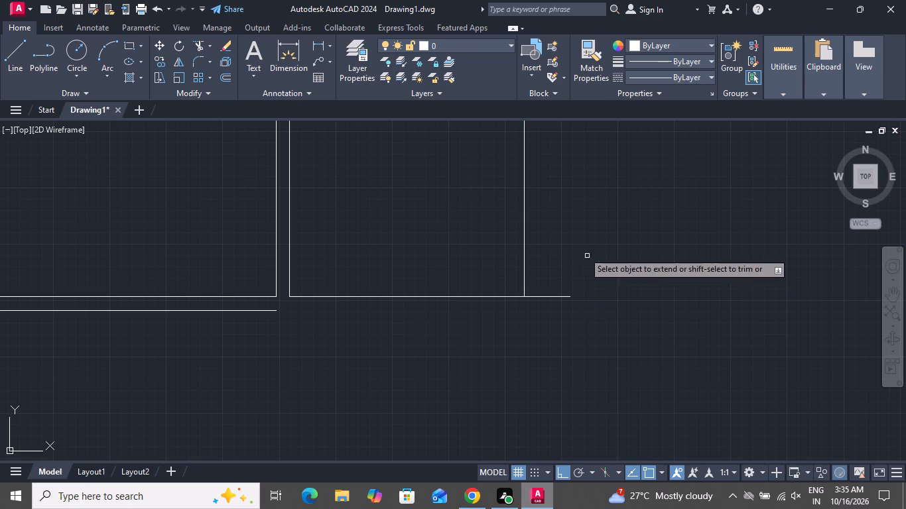
right_click(566, 223)
left_click(590, 251)
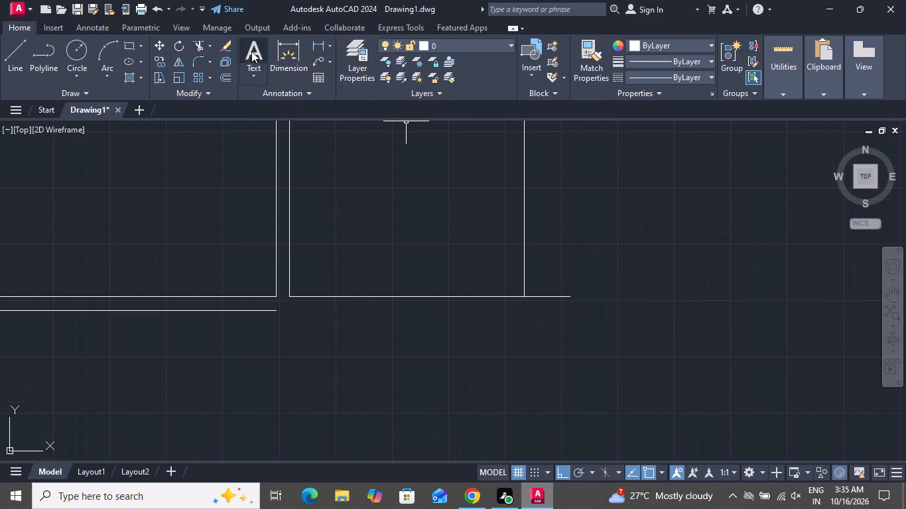
Trim the bottom line's overhang beyond the extended vertical line.
left_click(203, 44)
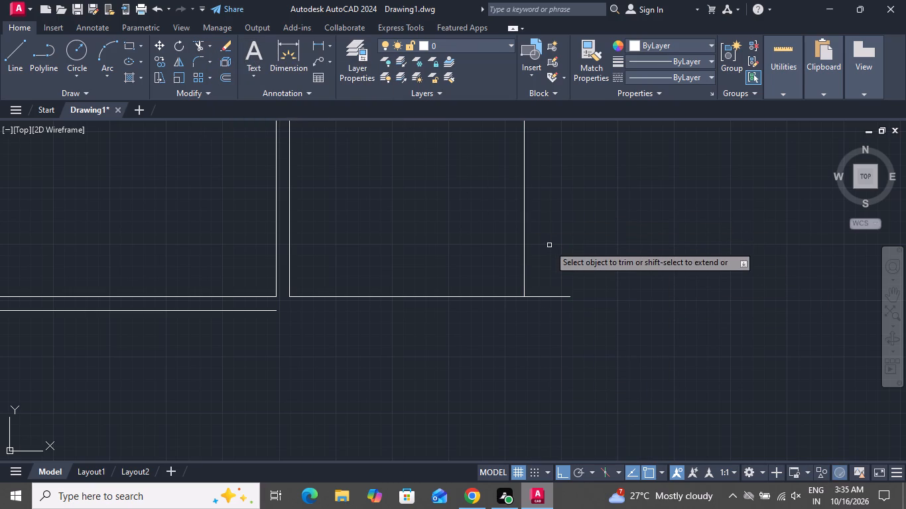
left_click(551, 247)
left_click(549, 328)
right_click(558, 213)
left_click(598, 238)
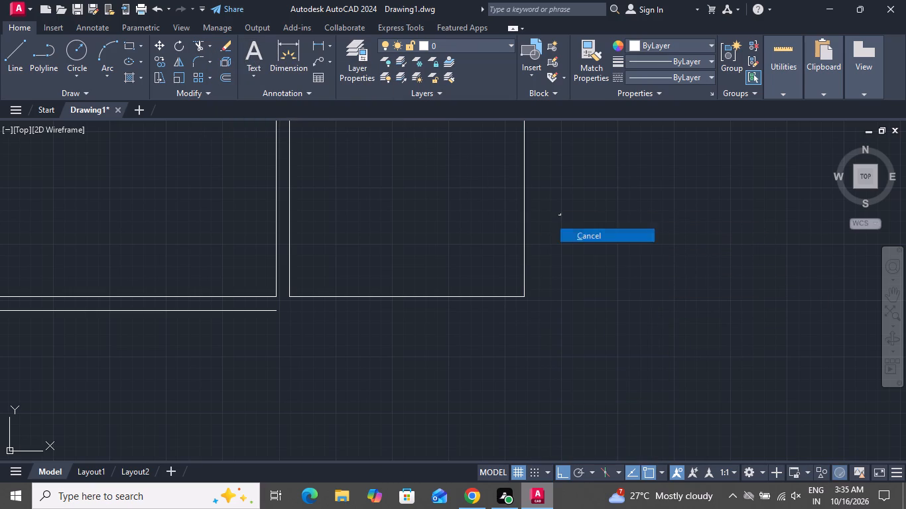
Offset the lower-right room's right and bottom lines outward by 15 units.
type("O")
key("space")
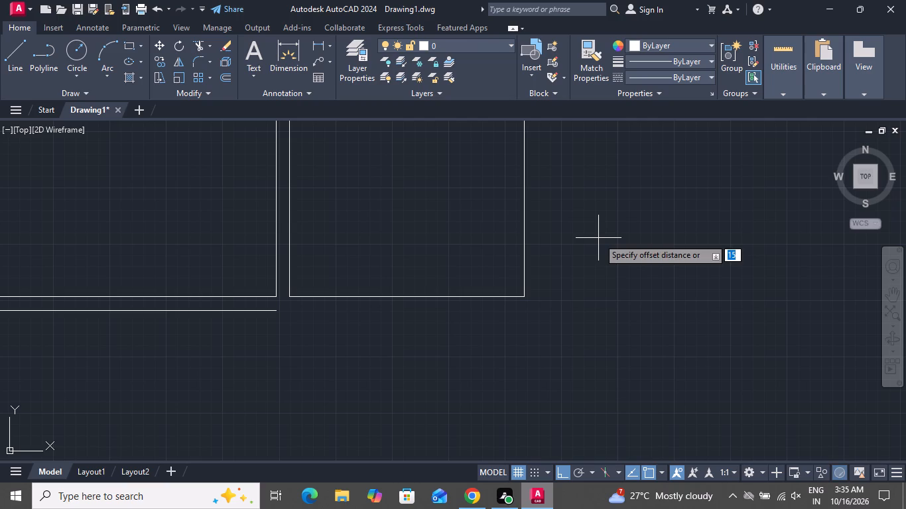
type("15")
key("space")
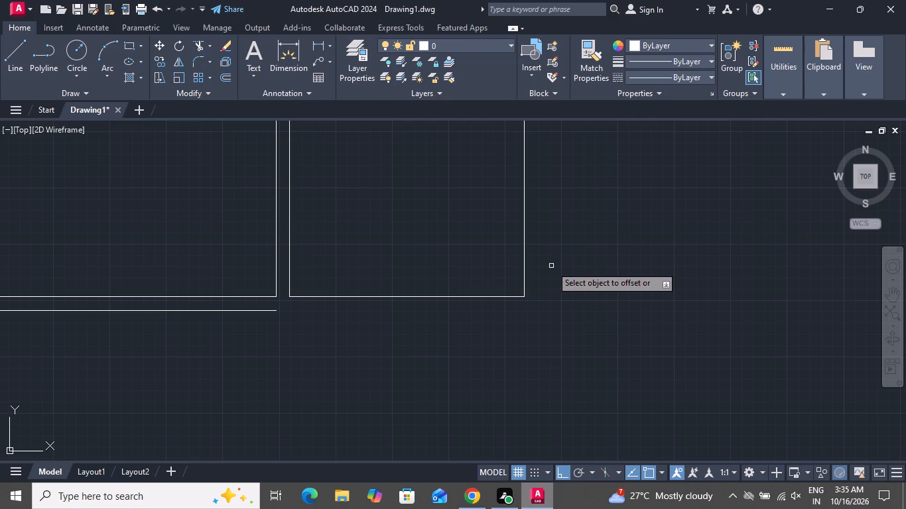
left_click(523, 268)
left_click(587, 266)
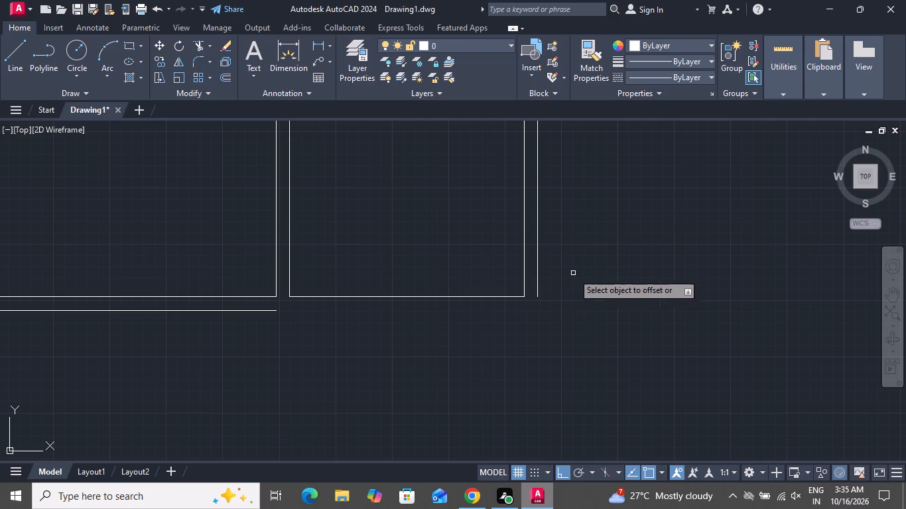
left_click(498, 296)
left_click(489, 343)
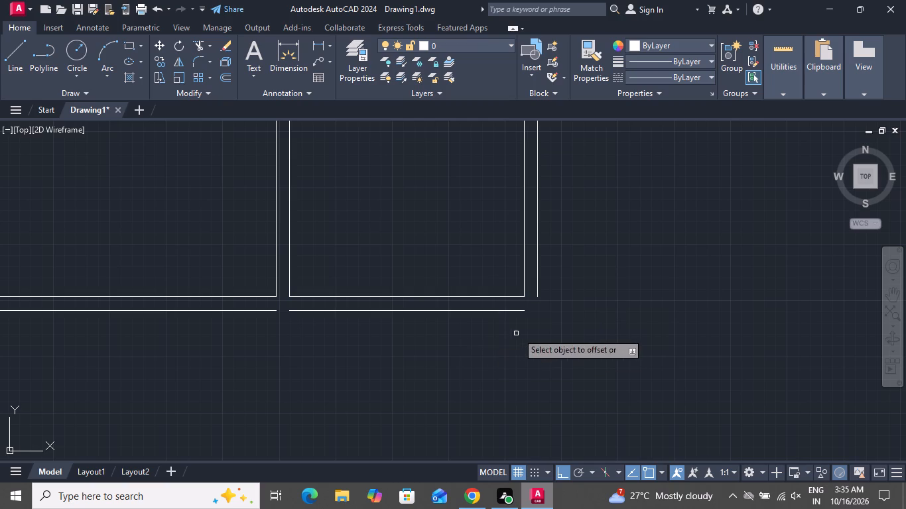
right_click(533, 329)
left_click(555, 353)
Draw a short line across the large room's right double wall, level with the small room's outer bottom line.
scroll(551, 349, "down", 3)
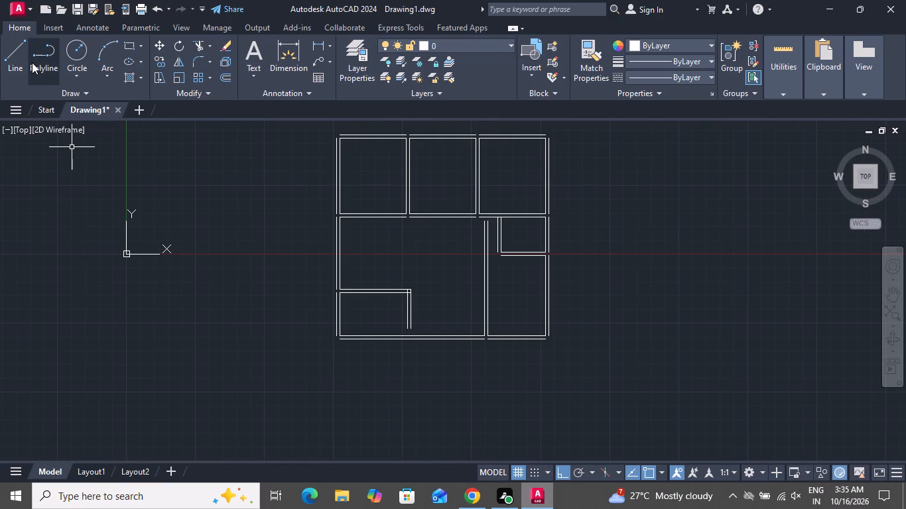
left_click(5, 52)
scroll(495, 251, "up", 3)
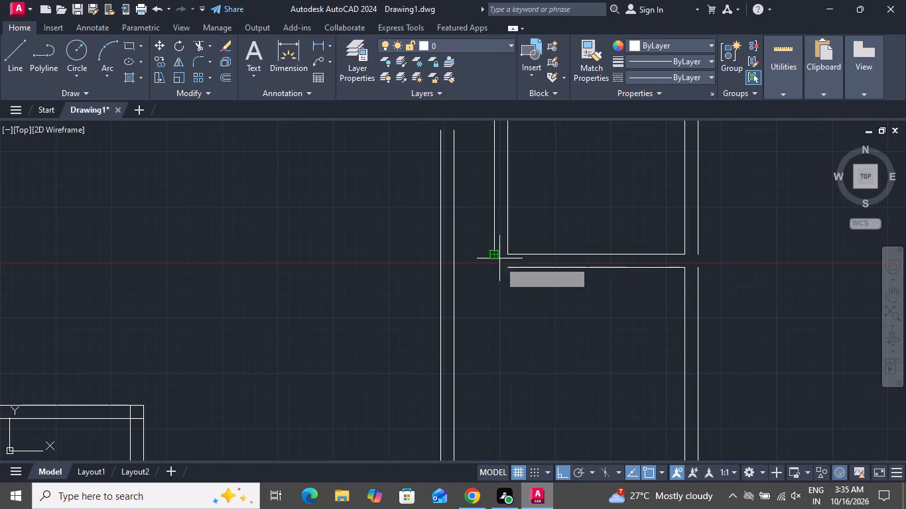
left_click(452, 265)
left_click(442, 266)
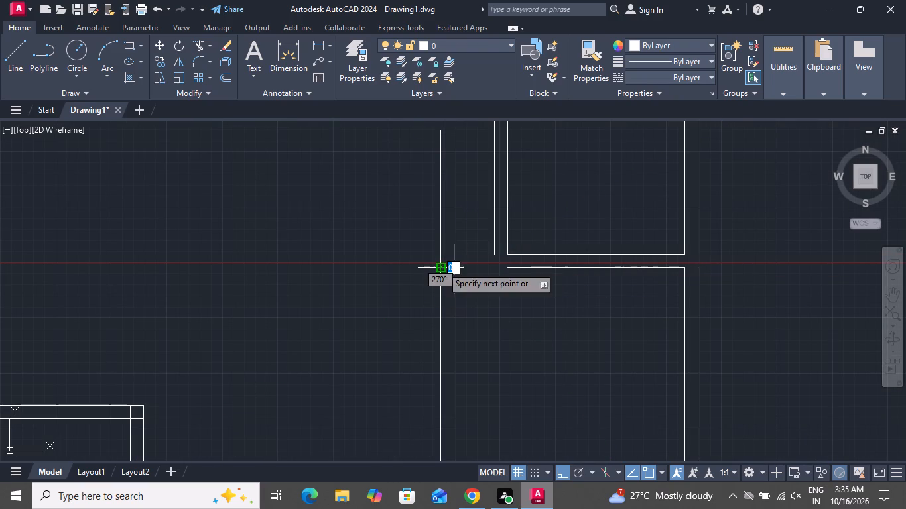
right_click(442, 266)
left_click(460, 285)
Draw a short line across the small room's left double wall, partway down at about Y 105.
scroll(447, 302, "up", 1)
scroll(447, 304, "down", 1)
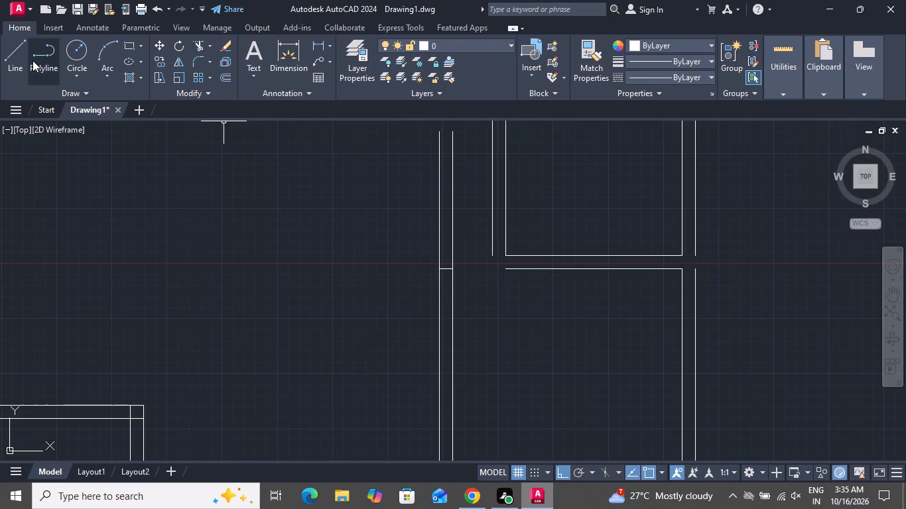
left_click(11, 58)
scroll(438, 221, "down", 2)
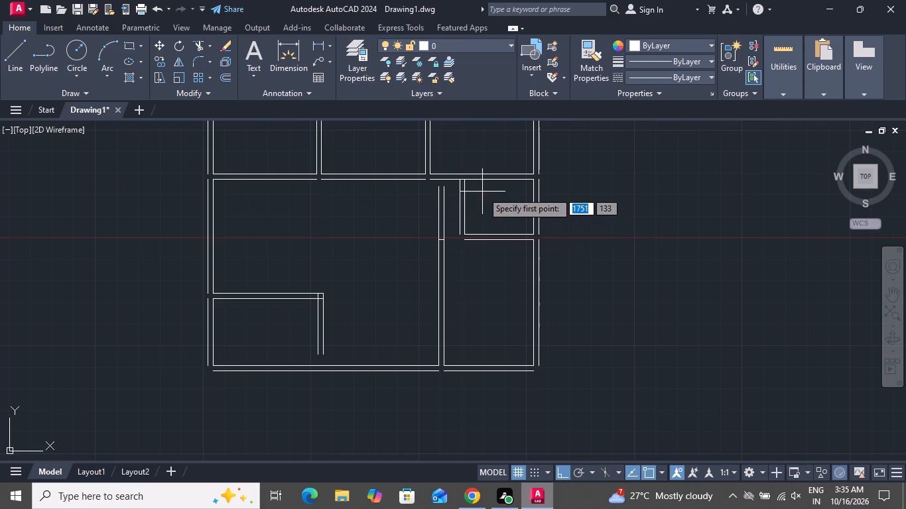
scroll(470, 186, "up", 2)
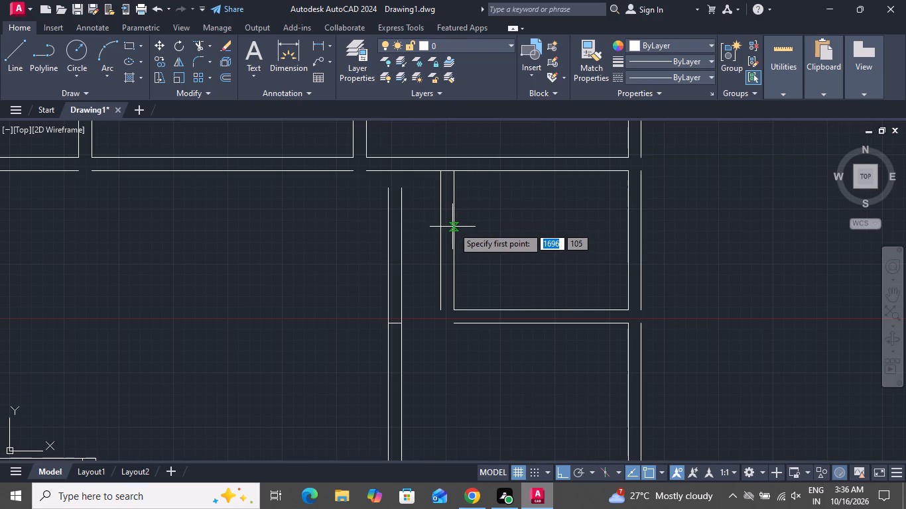
left_click(453, 227)
left_click(440, 228)
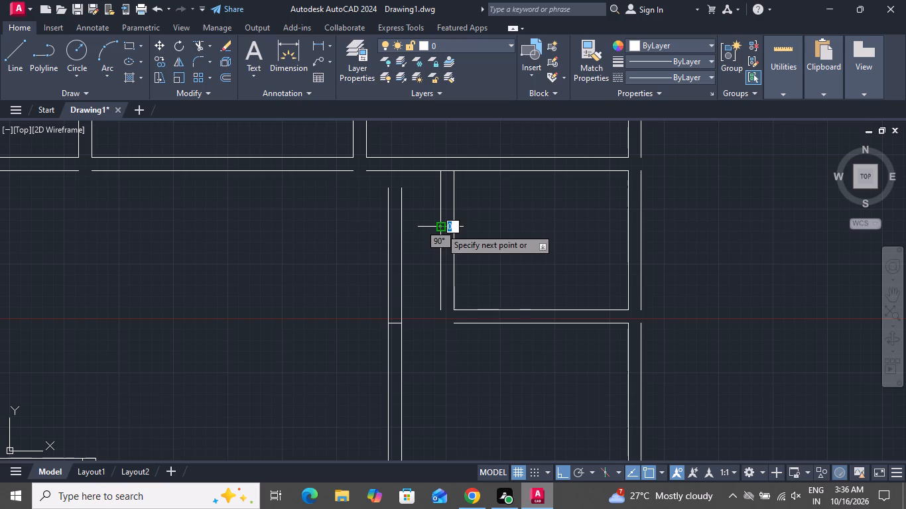
right_click(440, 228)
left_click(458, 247)
Fillet the small room's outer left and outer bottom lines into a sharp lower-left corner.
left_click(191, 56)
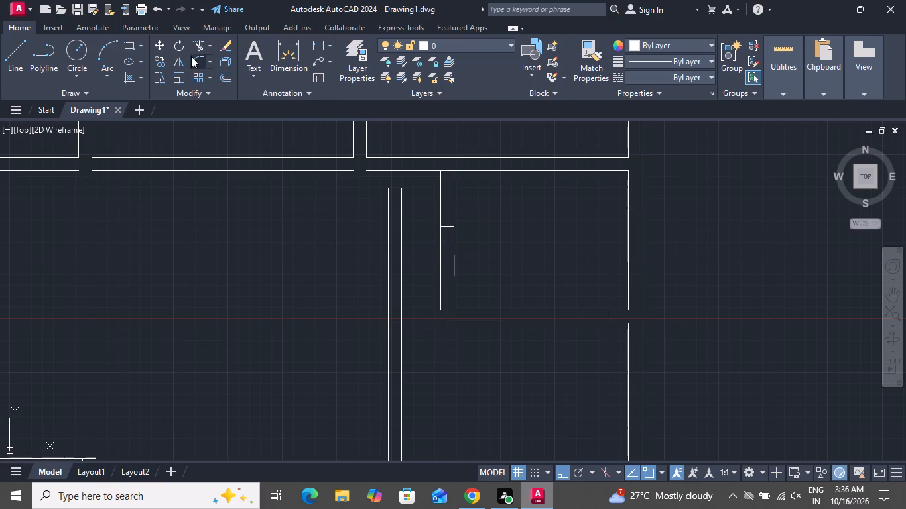
left_click(440, 298)
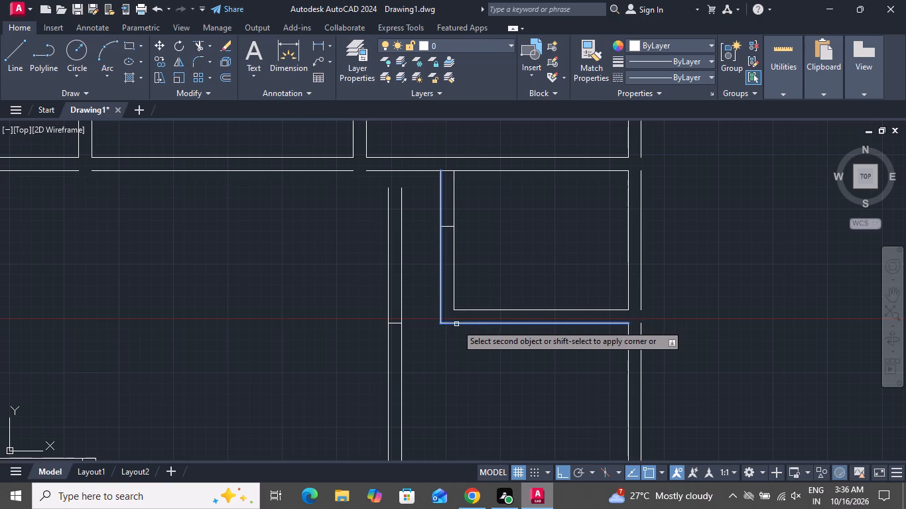
left_click(456, 324)
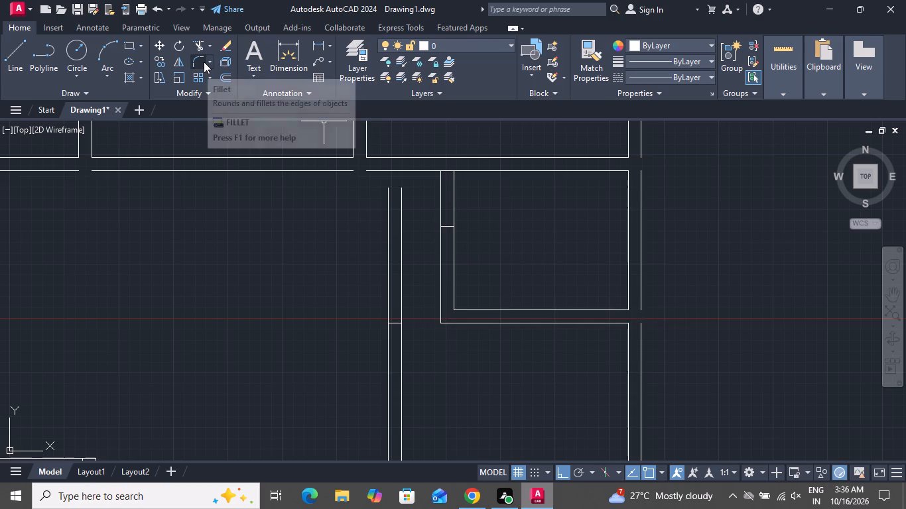
Fillet the lower-right room's outer right and outer bottom lines into a sharp corner.
left_click(204, 62)
scroll(553, 254, "down", 2)
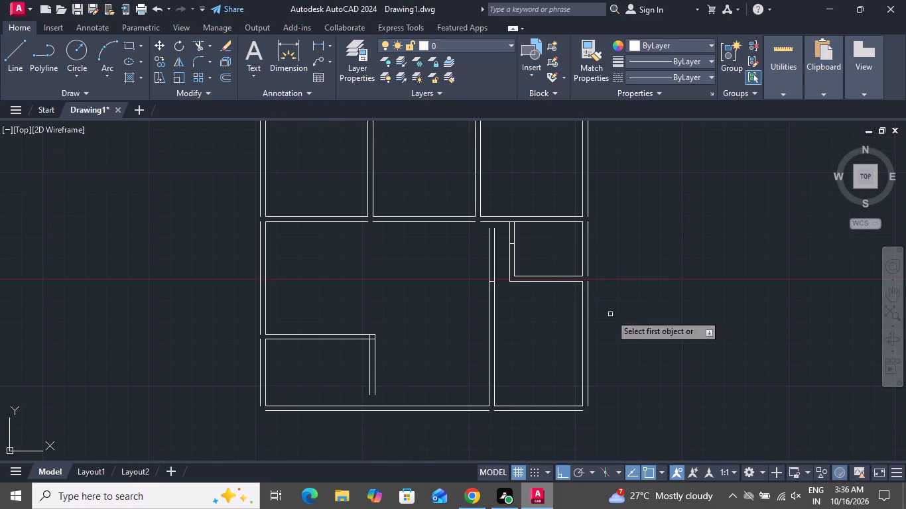
scroll(605, 427, "up", 2)
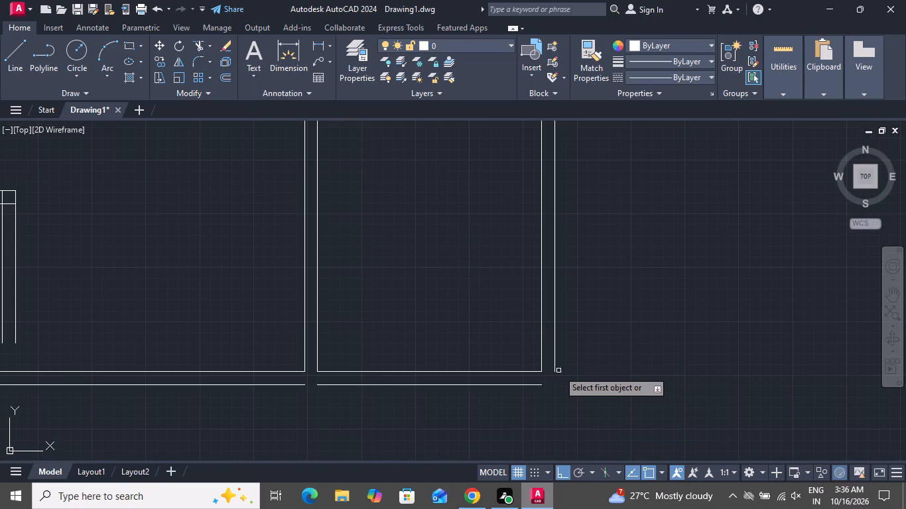
left_click(556, 369)
left_click(537, 386)
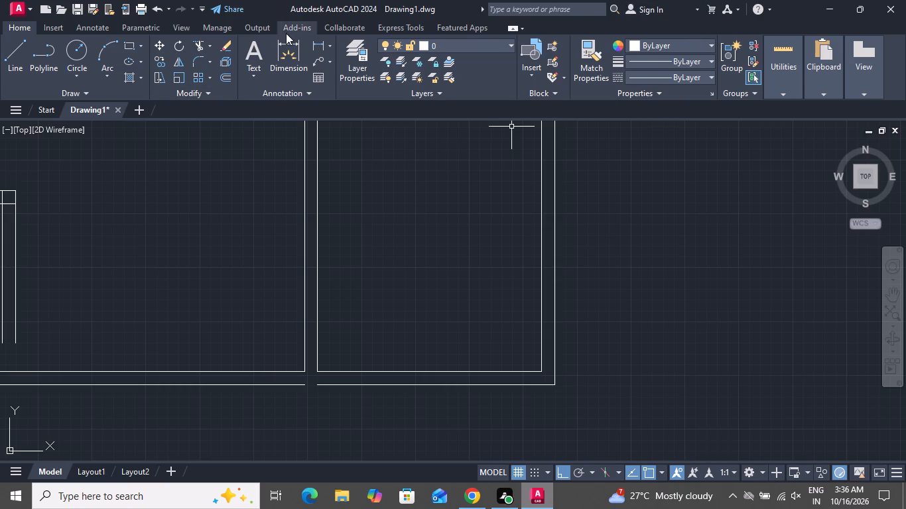
Trim the wall lines above the short cross lines on the large room's right wall and the small room's left wall.
left_click(201, 46)
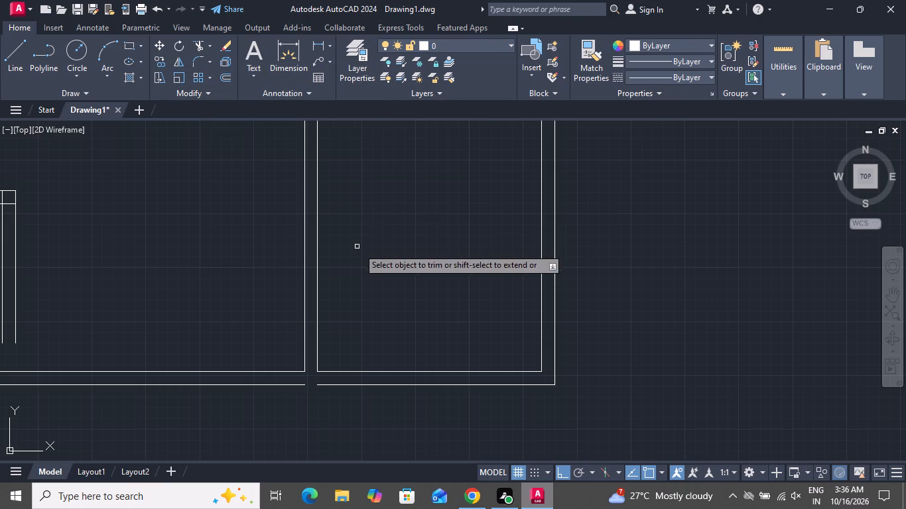
scroll(373, 263, "down", 2)
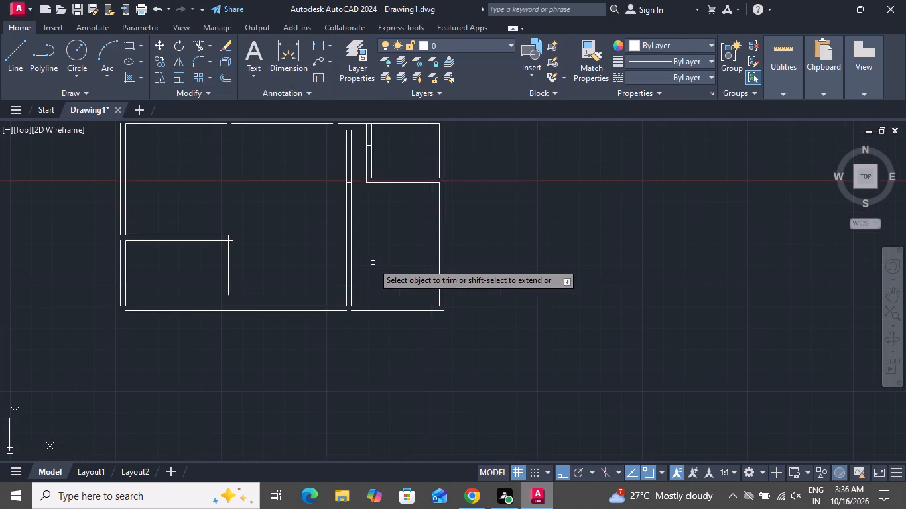
scroll(373, 263, "down", 1)
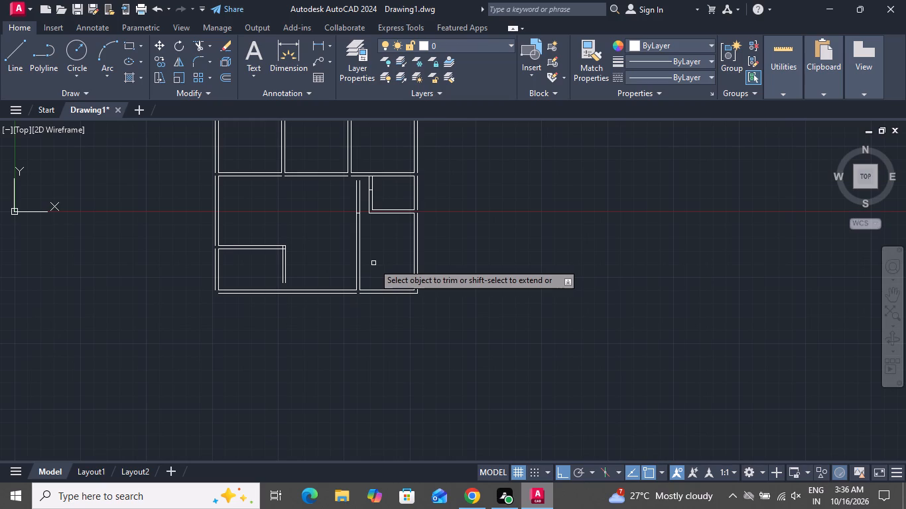
scroll(330, 239, "down", 2)
scroll(331, 221, "up", 2)
scroll(338, 222, "down", 1)
scroll(342, 225, "up", 4)
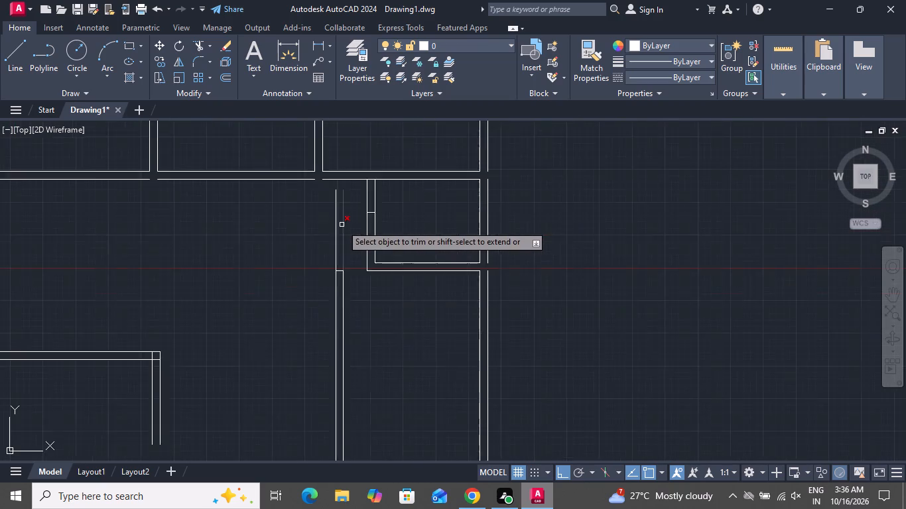
scroll(342, 225, "up", 1)
left_click(348, 214)
left_click(273, 241)
left_click(374, 162)
left_click(603, 151)
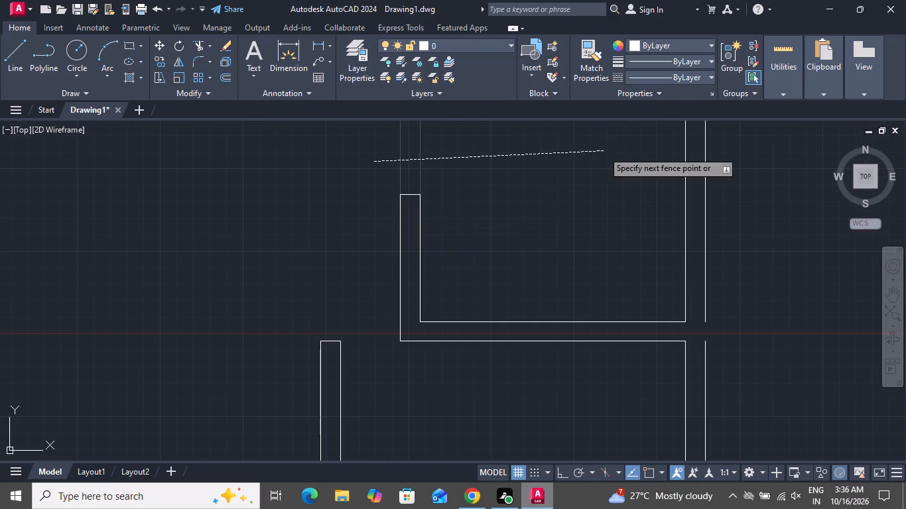
scroll(536, 271, "down", 1)
scroll(536, 271, "up", 1)
scroll(536, 271, "down", 2)
right_click(542, 254)
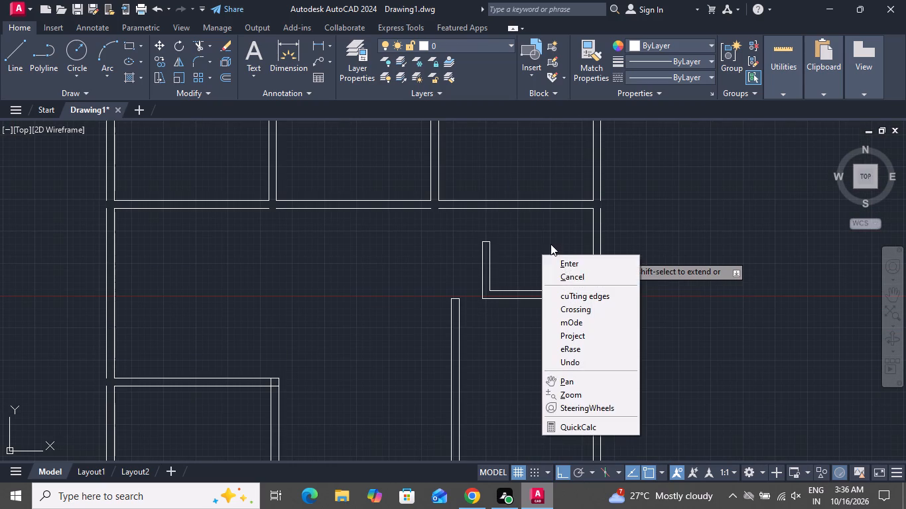
left_click(563, 274)
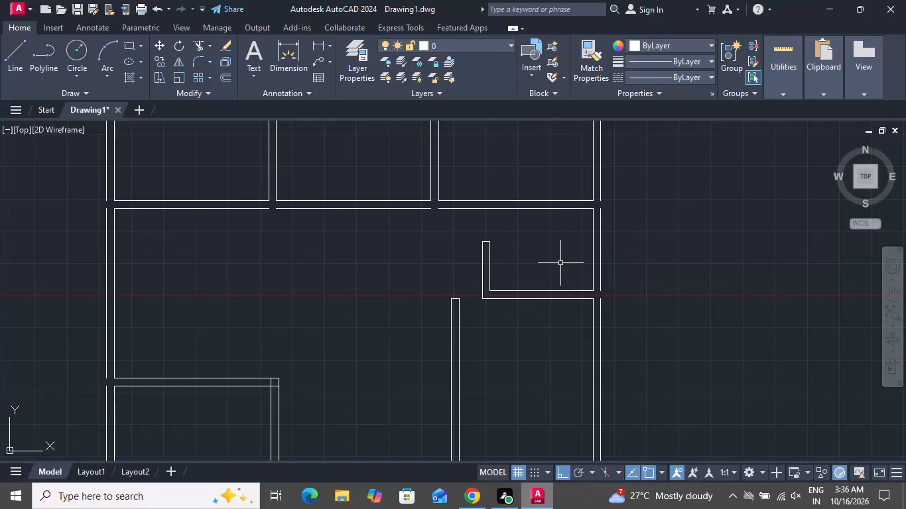
Extend the large room's upper wall line across the gaps beneath the partitions of the three top rooms.
type("EX")
key("space")
key("space")
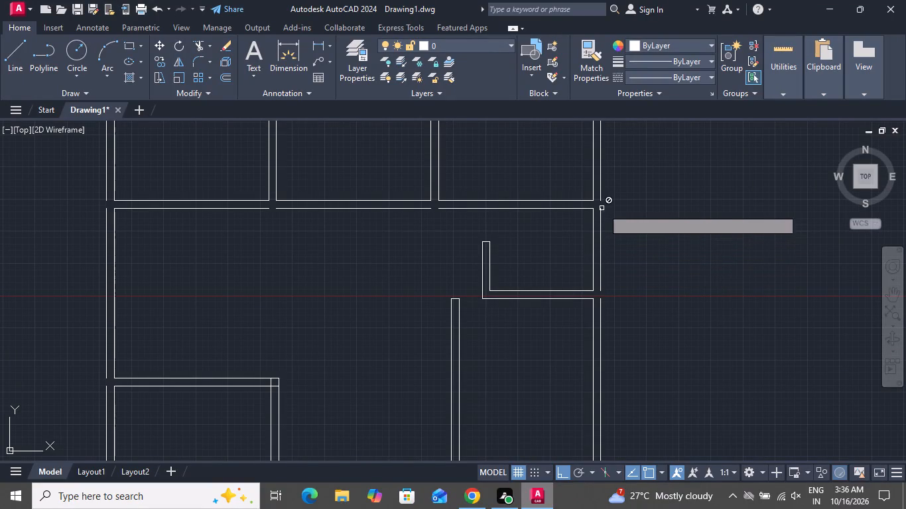
scroll(605, 270, "down", 1)
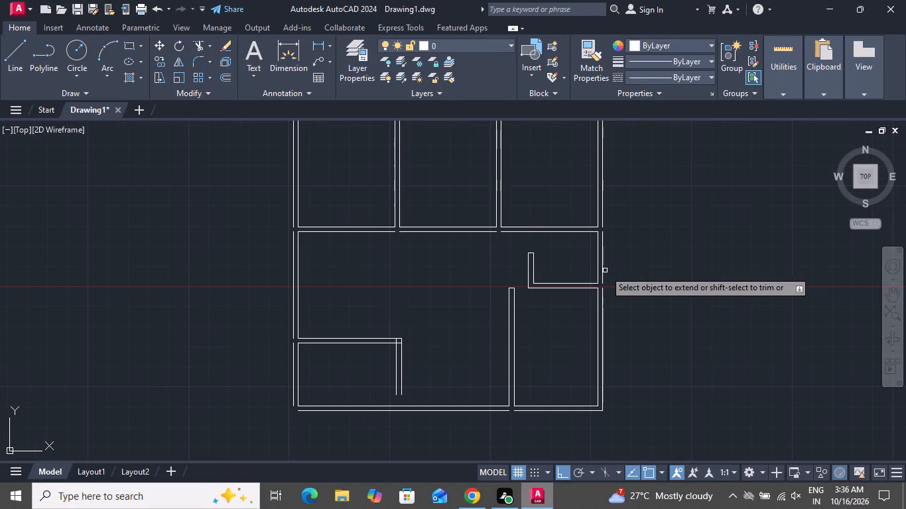
left_click(501, 232)
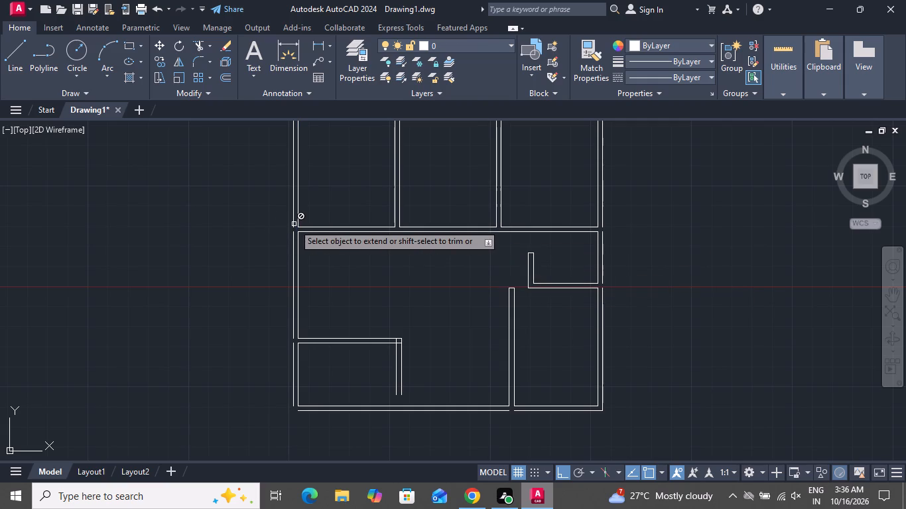
Extend the plan's outer right wall lines vertically across the gaps at the cross-wall junctions, and end the Extend command.
scroll(294, 224, "down", 2)
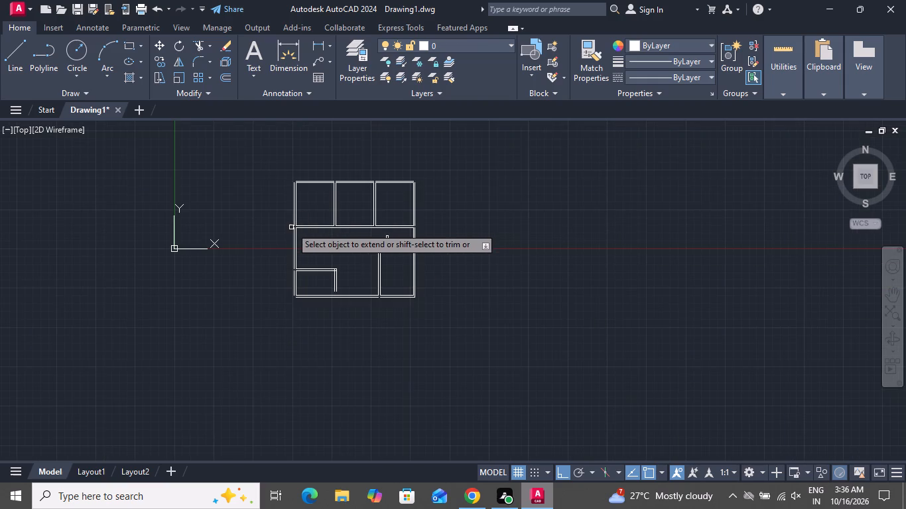
scroll(291, 227, "up", 2)
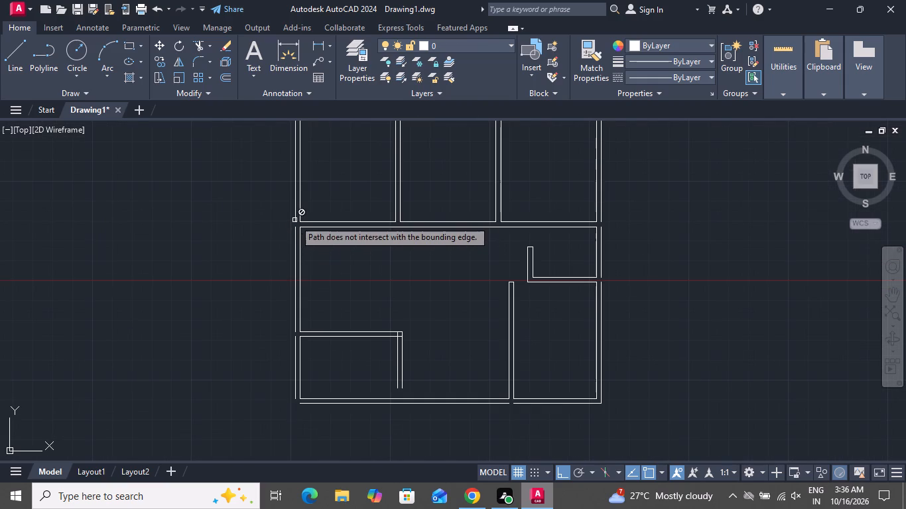
scroll(294, 220, "down", 2)
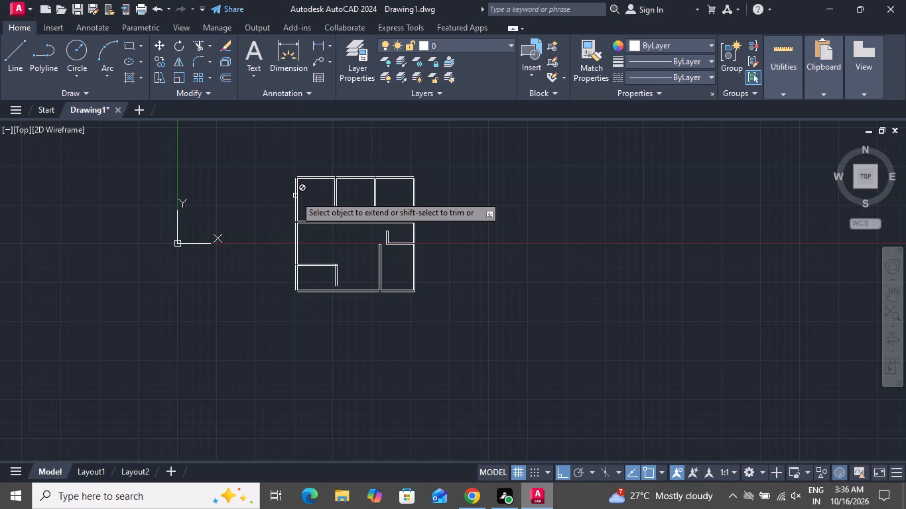
scroll(403, 226, "up", 3)
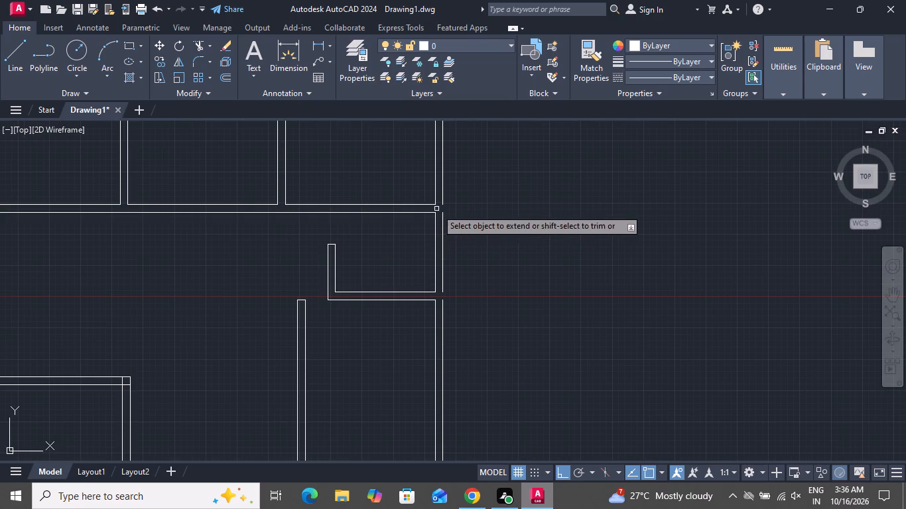
scroll(446, 263, "down", 2)
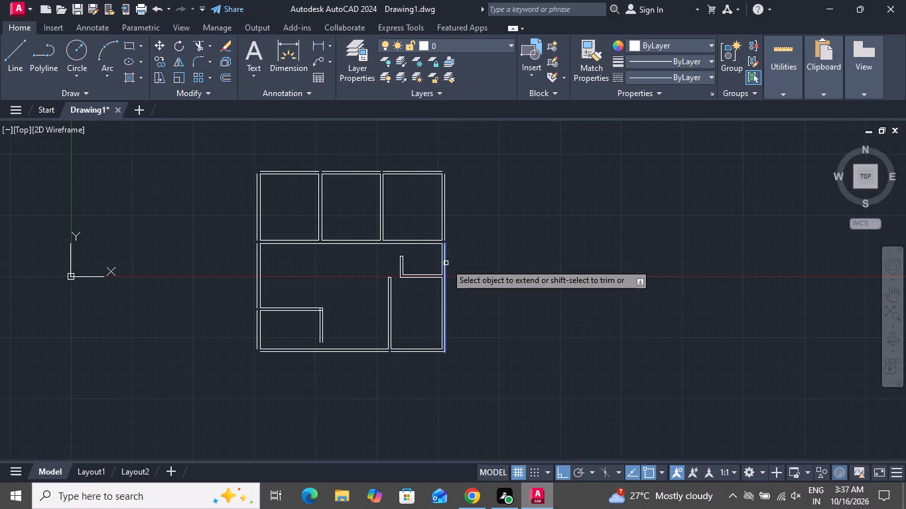
left_click(446, 263)
scroll(446, 252, "down", 2)
left_click(448, 243)
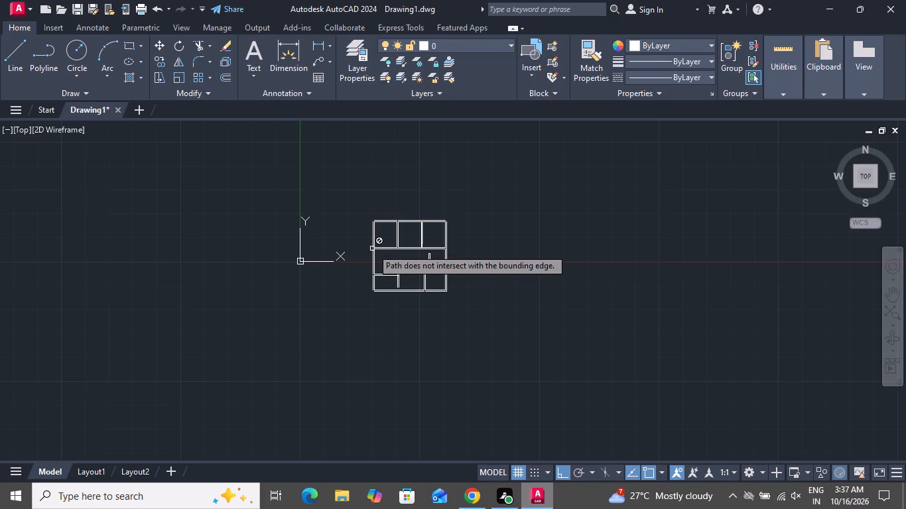
right_click(499, 225)
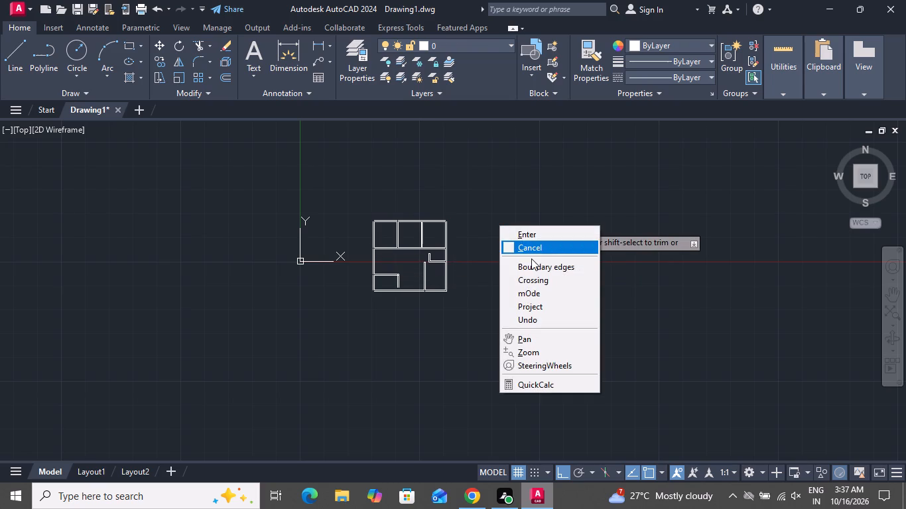
left_click(532, 253)
Draw a short vertical line closing the outer left wall gap where the top-left room meets the large room.
scroll(473, 266, "up", 2)
scroll(403, 253, "up", 3)
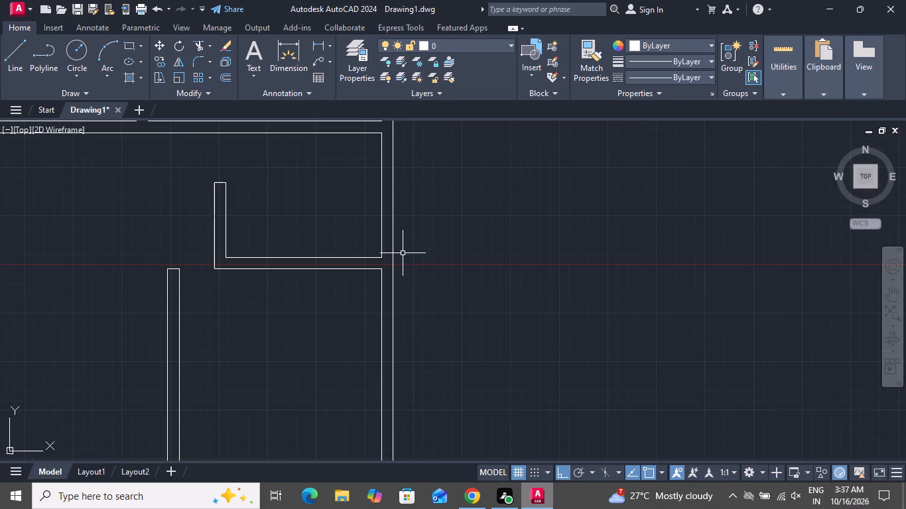
scroll(403, 253, "down", 3)
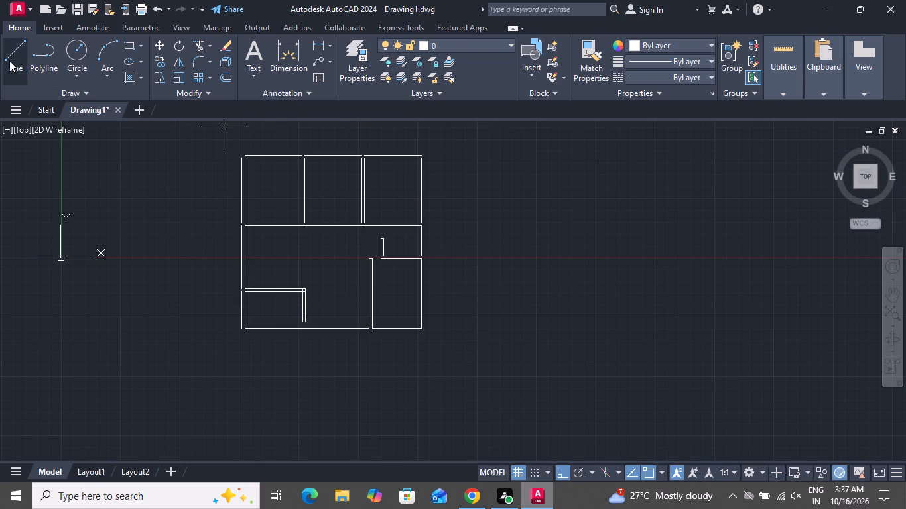
left_click(9, 60)
scroll(216, 228, "up", 2)
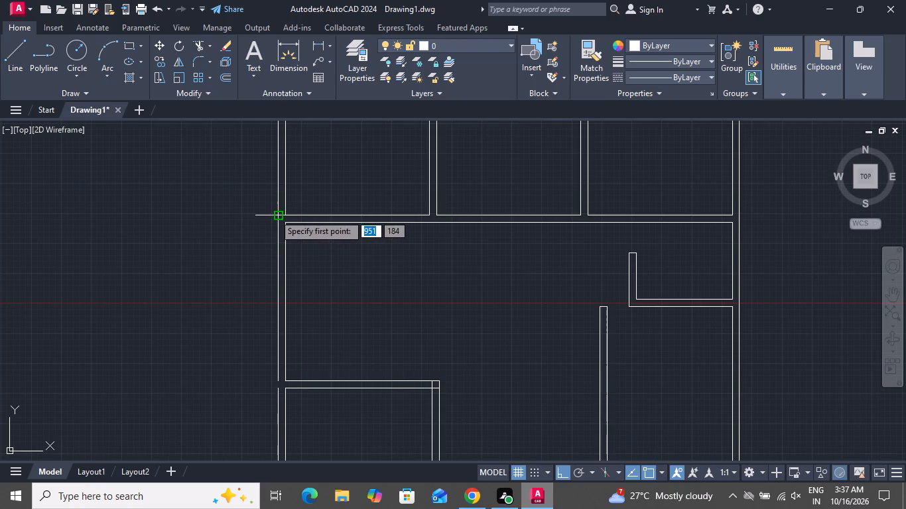
left_click(275, 214)
left_click(275, 222)
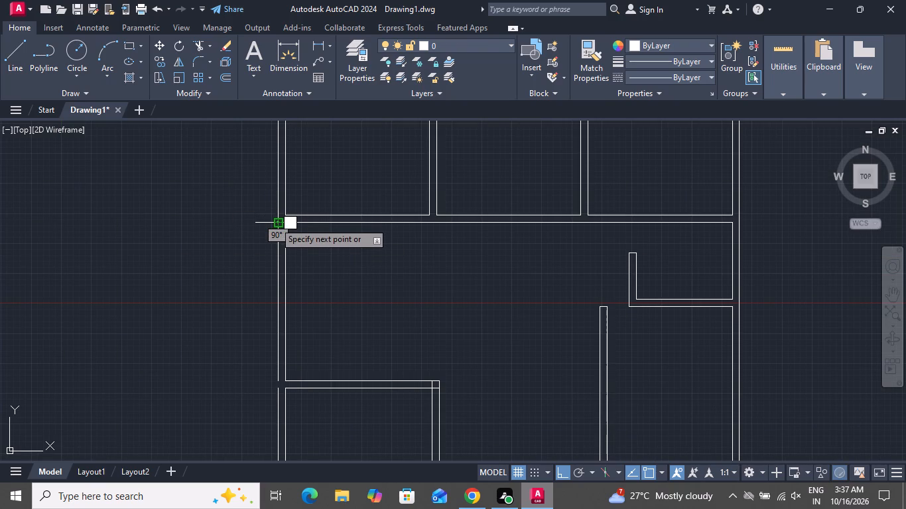
right_click(275, 222)
left_click(301, 236)
Draw a short vertical line closing the outer left wall gap beside the lower-left room's upper wall.
left_click(15, 40)
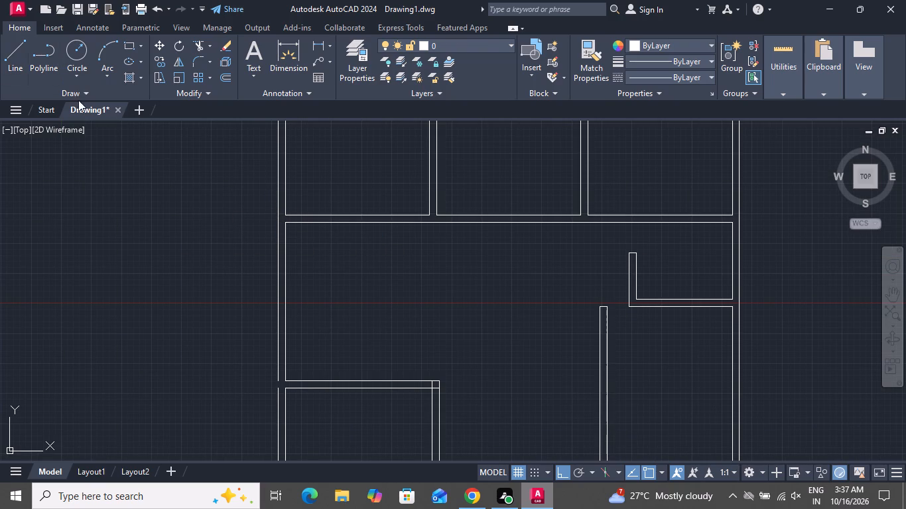
scroll(372, 238, "down", 2)
scroll(348, 294, "up", 3)
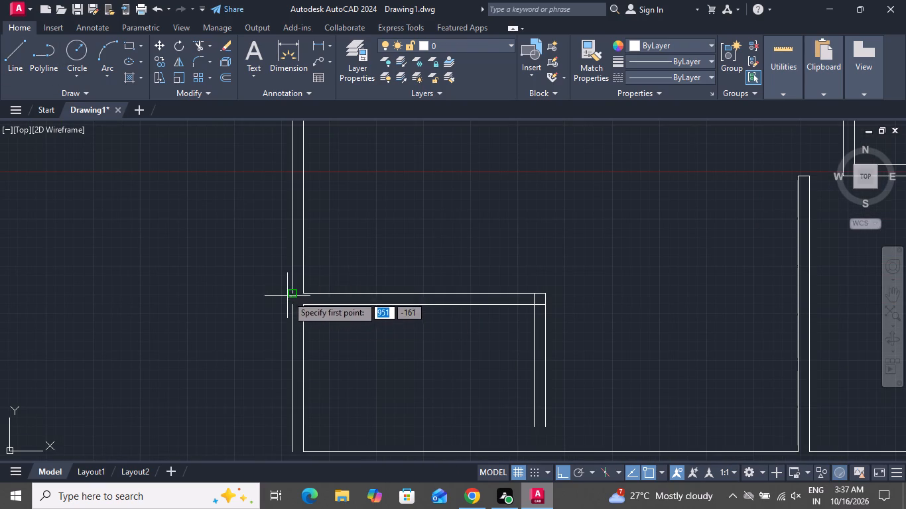
left_click(289, 294)
left_click(289, 306)
scroll(289, 306, "up", 1)
right_click(289, 306)
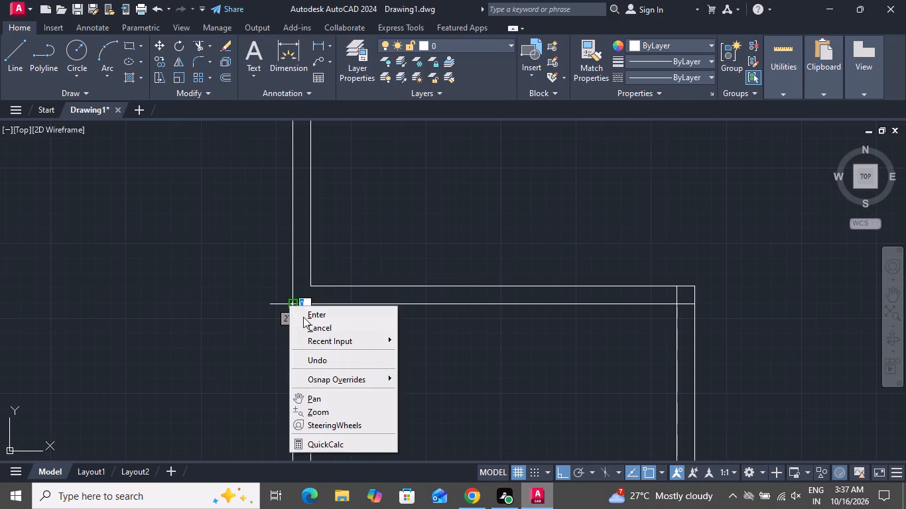
left_click(304, 317)
Fillet the outer left and outer bottom wall lines into a sharp corner at the plan's lower left.
scroll(332, 245, "down", 3)
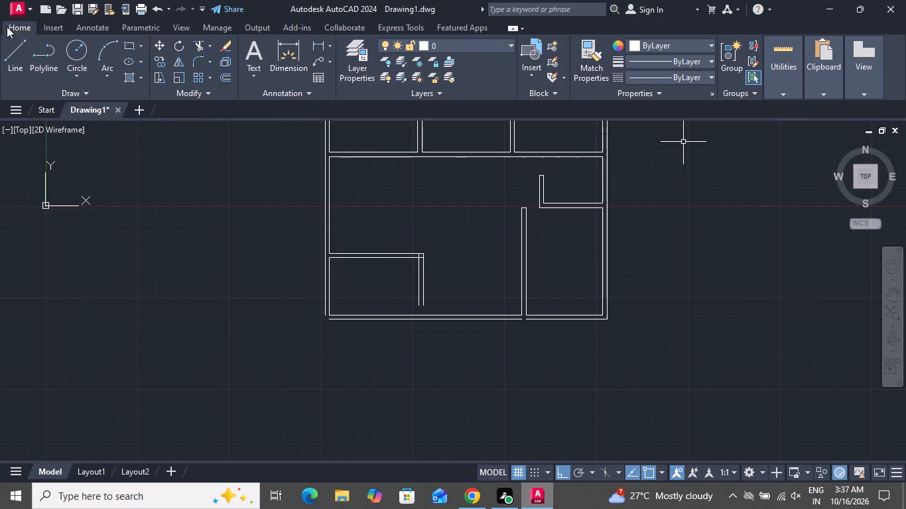
left_click(195, 57)
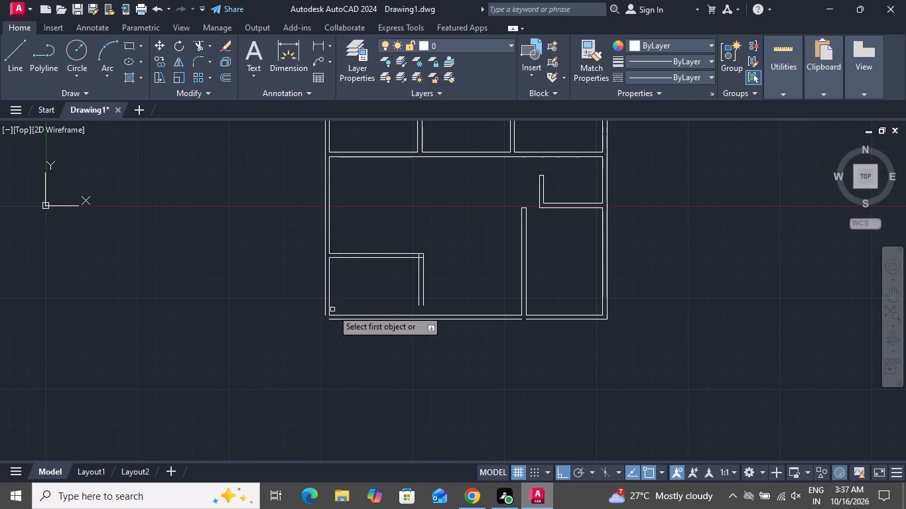
scroll(333, 310, "up", 3)
left_click(291, 326)
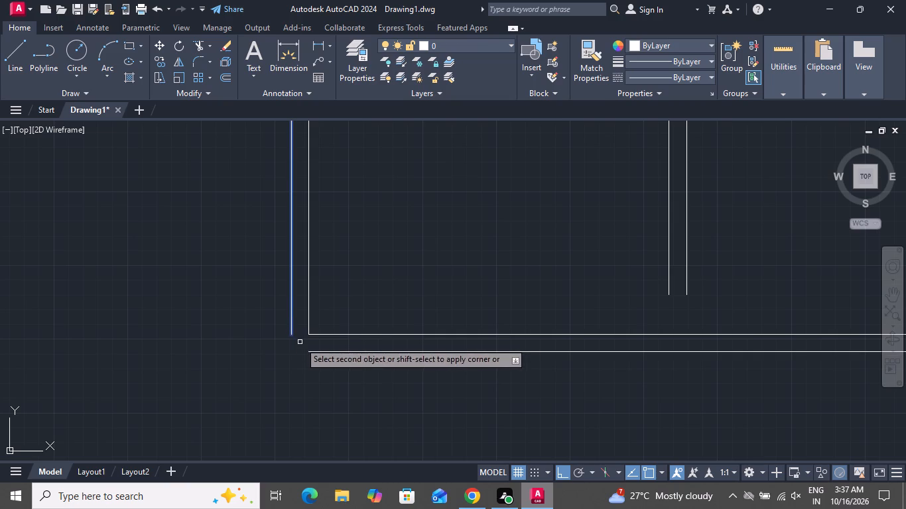
left_click(316, 351)
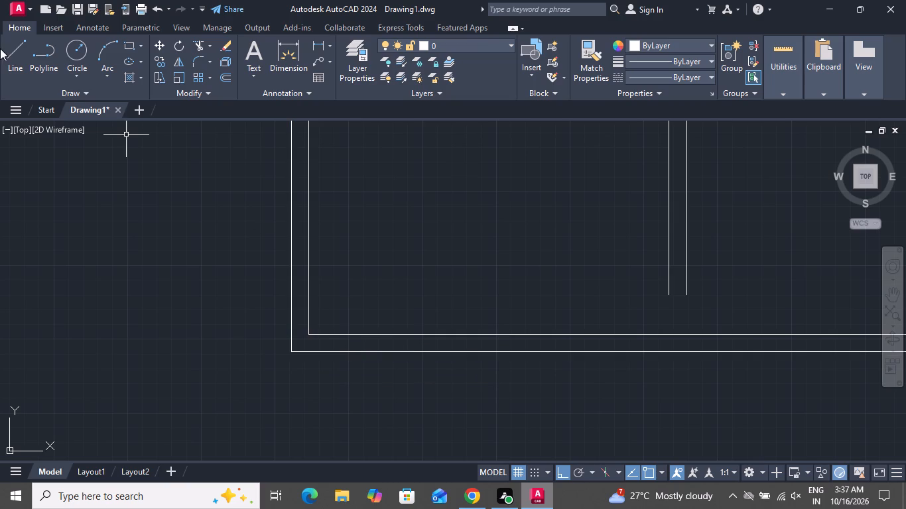
Fillet the top-left room's outer top and outer left wall lines into a sharp corner.
left_click(196, 56)
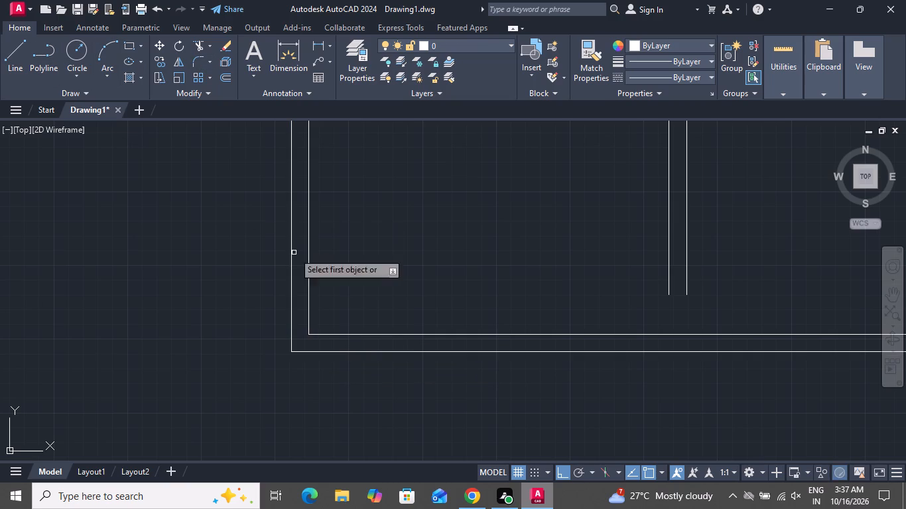
scroll(288, 311, "up", 1)
scroll(288, 311, "down", 4)
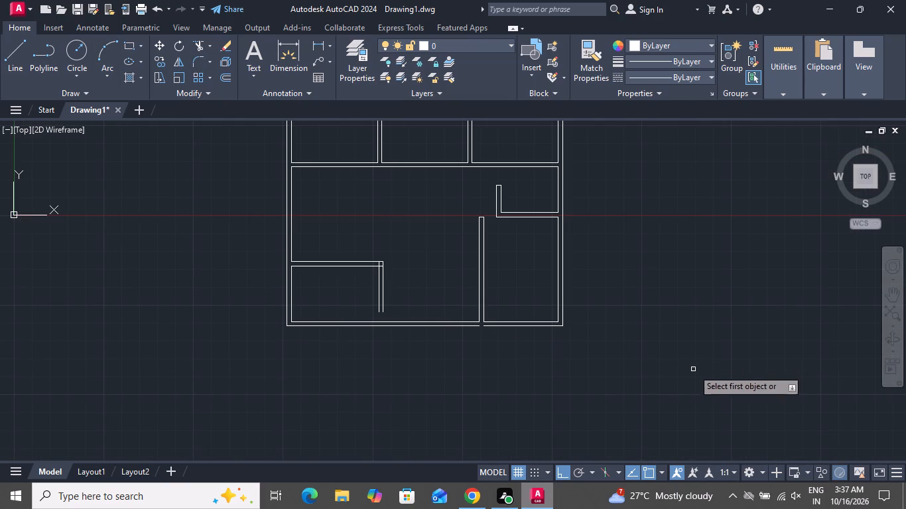
scroll(671, 382, "down", 1)
scroll(446, 173, "up", 1)
scroll(446, 173, "down", 1)
scroll(425, 184, "up", 3)
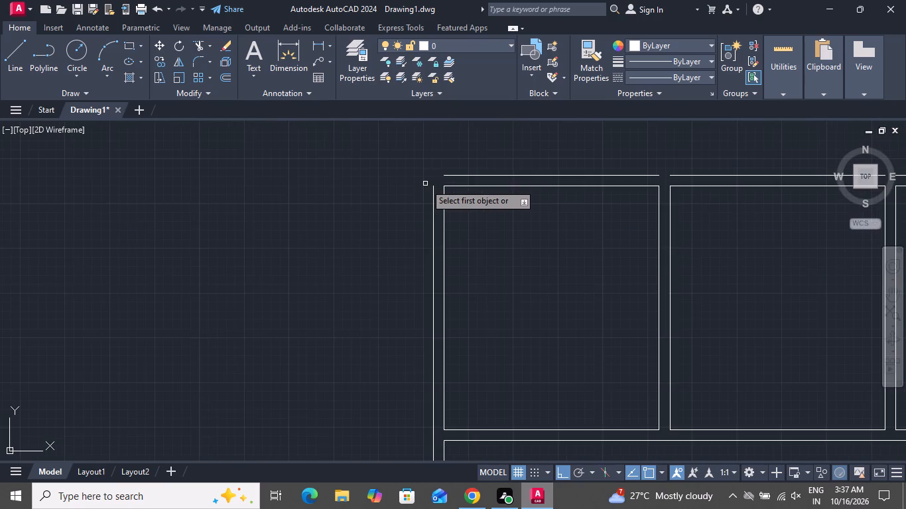
scroll(441, 180, "up", 2)
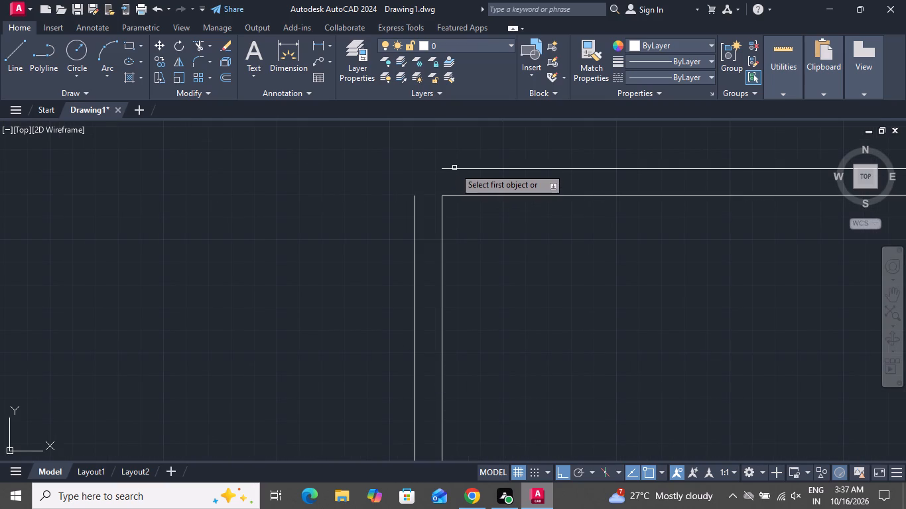
left_click(454, 168)
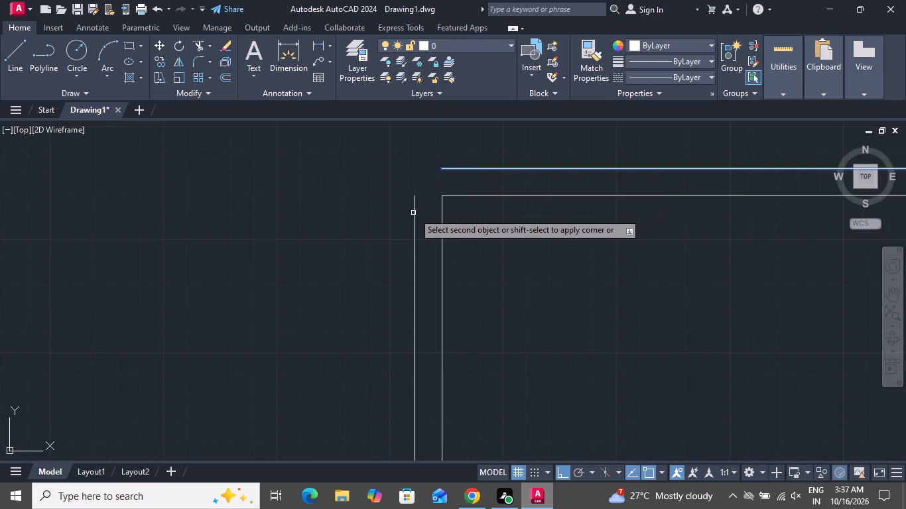
left_click(414, 213)
Fillet the top-right room's outer top and outer right wall lines into a sharp corner.
left_click(199, 64)
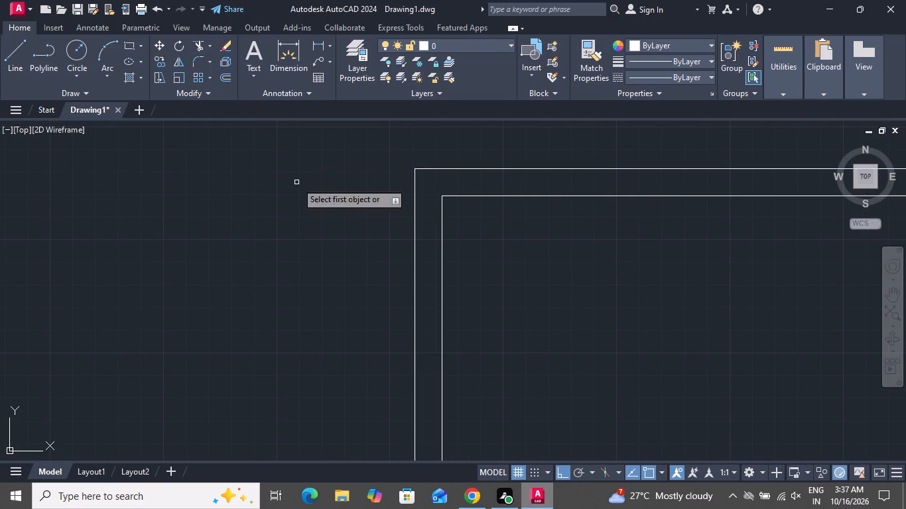
scroll(300, 226, "down", 3)
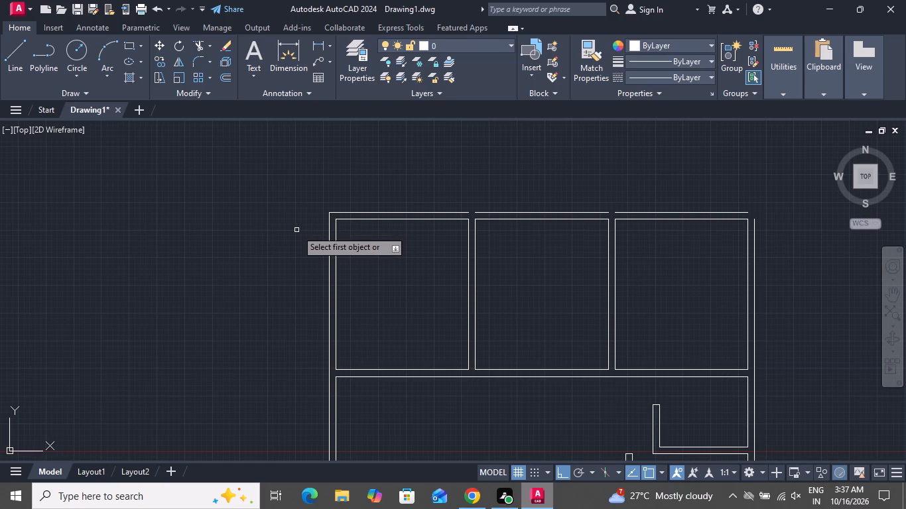
scroll(494, 235, "down", 2)
scroll(596, 241, "up", 3)
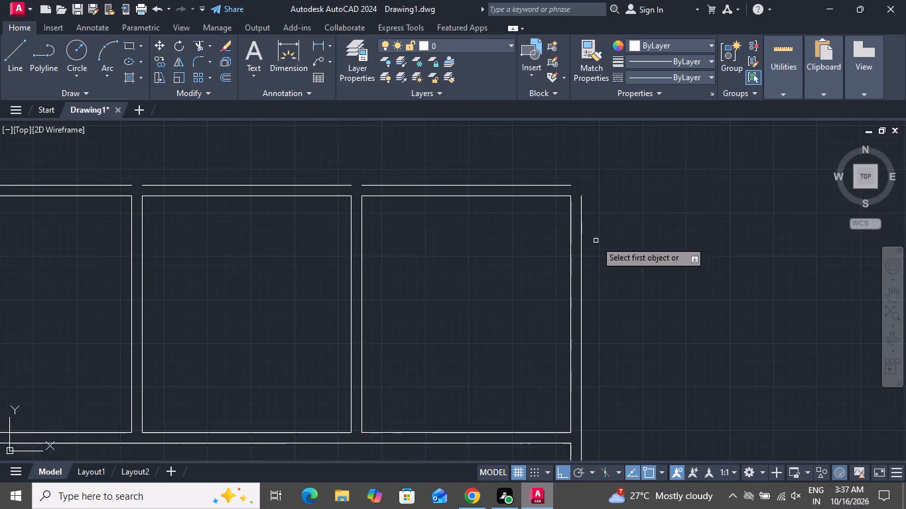
scroll(570, 188, "up", 3)
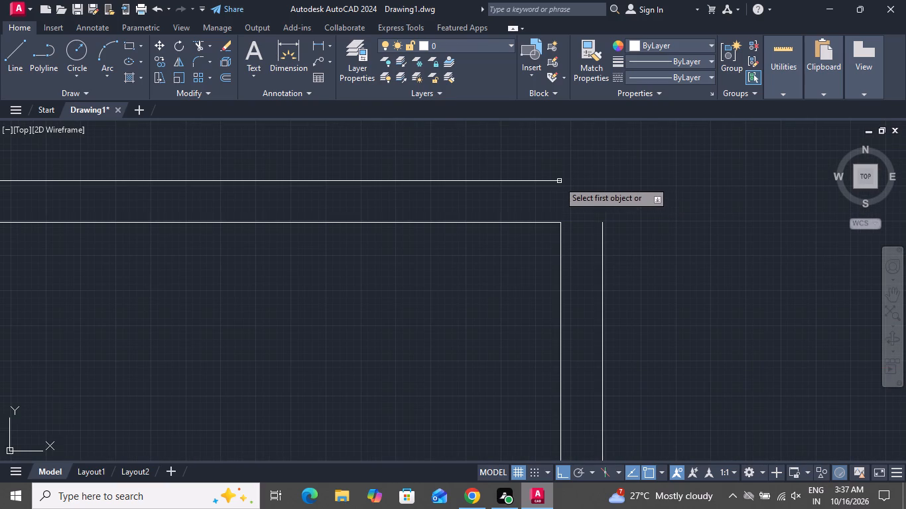
left_click(558, 181)
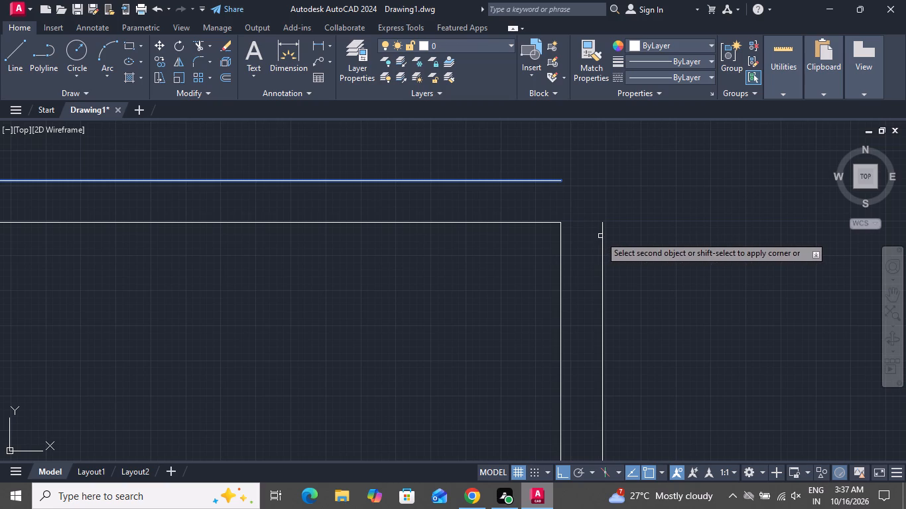
left_click(602, 235)
scroll(539, 250, "up", 1)
scroll(543, 251, "down", 4)
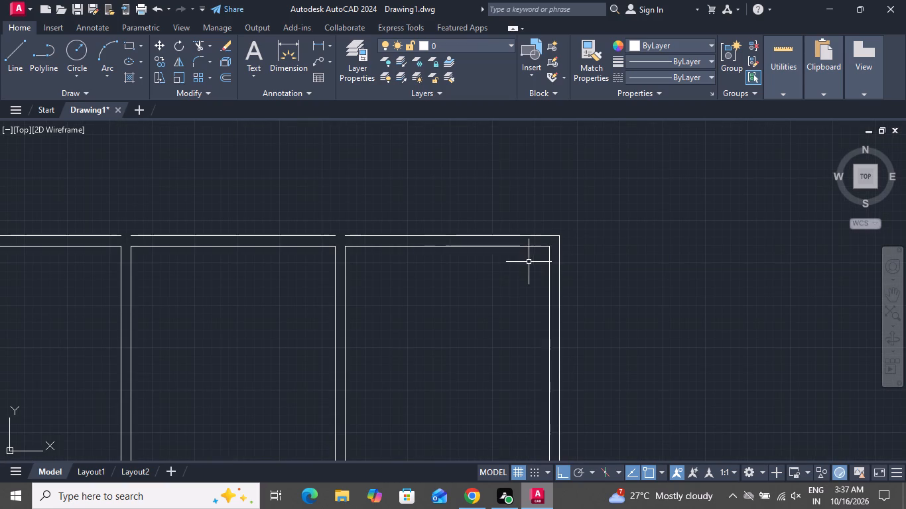
Extend the top-right room's outer top wall line leftward across the gaps above the room partitions.
type("EX")
key("space")
key("space")
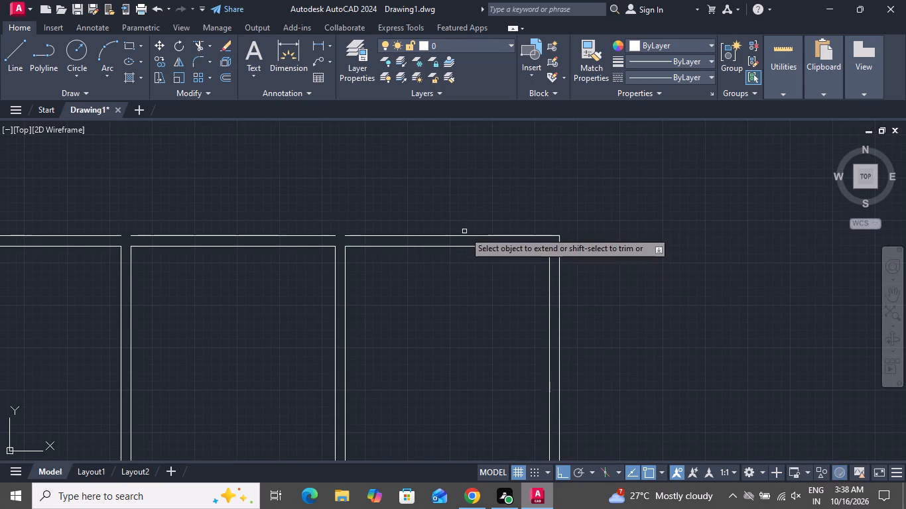
scroll(460, 237, "down", 3)
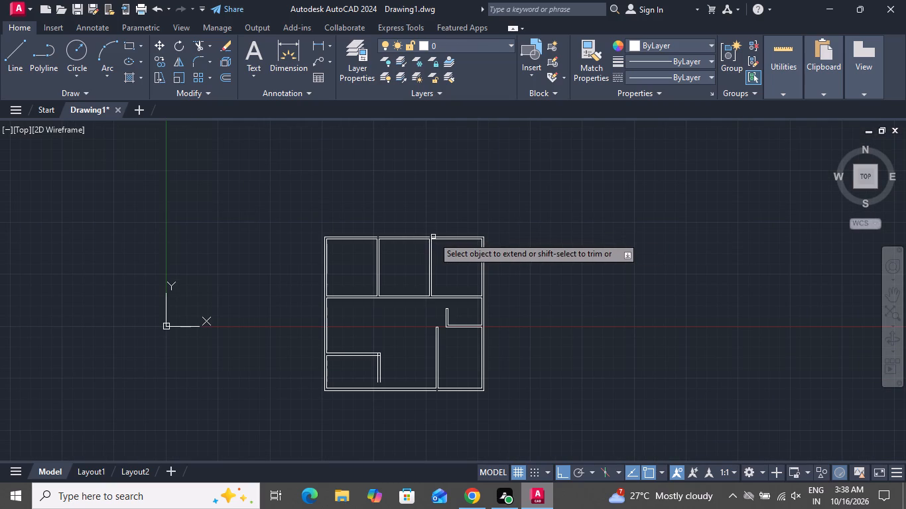
left_click(433, 237)
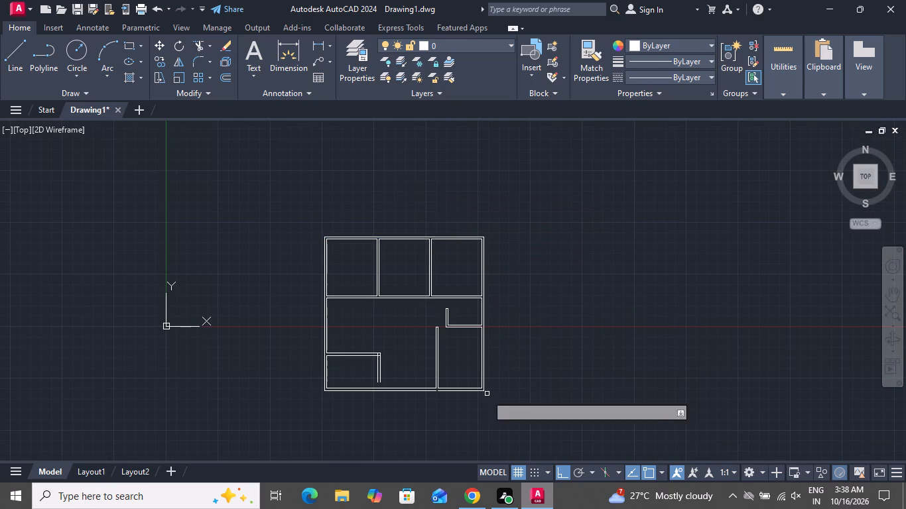
Extend the outer bottom wall line across the gap below the bottom-right room's partition.
left_click(440, 390)
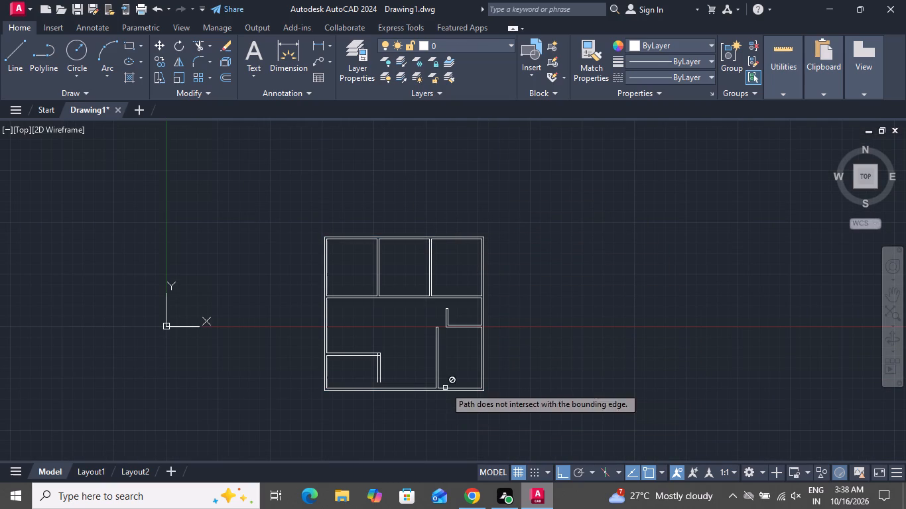
right_click(502, 313)
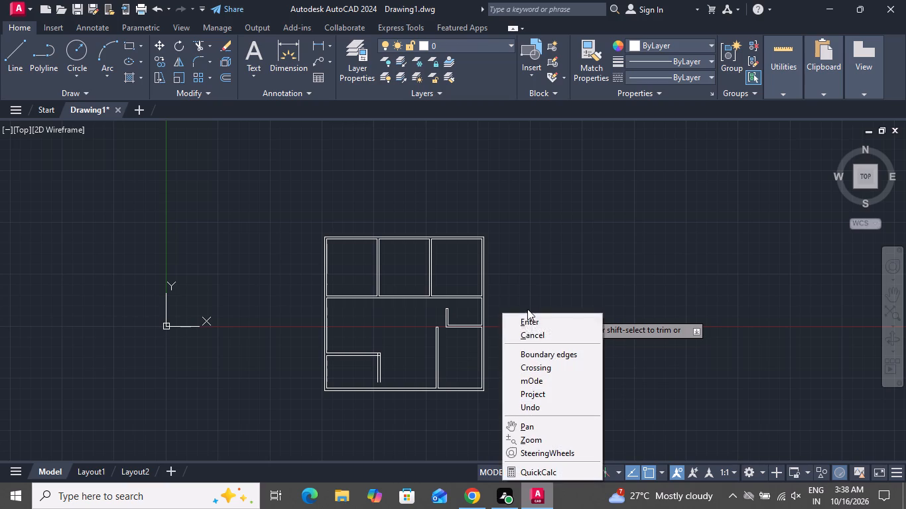
left_click(529, 338)
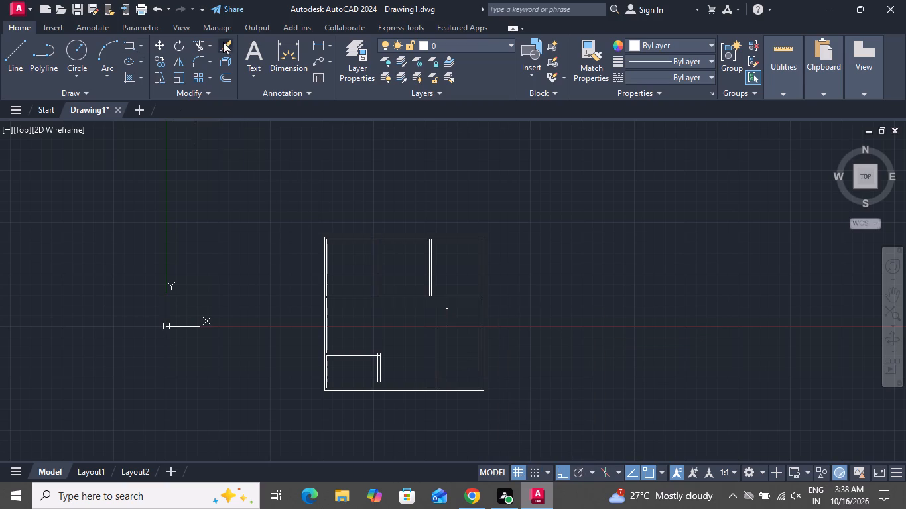
Trim the overlapping wall line ends at the bottom-left room's upper right corner into a clean double-wall corner.
left_click(198, 44)
scroll(424, 367, "up", 2)
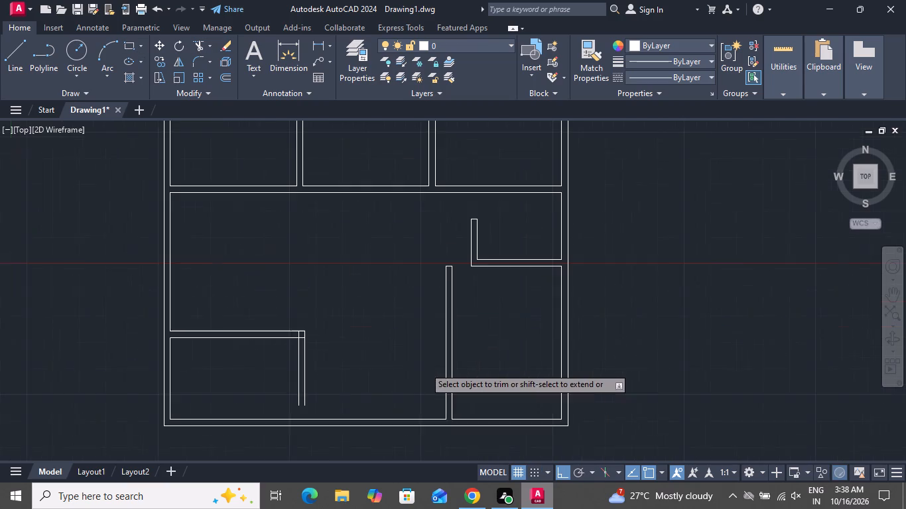
scroll(295, 341, "up", 3)
left_click(289, 312)
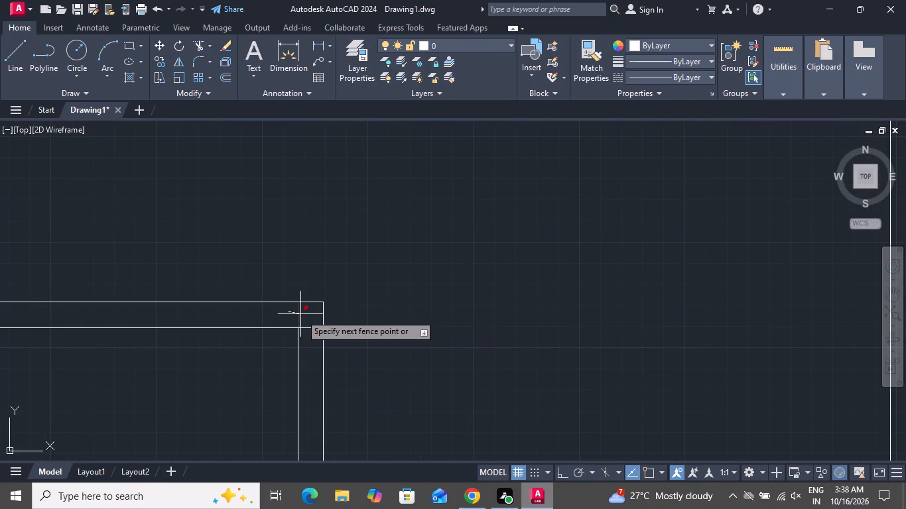
left_click(300, 314)
left_click(314, 315)
left_click(314, 345)
right_click(404, 278)
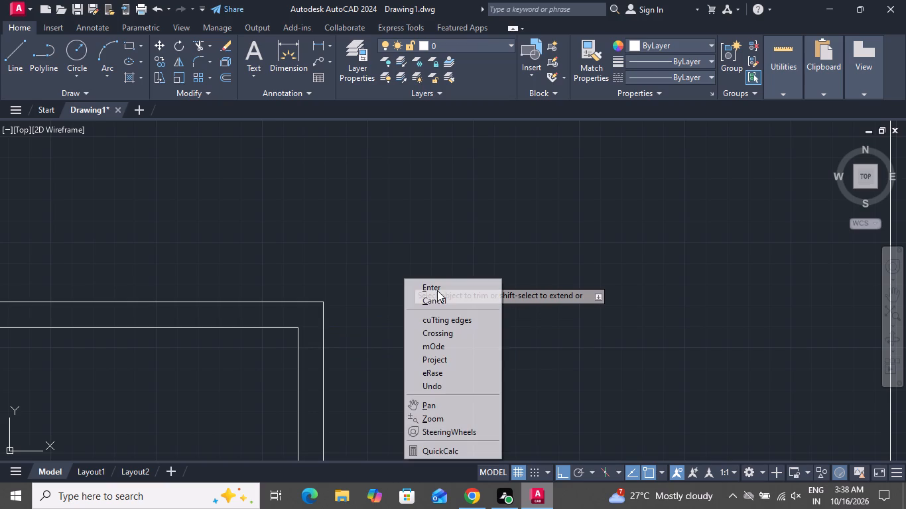
left_click(439, 300)
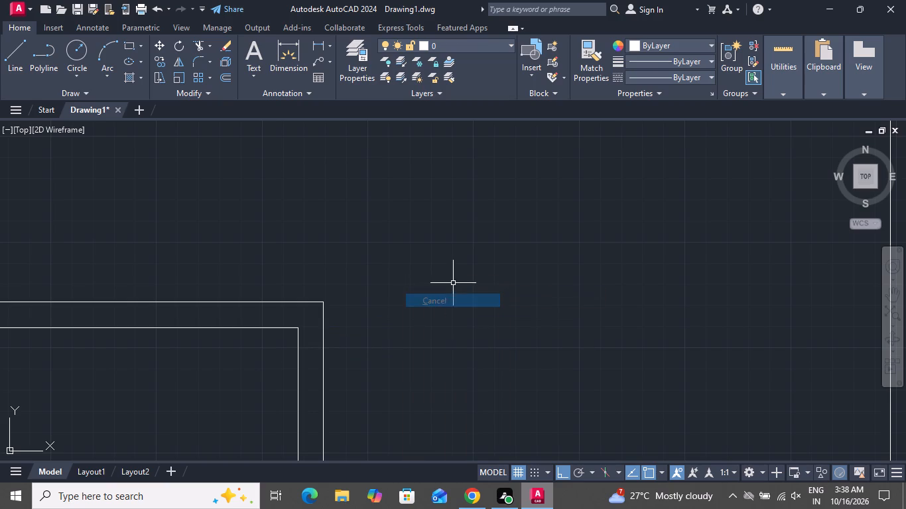
Draw a 15-unit line across the short vertical double wall at the right side of the bottom-left room.
scroll(454, 283, "down", 2)
left_click(15, 54)
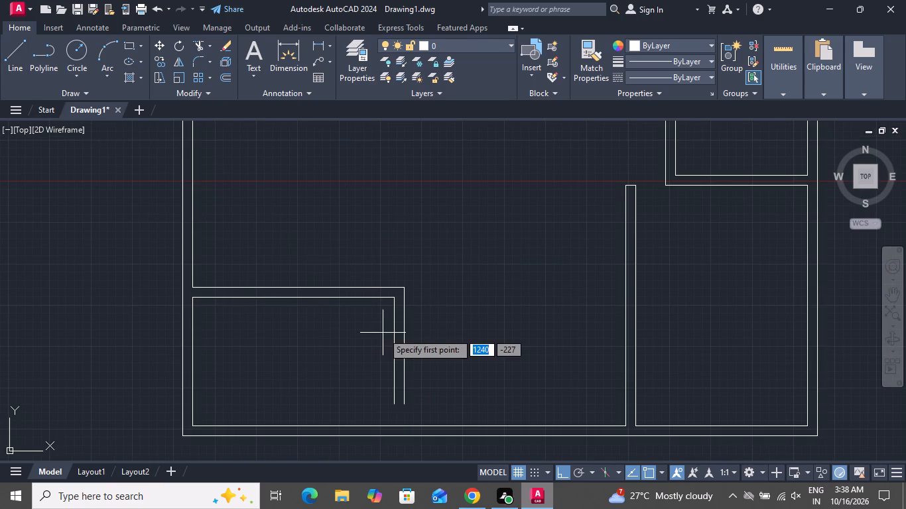
left_click(393, 339)
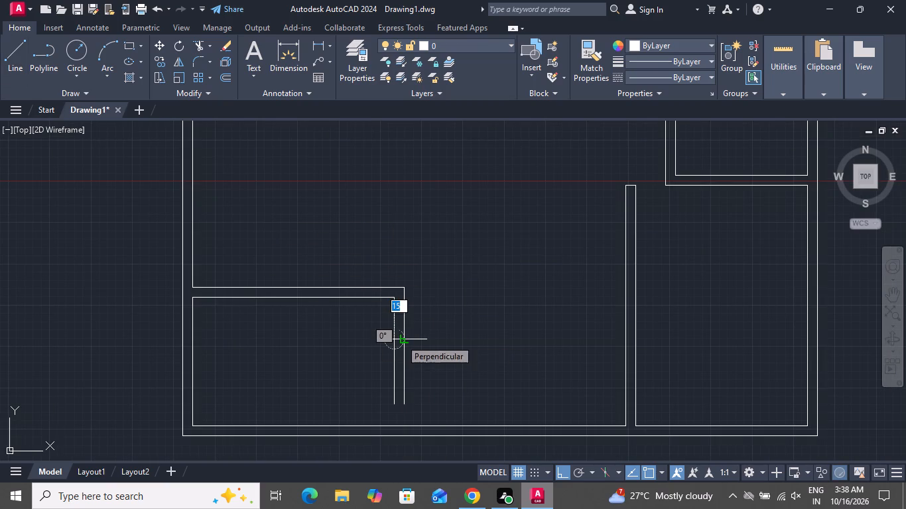
left_click(401, 339)
right_click(401, 339)
left_click(444, 216)
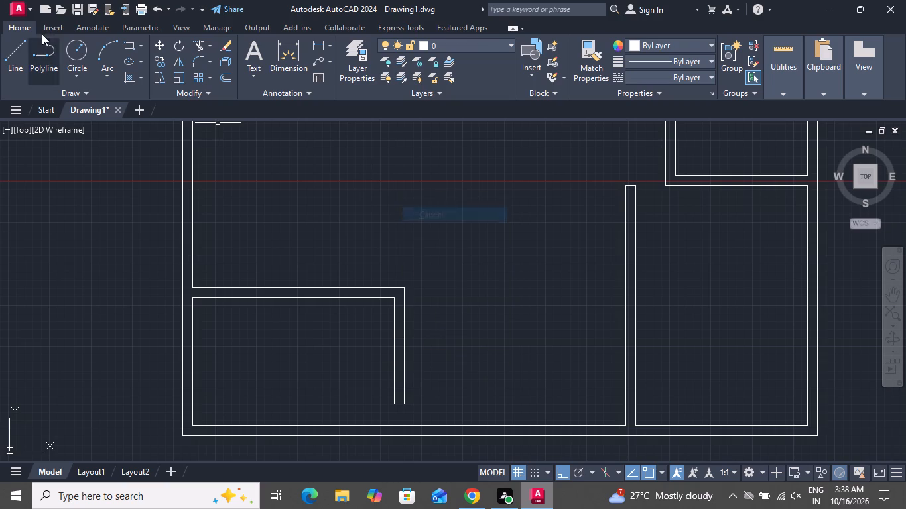
Trim both vertical wall lines of the bottom-left room's right wall below the new cross line.
left_click(194, 48)
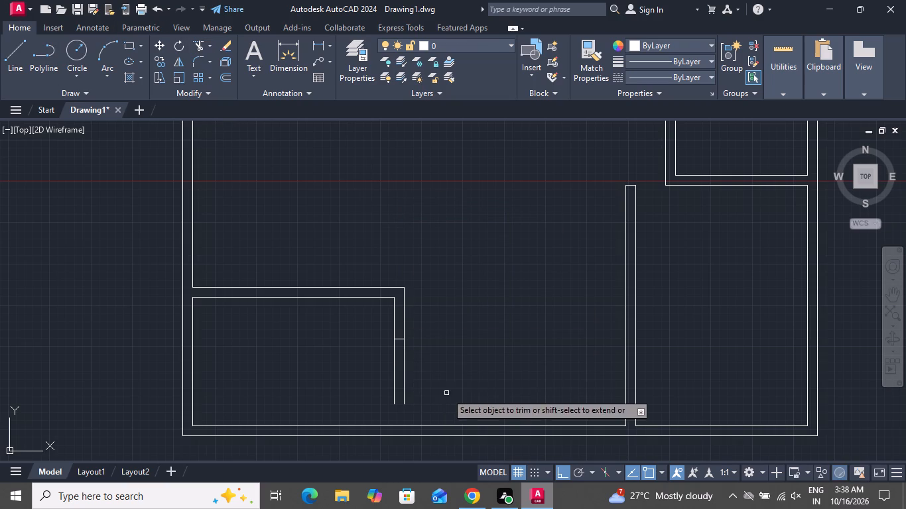
left_click(446, 393)
left_click(354, 372)
right_click(450, 319)
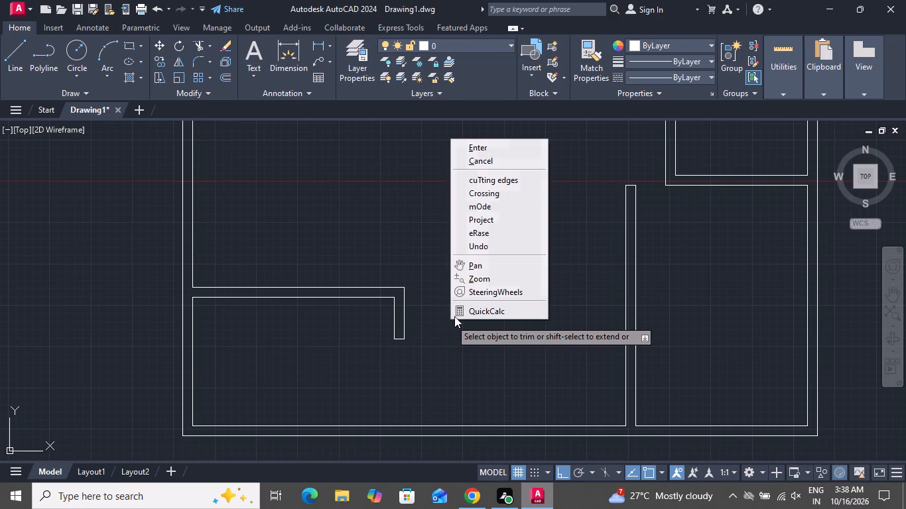
left_click(493, 160)
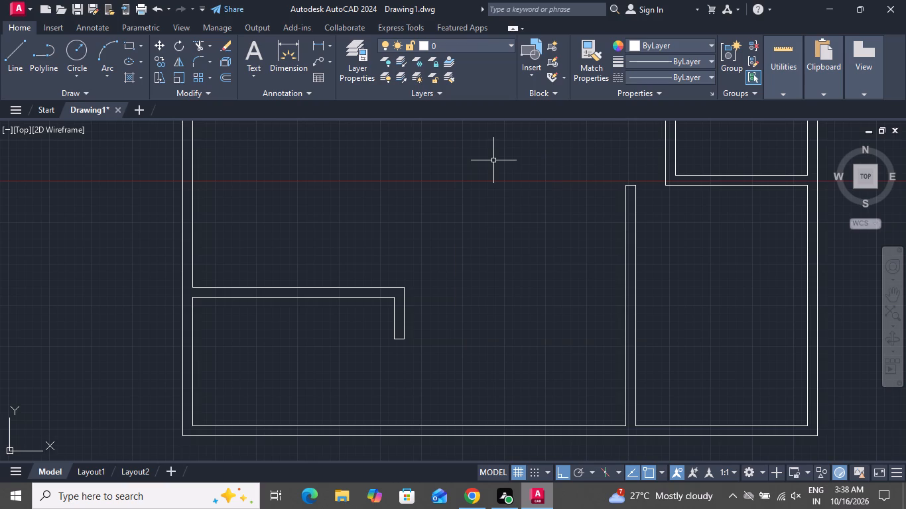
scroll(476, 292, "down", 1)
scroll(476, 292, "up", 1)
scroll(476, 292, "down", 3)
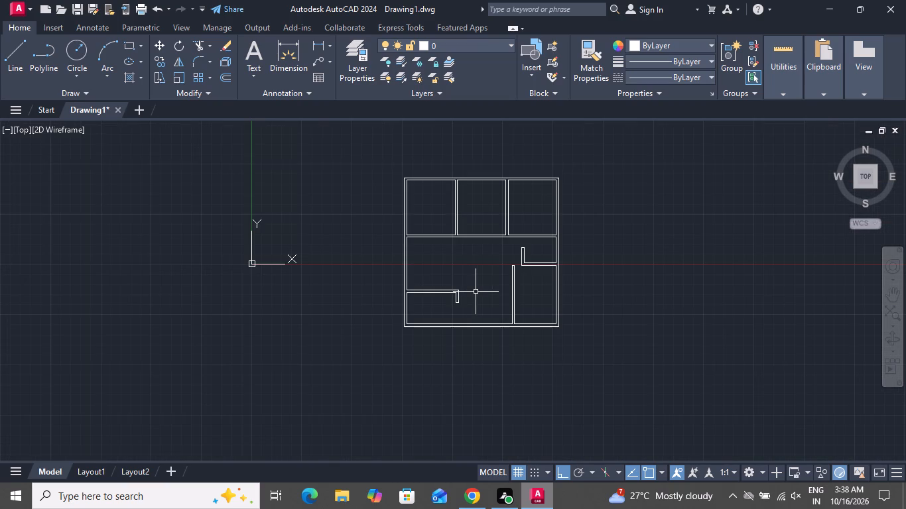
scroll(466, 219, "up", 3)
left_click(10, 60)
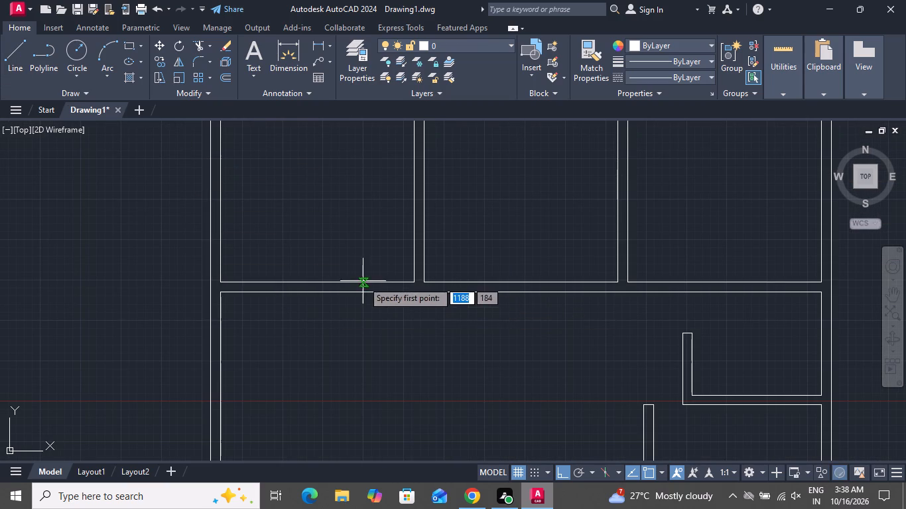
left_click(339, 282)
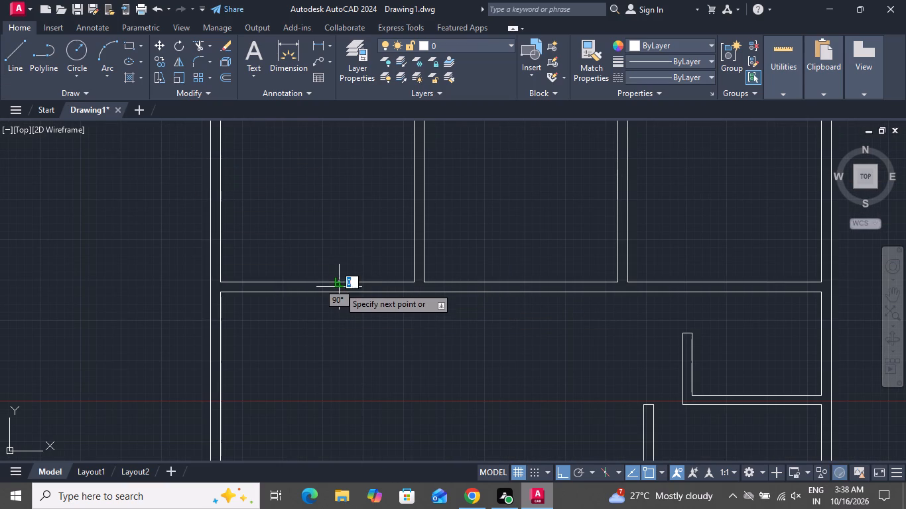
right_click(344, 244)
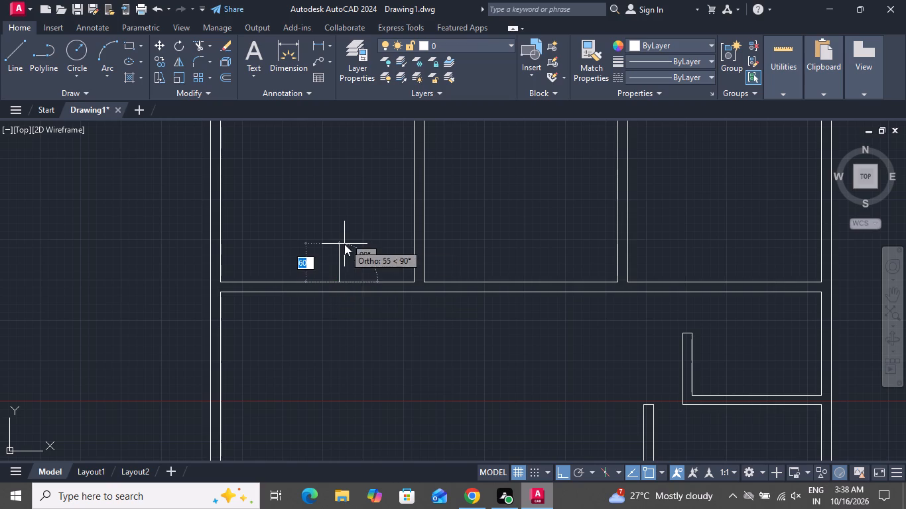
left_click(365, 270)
Draw two lines across the top-left room's 15-unit bottom wall, one at its lower right corner and one a door's width further left.
left_click(11, 55)
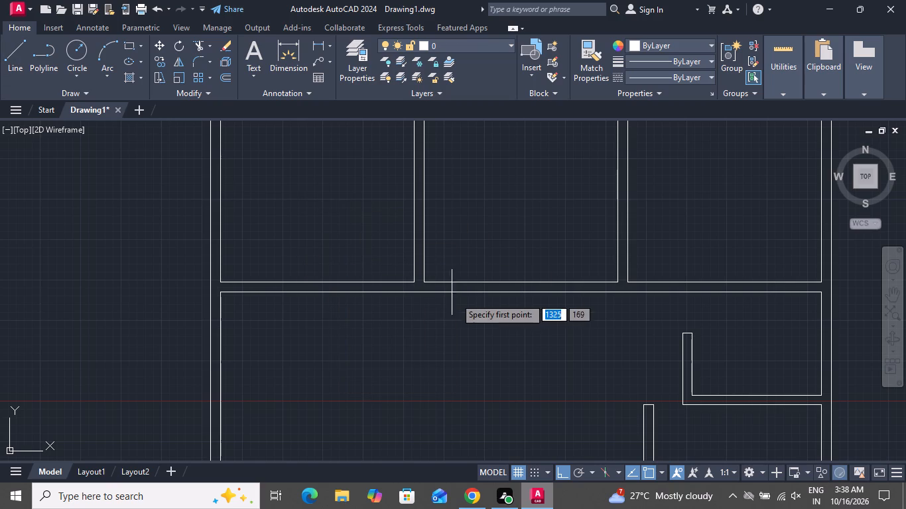
left_click(413, 284)
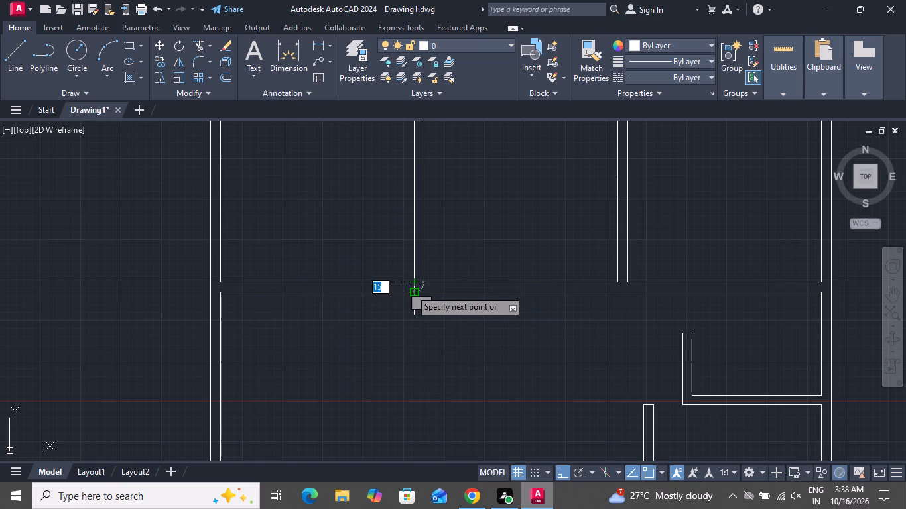
left_click(411, 290)
right_click(411, 290)
left_click(441, 306)
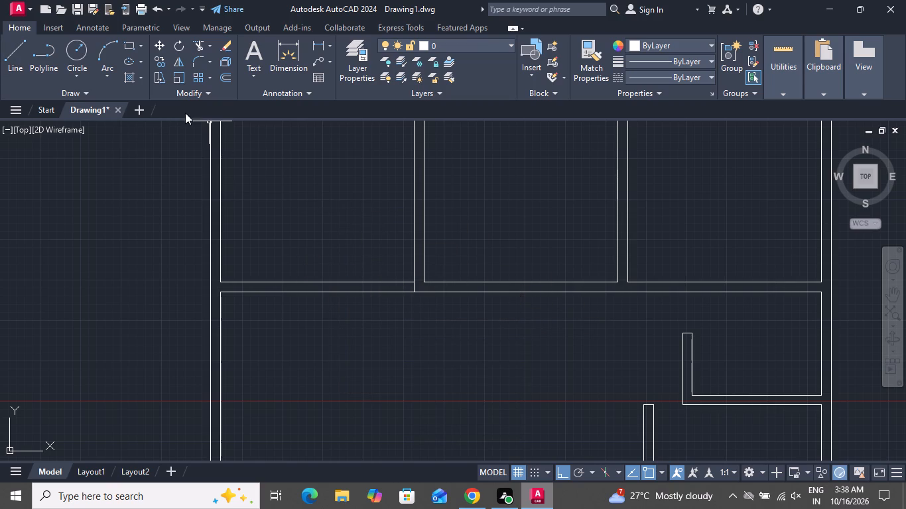
left_click(27, 54)
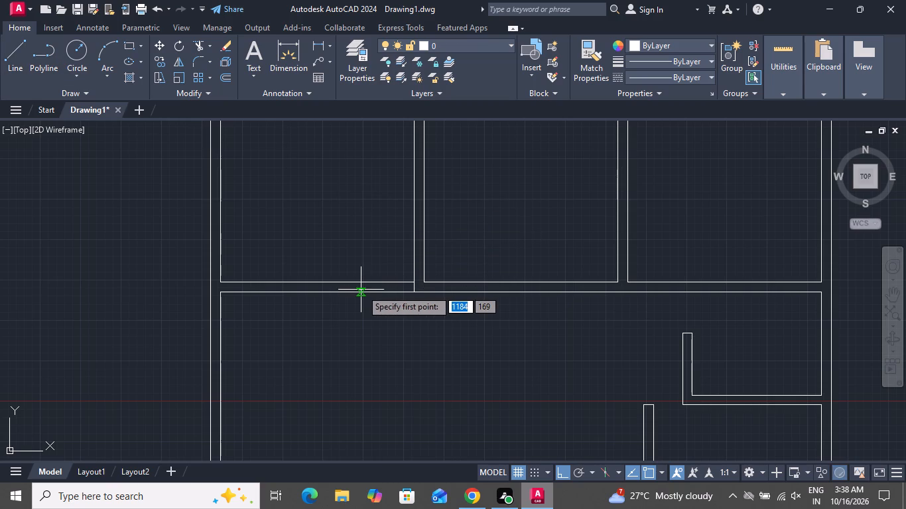
left_click(367, 282)
left_click(362, 296)
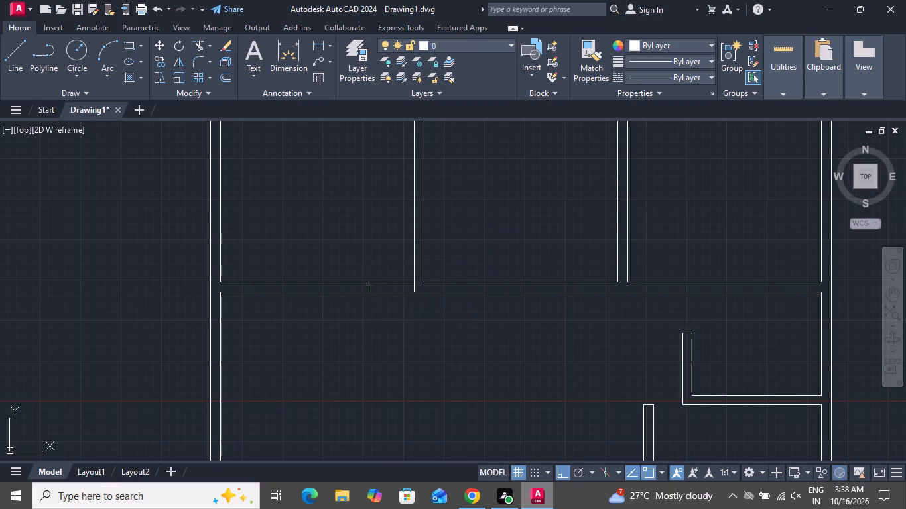
right_click(362, 296)
left_click(406, 314)
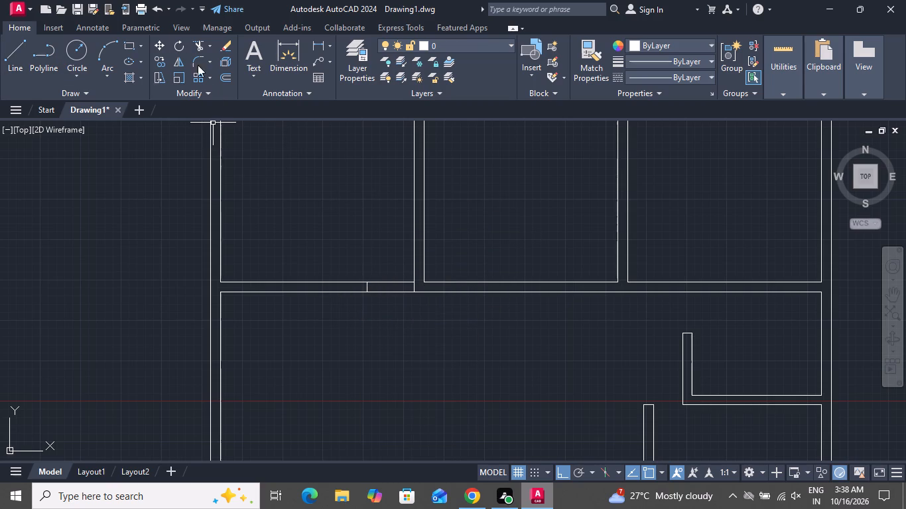
Trim the top-left room's bottom wall lines between the two cross lines to form a door opening.
left_click(193, 48)
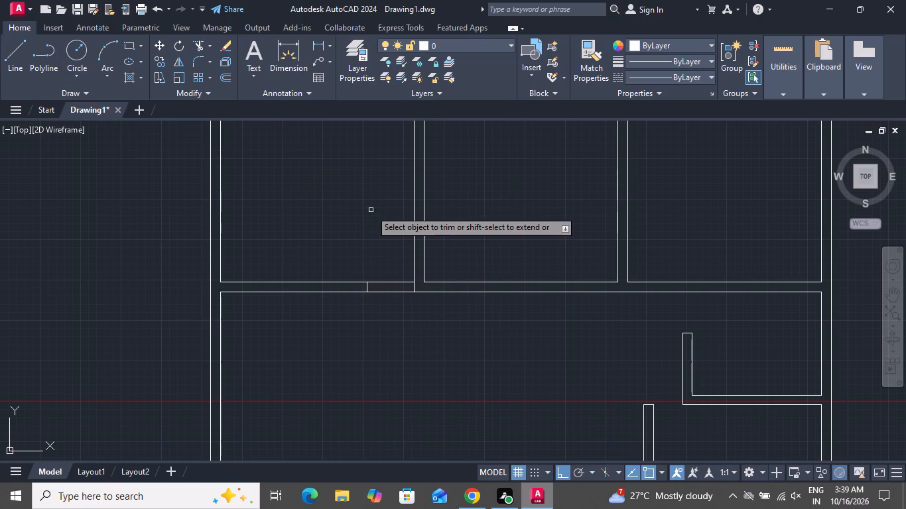
left_click(371, 210)
left_click(438, 408)
right_click(417, 398)
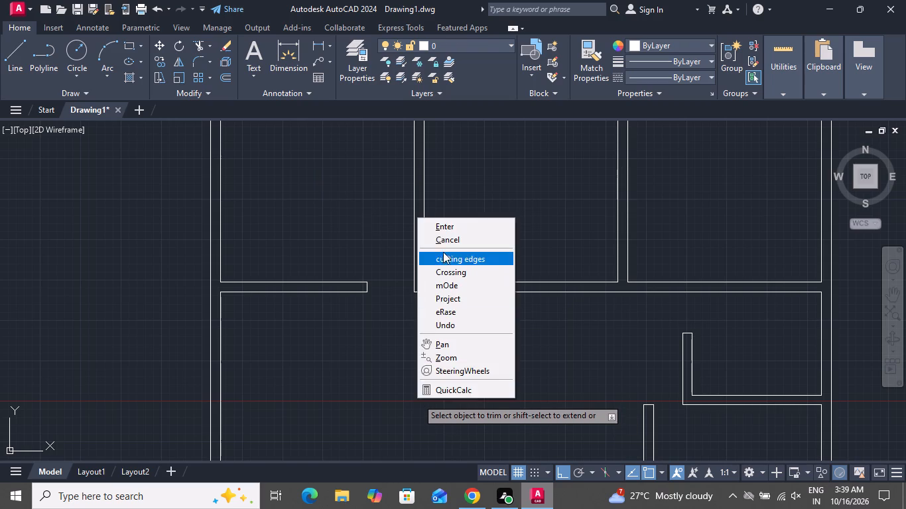
left_click(444, 241)
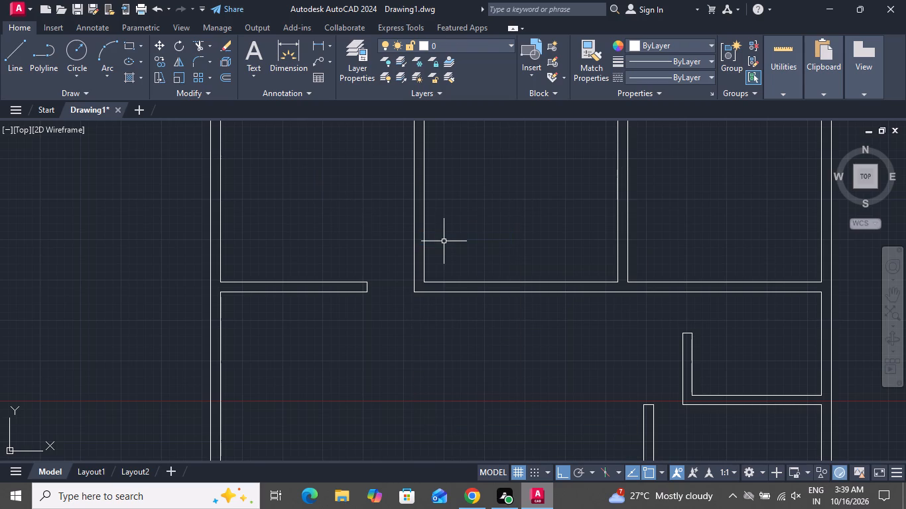
Draw 15-unit lines across the top-middle room's bottom wall at its lower left and lower right corners.
left_click(17, 49)
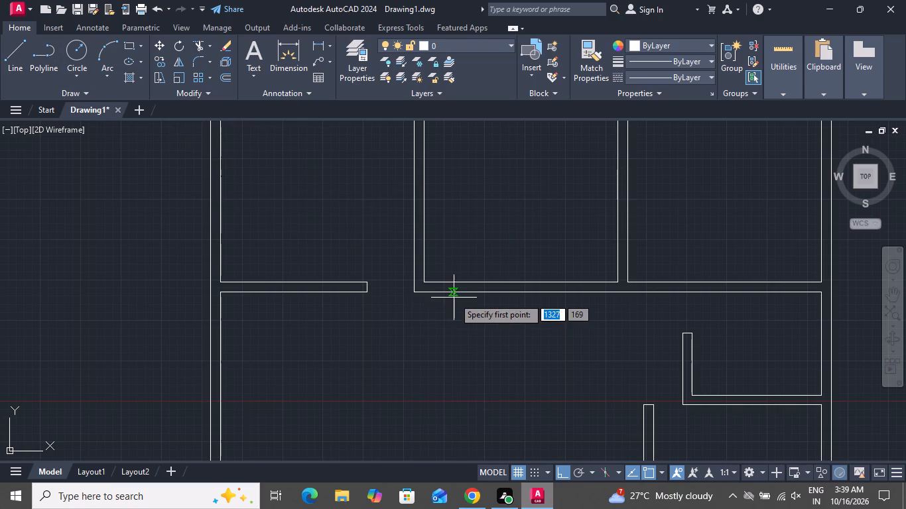
scroll(436, 298, "up", 2)
left_click(397, 260)
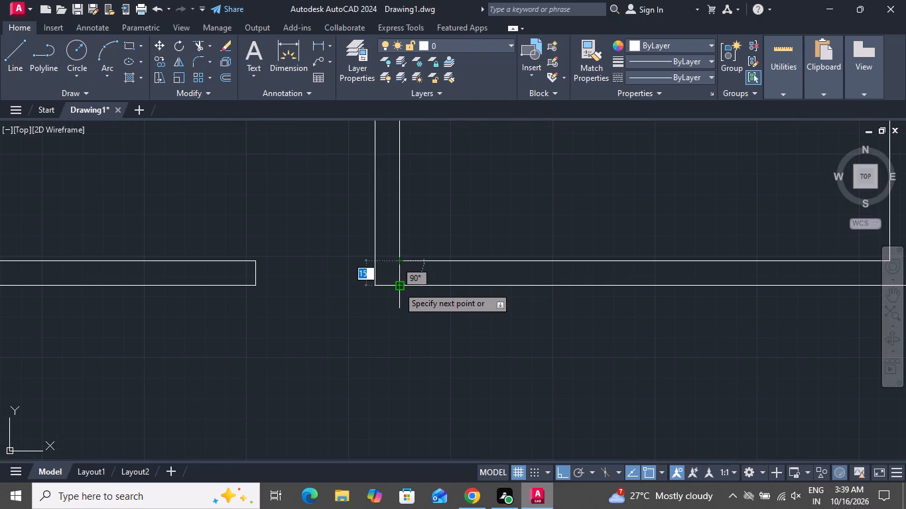
left_click(398, 286)
right_click(398, 286)
left_click(446, 311)
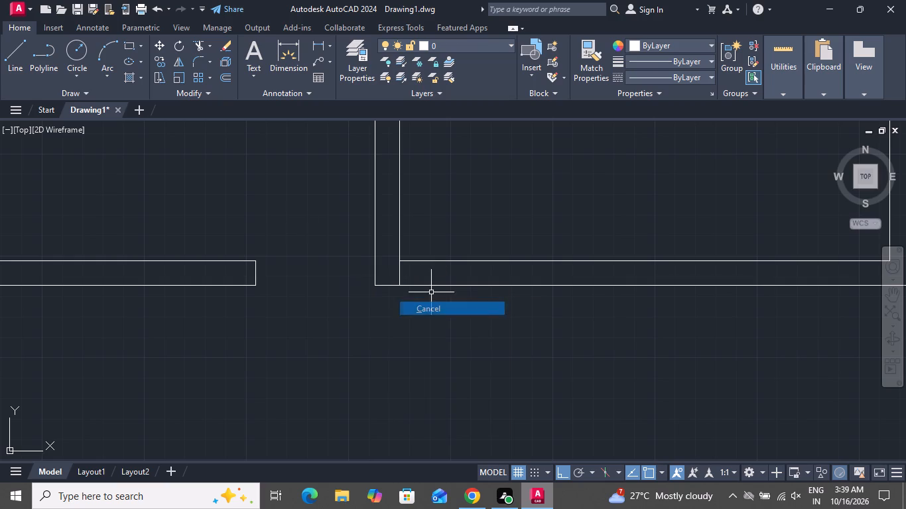
left_click(27, 68)
scroll(113, 221, "down", 2)
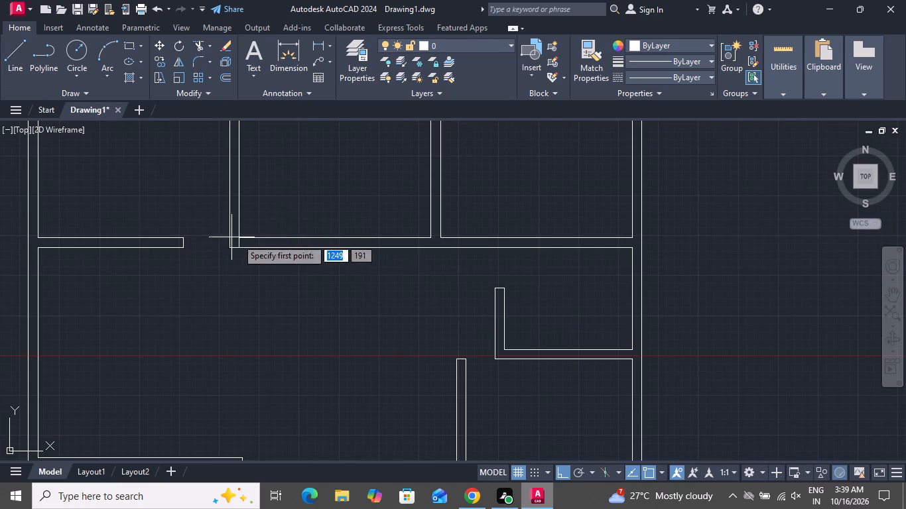
scroll(423, 233, "up", 2)
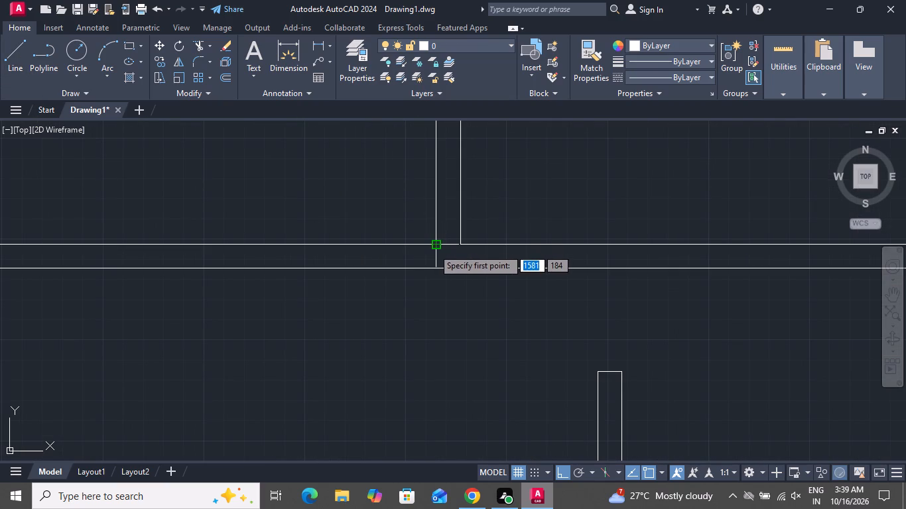
left_click(433, 245)
left_click(434, 268)
right_click(434, 268)
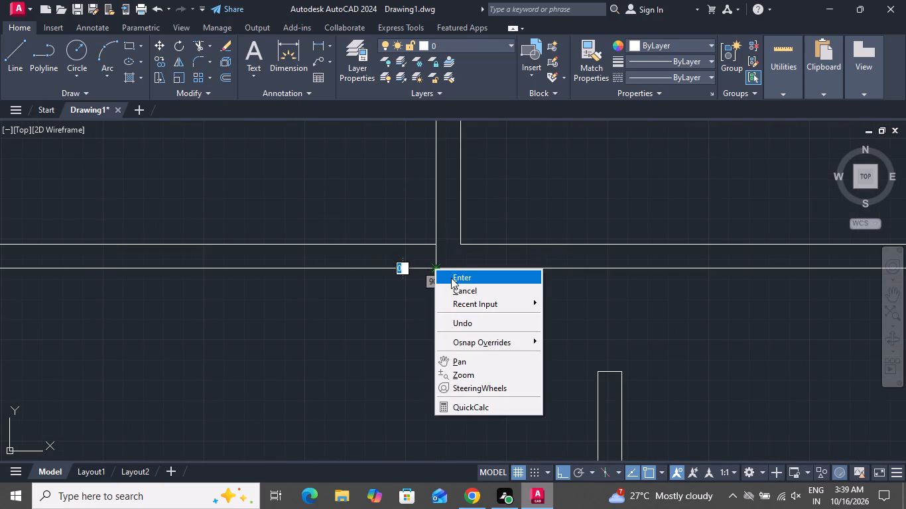
left_click(452, 287)
Trim both lines of the top-middle room's bottom wall between its lower left and lower right corner cross lines.
left_click(194, 44)
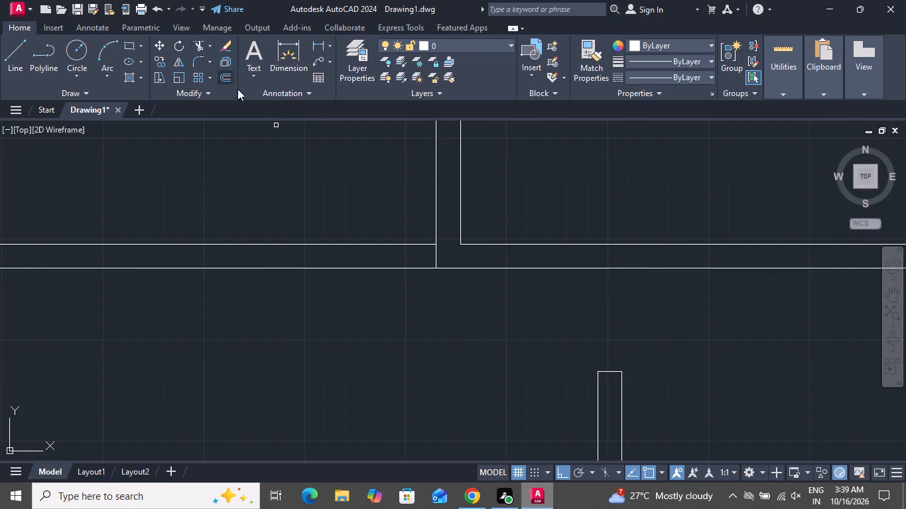
left_click(254, 154)
left_click(234, 351)
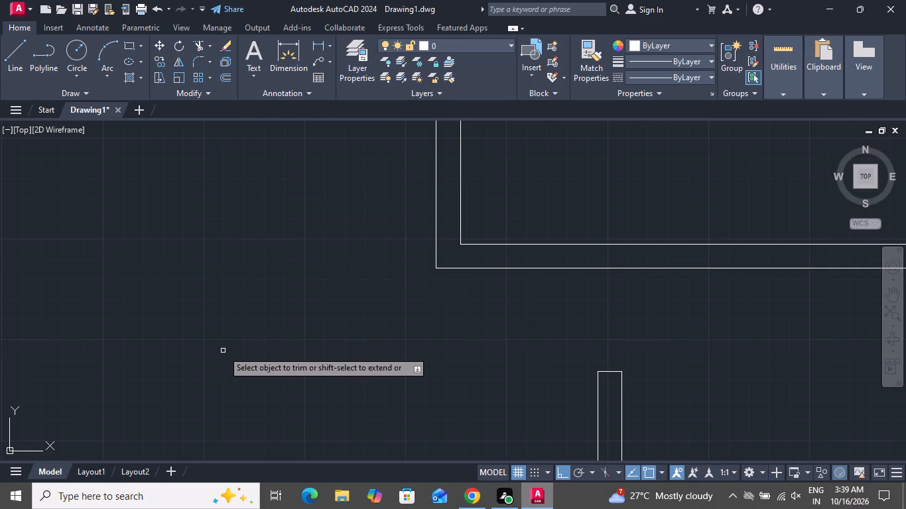
scroll(245, 337, "down", 2)
scroll(249, 335, "up", 1)
scroll(253, 335, "down", 2)
right_click_drag(263, 335, 257, 333)
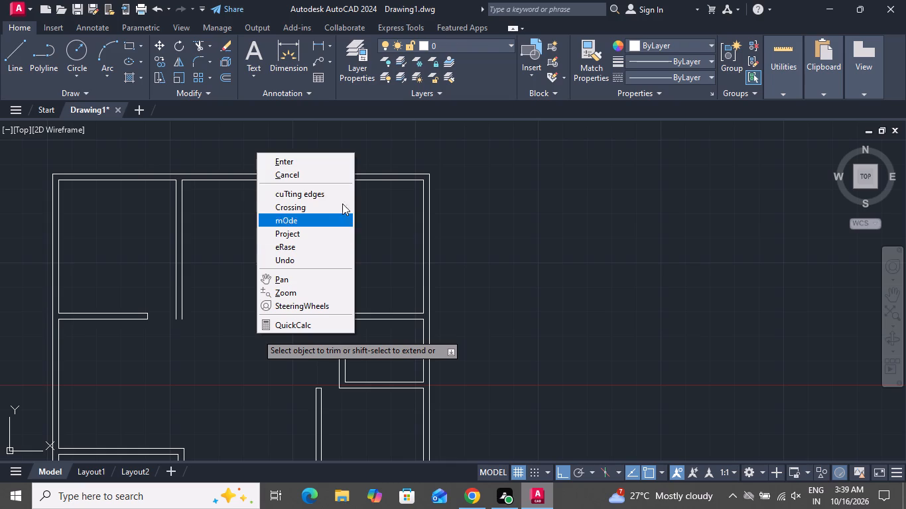
left_click(326, 167)
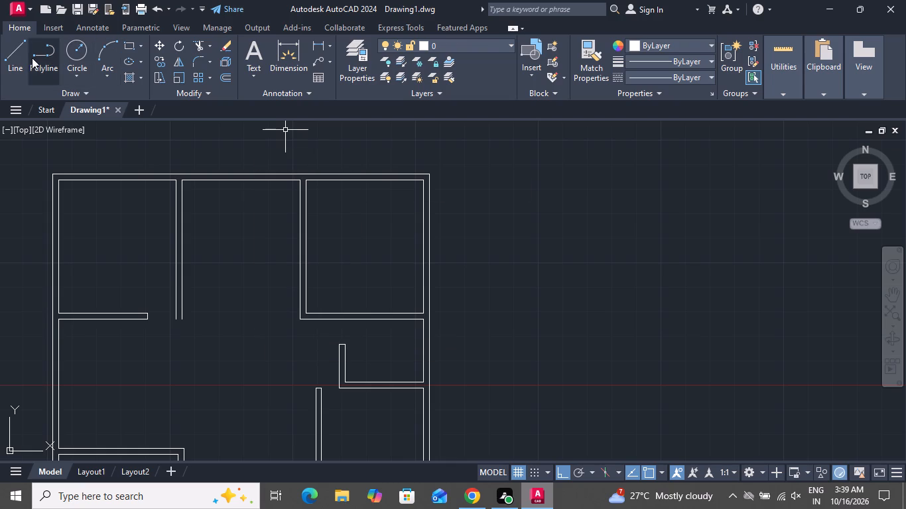
Draw a 15-unit line closing the lower end of the double wall between the top-left and top-middle rooms.
left_click(17, 57)
scroll(142, 323, "up", 2)
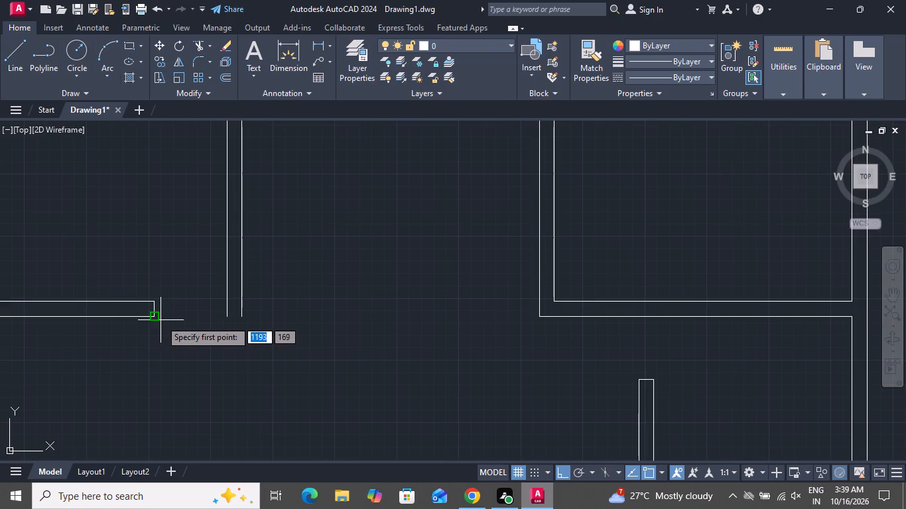
left_click(226, 321)
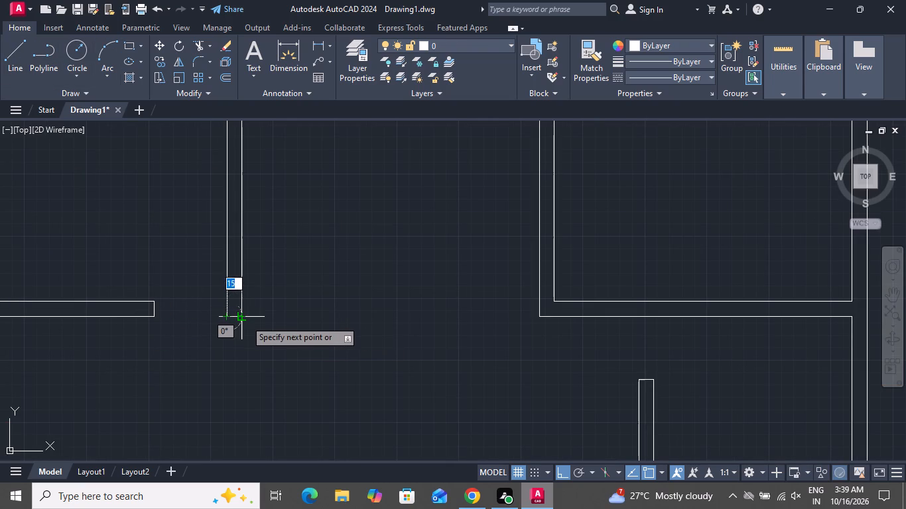
left_click(245, 320)
right_click(245, 320)
left_click(288, 350)
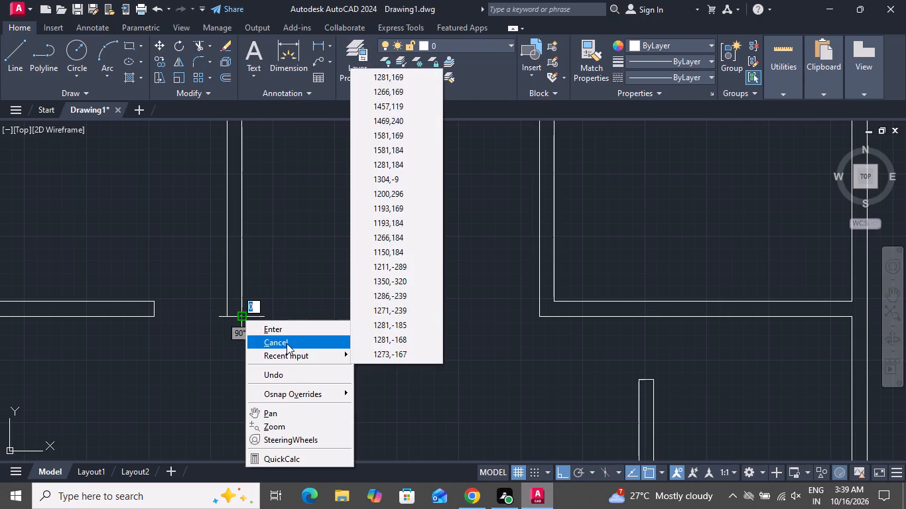
left_click(286, 342)
Draw a line across the bottom-right room's 15-unit left wall, a short distance below the wall's upper end.
scroll(291, 306, "down", 3)
scroll(362, 263, "down", 1)
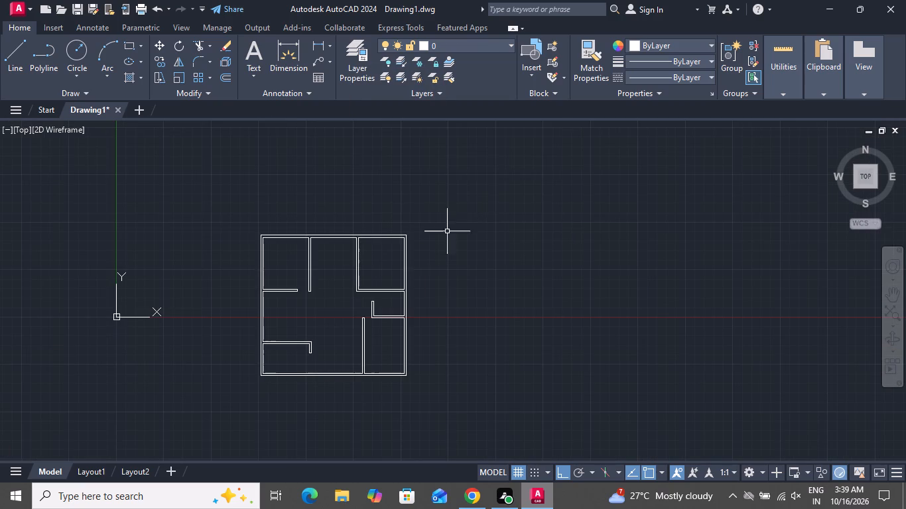
scroll(349, 337, "up", 2)
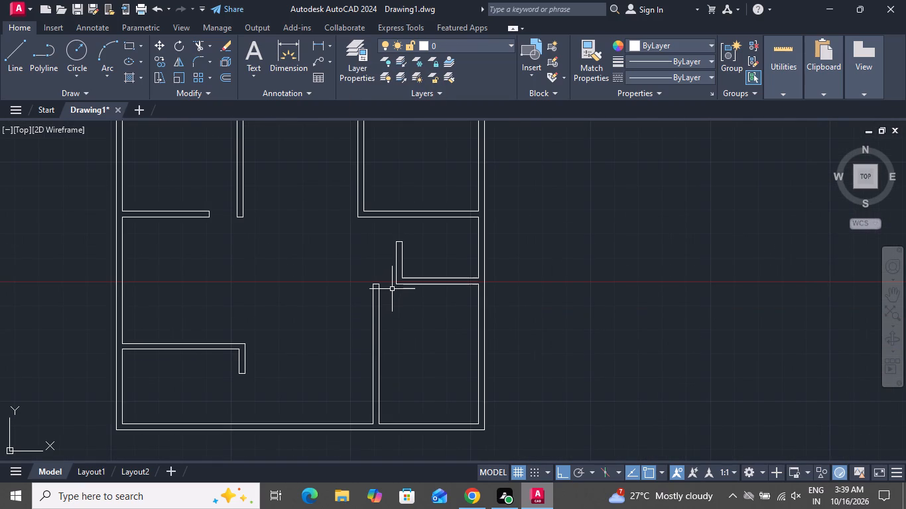
scroll(405, 302, "down", 1)
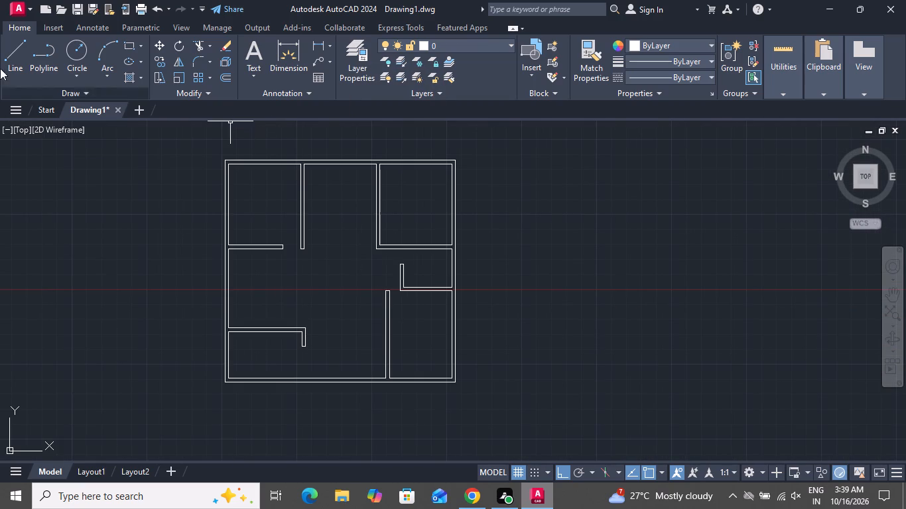
left_click(15, 46)
scroll(385, 316, "up", 2)
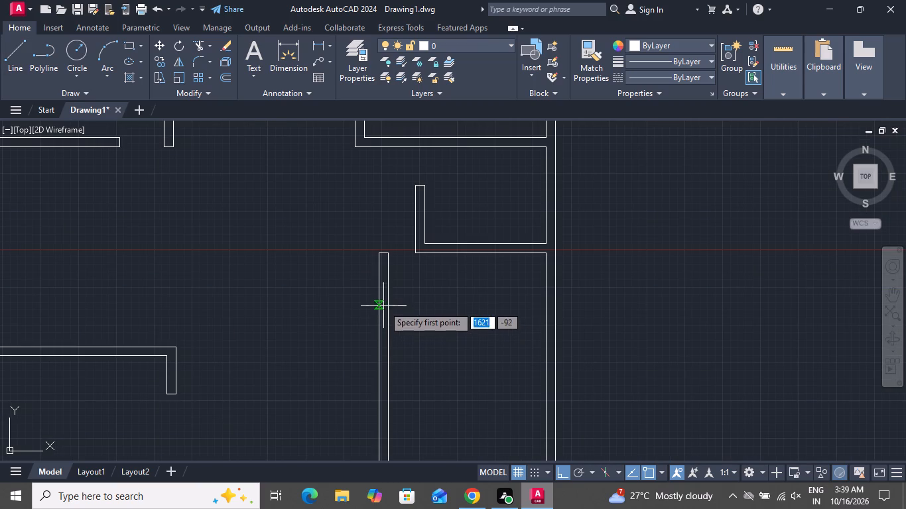
left_click(389, 290)
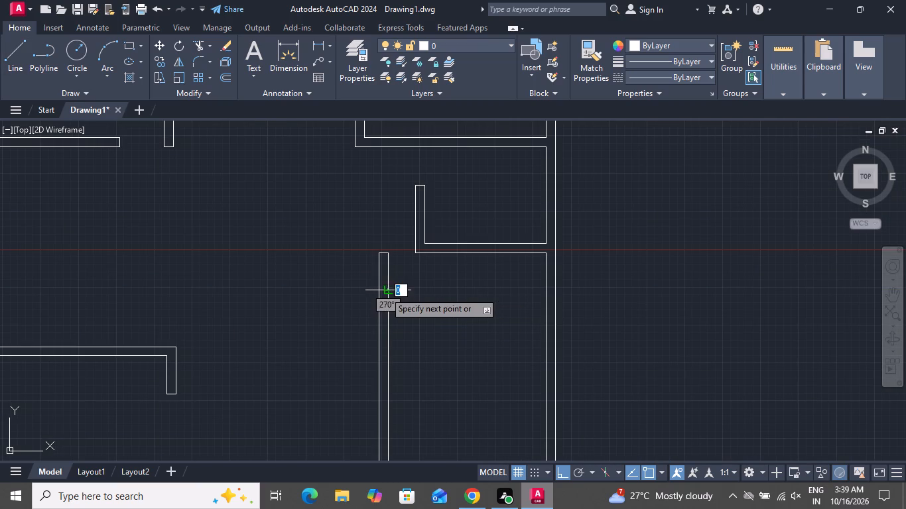
left_click(381, 292)
right_click(381, 292)
left_click(410, 315)
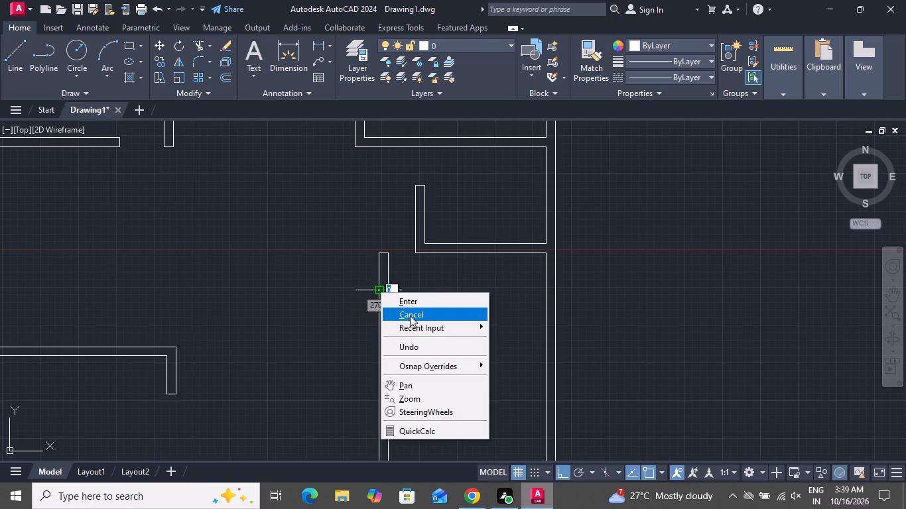
Trim both lines of the bottom-right room's left wall above the new cross line and remove the leftover end line.
left_click(201, 48)
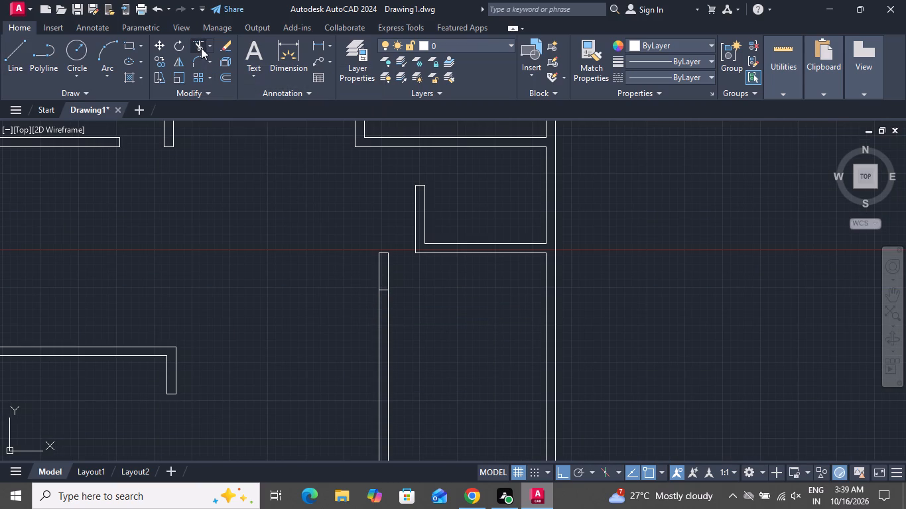
left_click(407, 269)
left_click(346, 270)
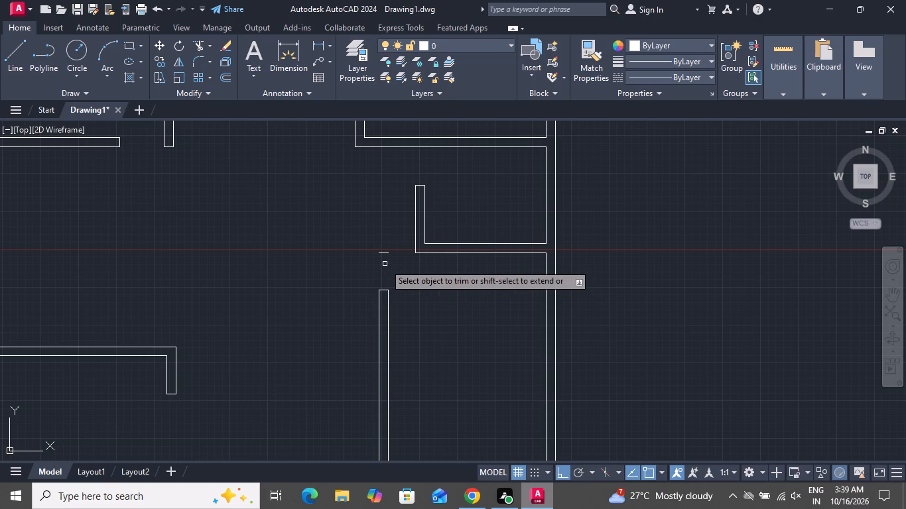
left_click(385, 264)
left_click(385, 239)
right_click(387, 239)
left_click(406, 258)
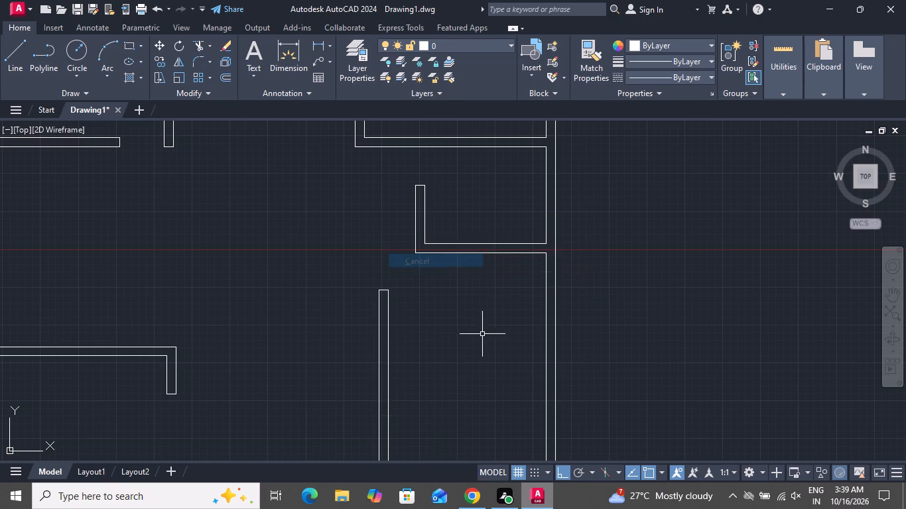
scroll(487, 344, "down", 3)
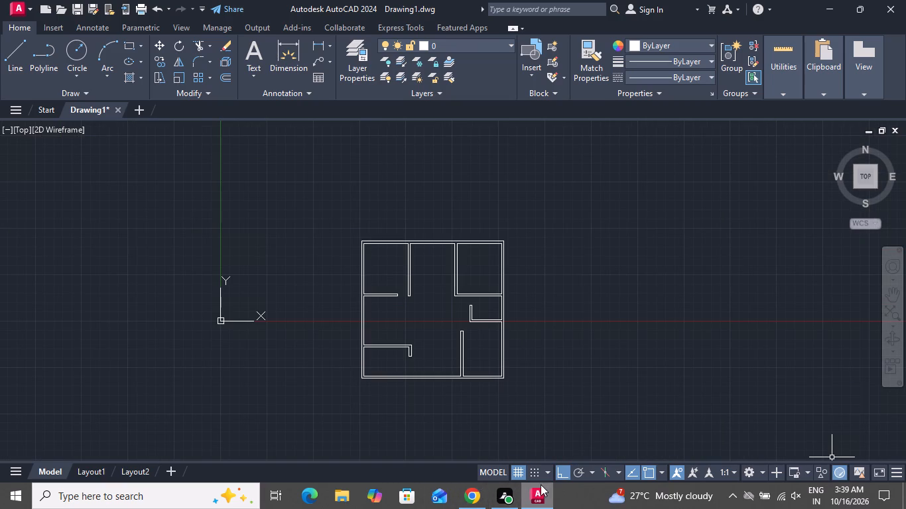
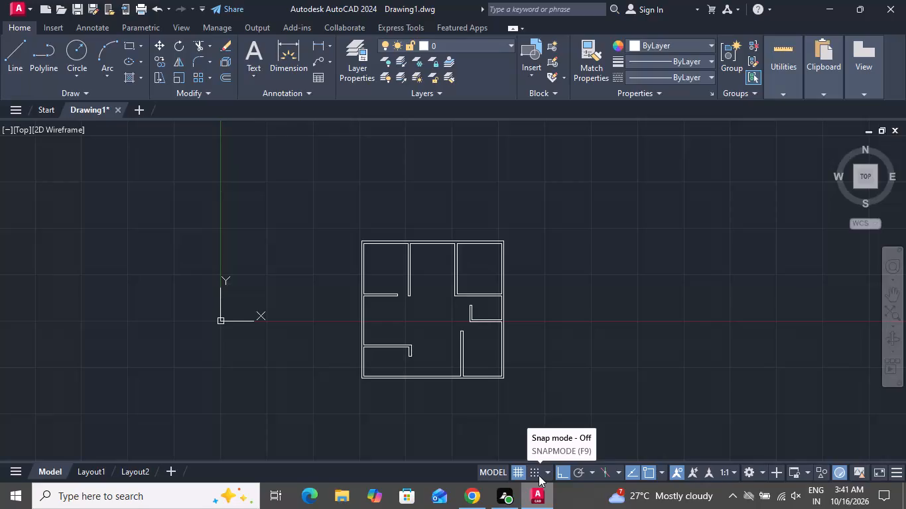
Draw a horizontal line across the top-middle room between its side walls, a short distance below the top wall.
scroll(461, 222, "up", 3)
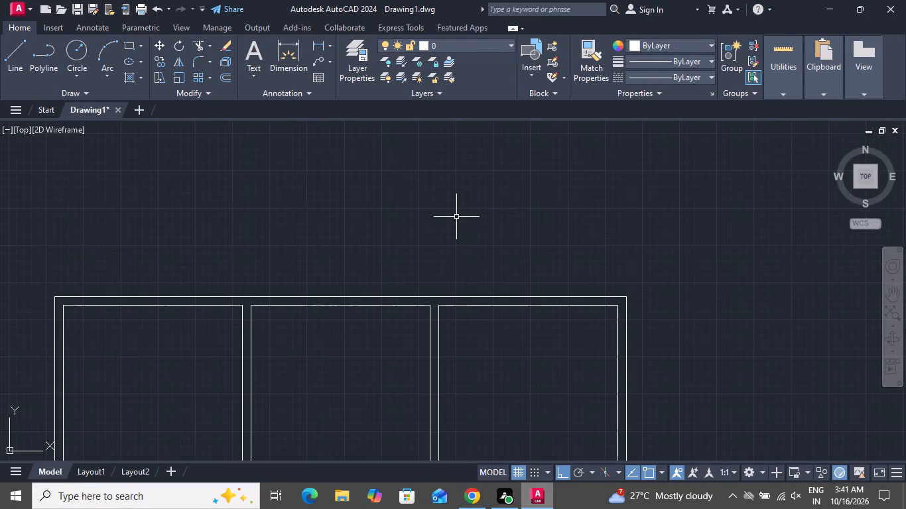
left_click(19, 54)
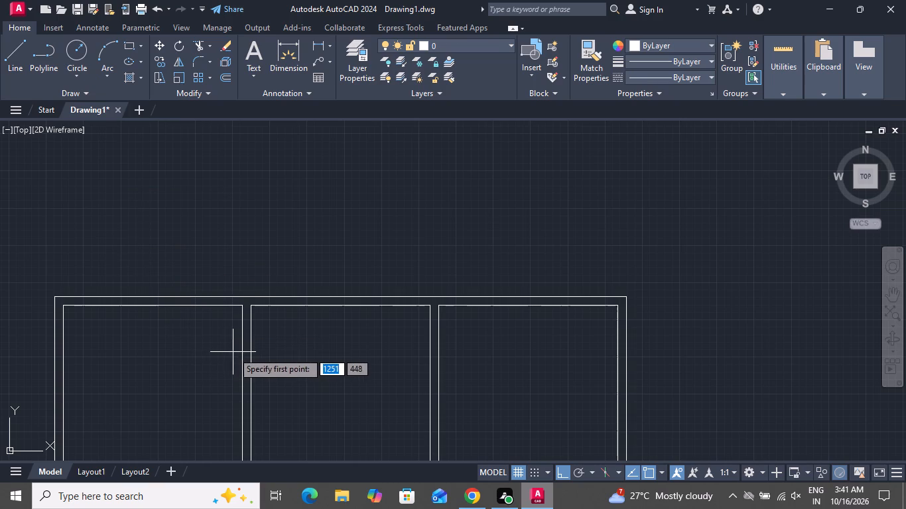
left_click(250, 363)
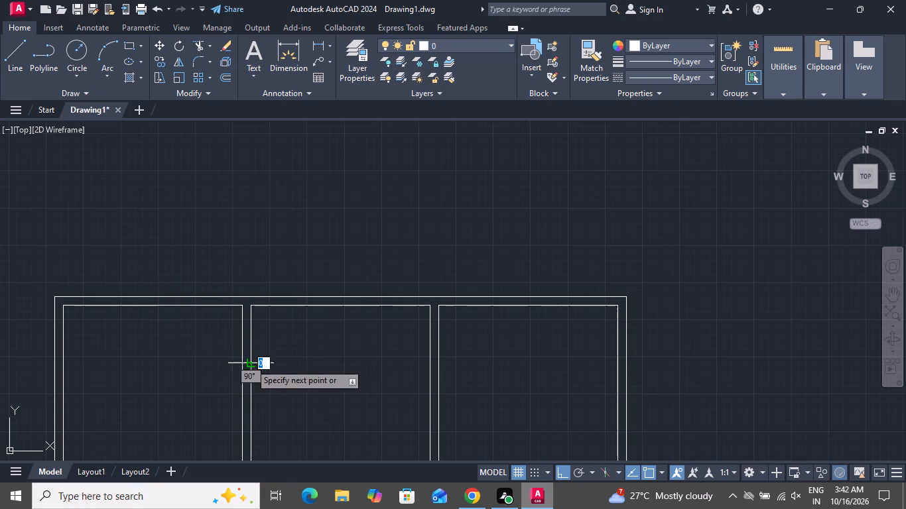
left_click(430, 363)
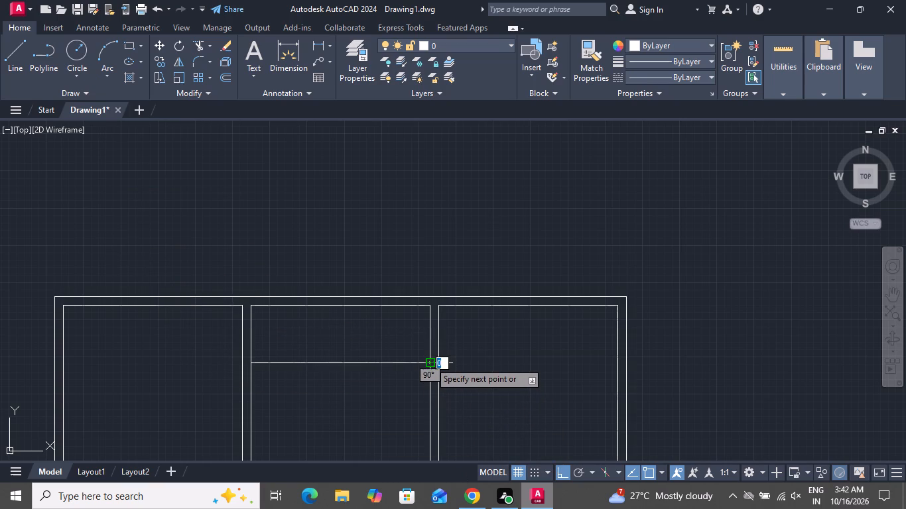
right_click(430, 362)
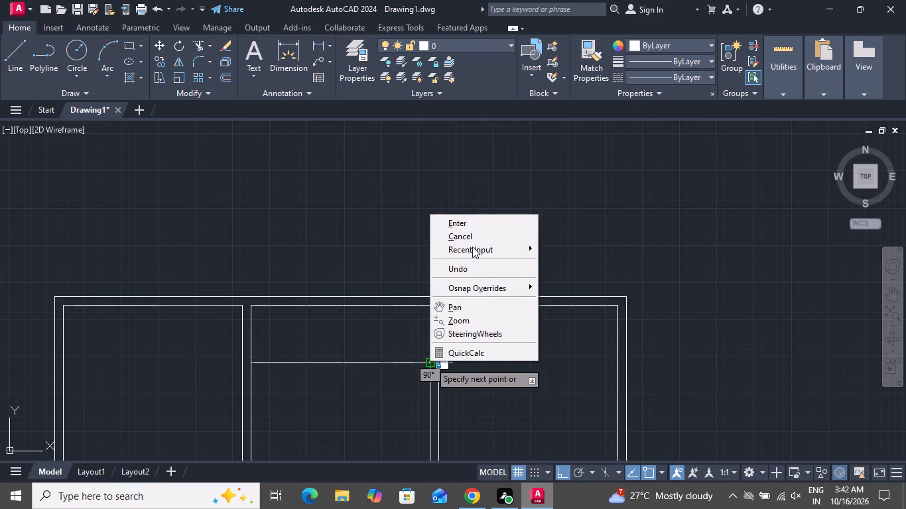
left_click(471, 231)
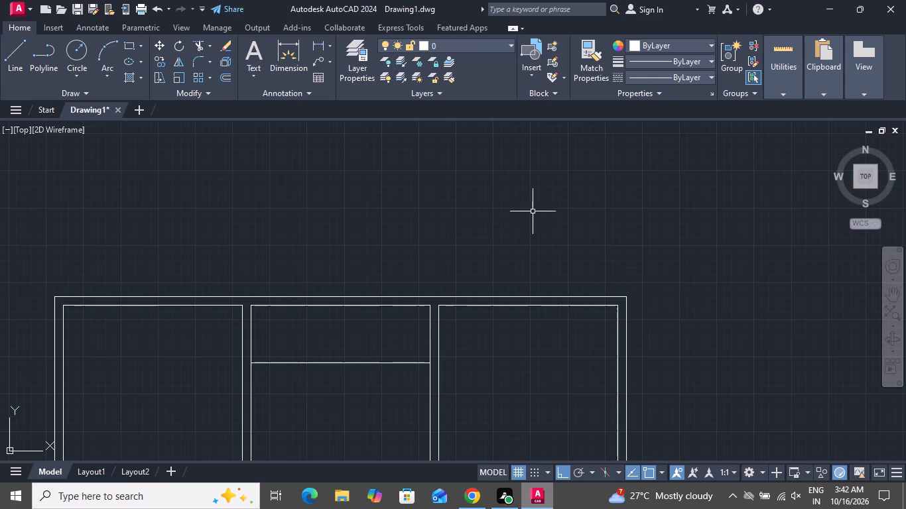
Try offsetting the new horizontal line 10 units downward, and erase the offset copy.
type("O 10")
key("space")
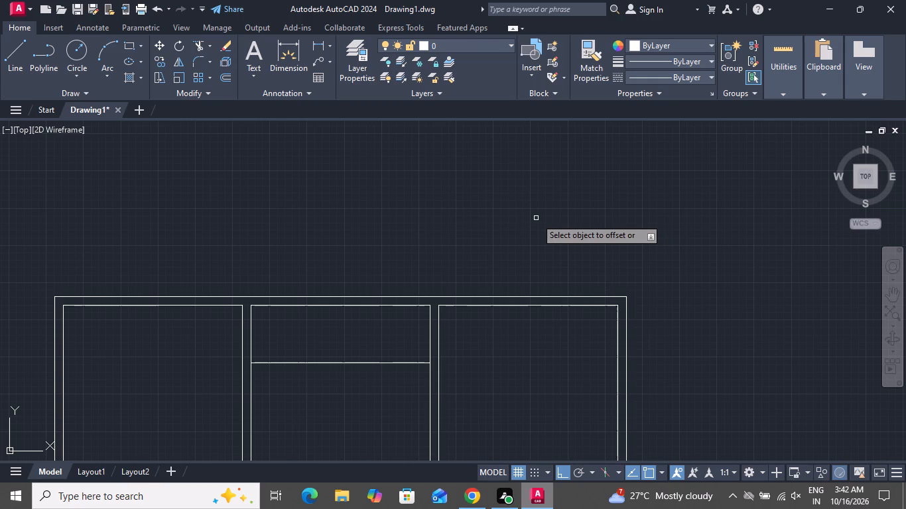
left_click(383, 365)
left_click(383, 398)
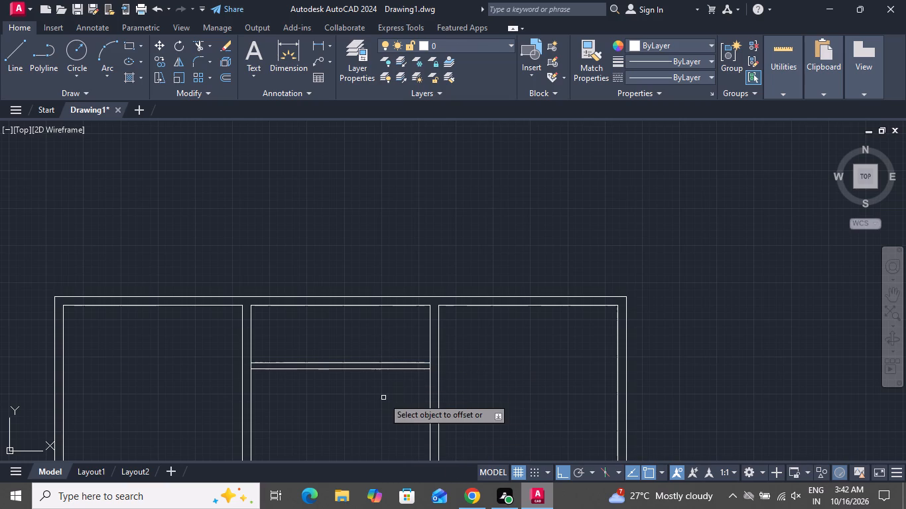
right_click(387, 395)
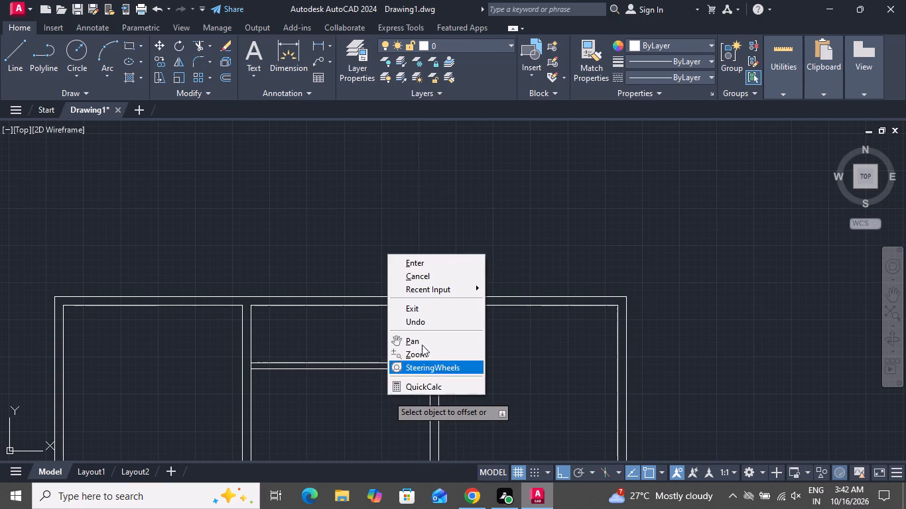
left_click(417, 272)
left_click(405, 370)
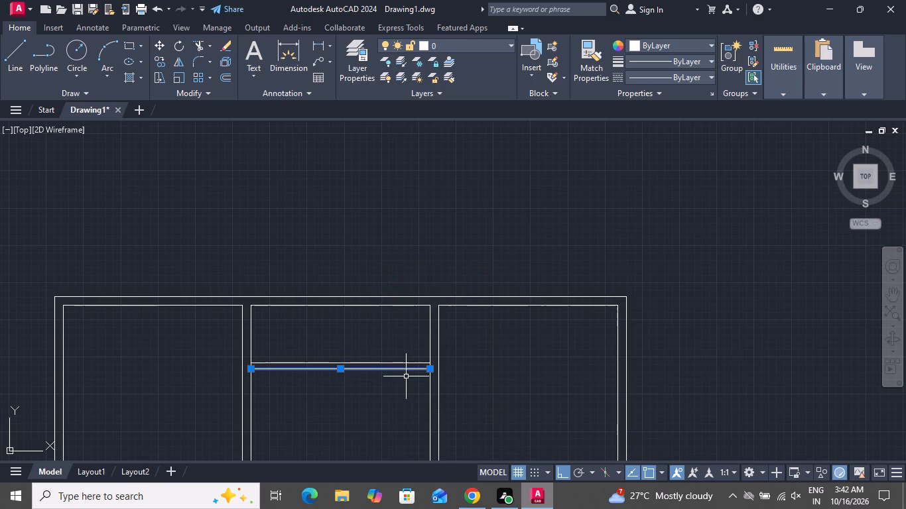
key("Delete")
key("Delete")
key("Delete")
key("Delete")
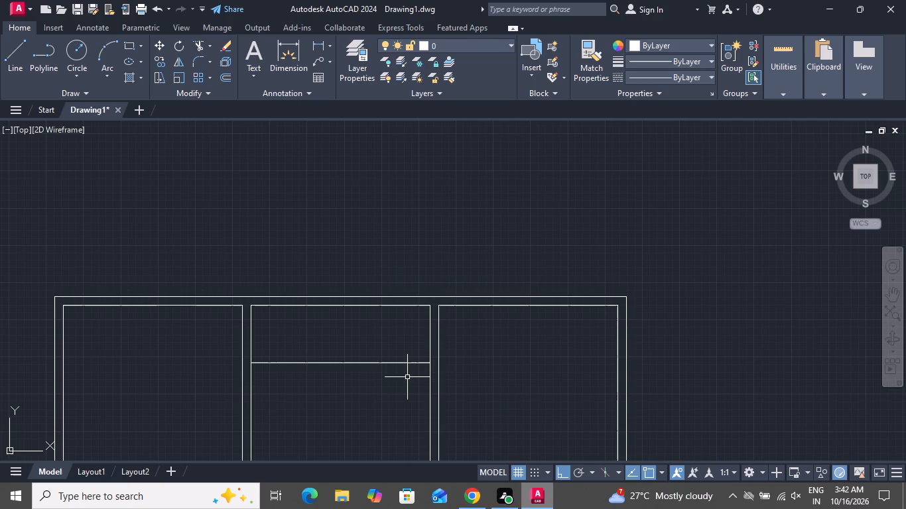
Offset the horizontal line downward repeatedly at 20-unit spacing to make the first five stair tread copies.
type("O 2")
key("0")
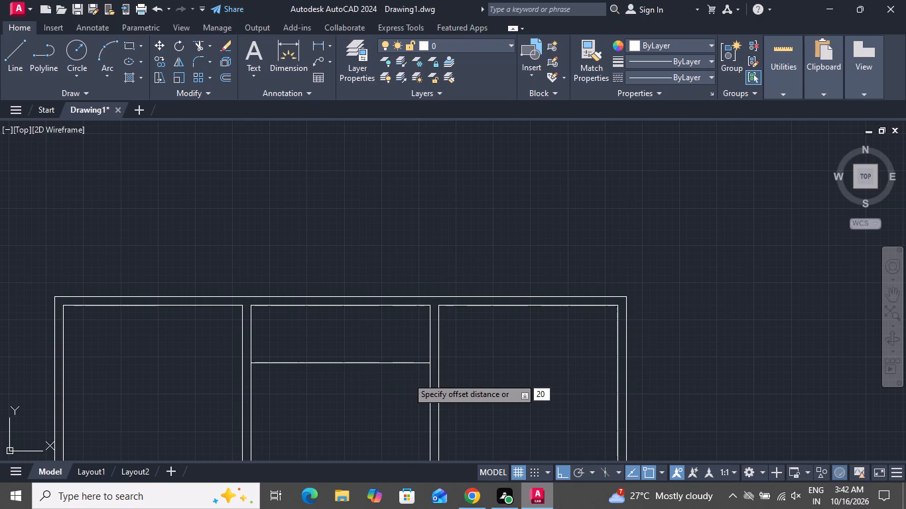
key("space")
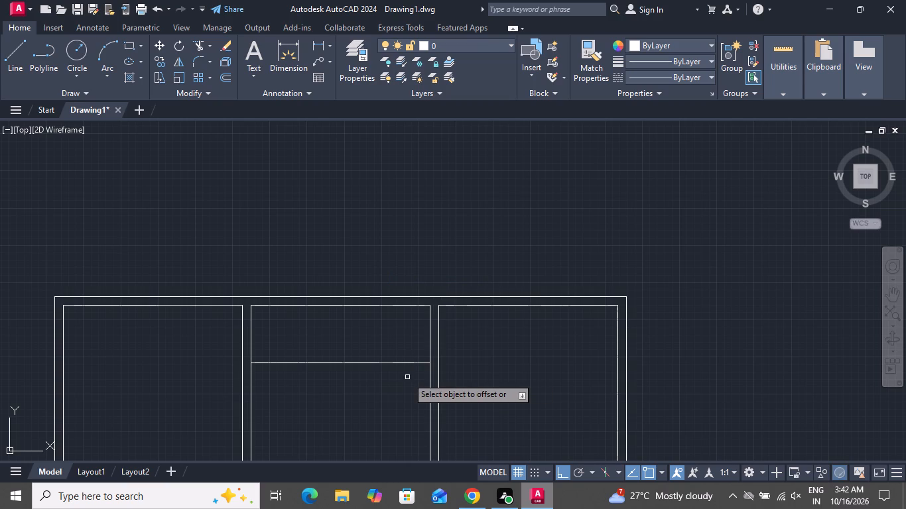
left_click(409, 363)
left_click(415, 396)
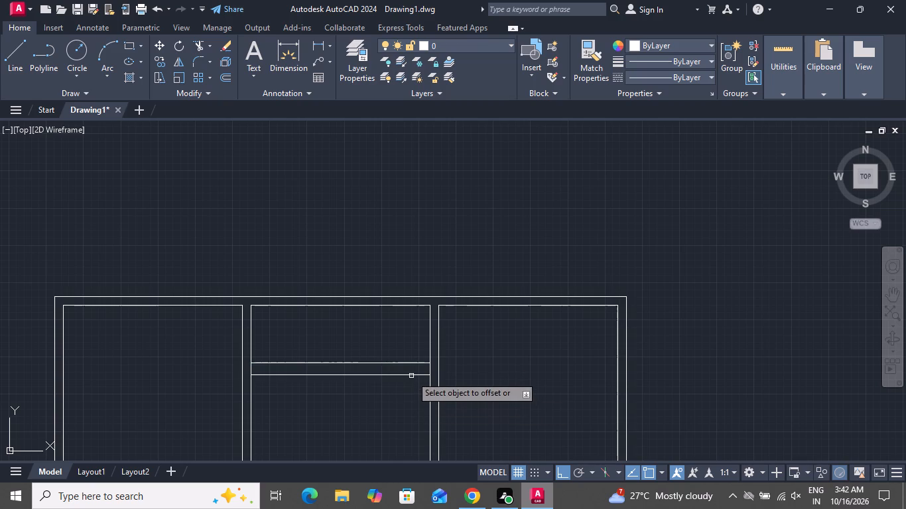
left_click(411, 376)
left_click(409, 404)
left_click(409, 390)
left_click(412, 388)
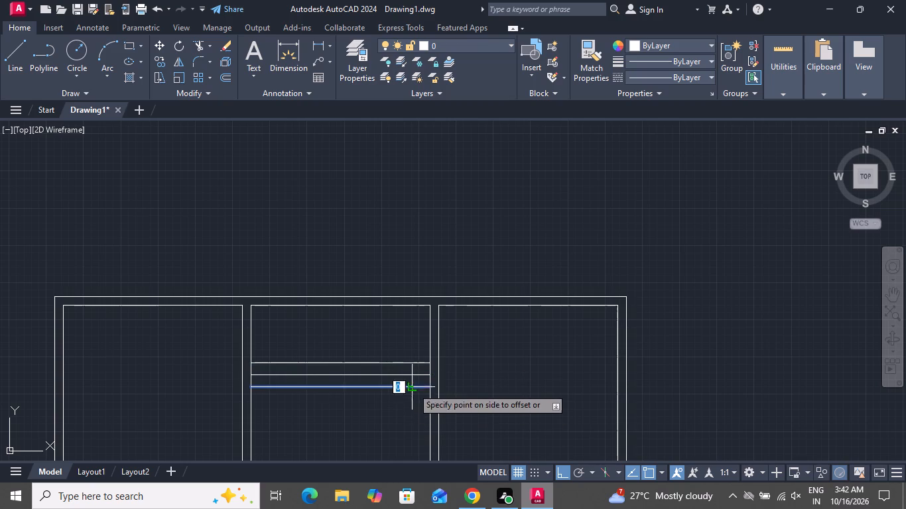
left_click(415, 412)
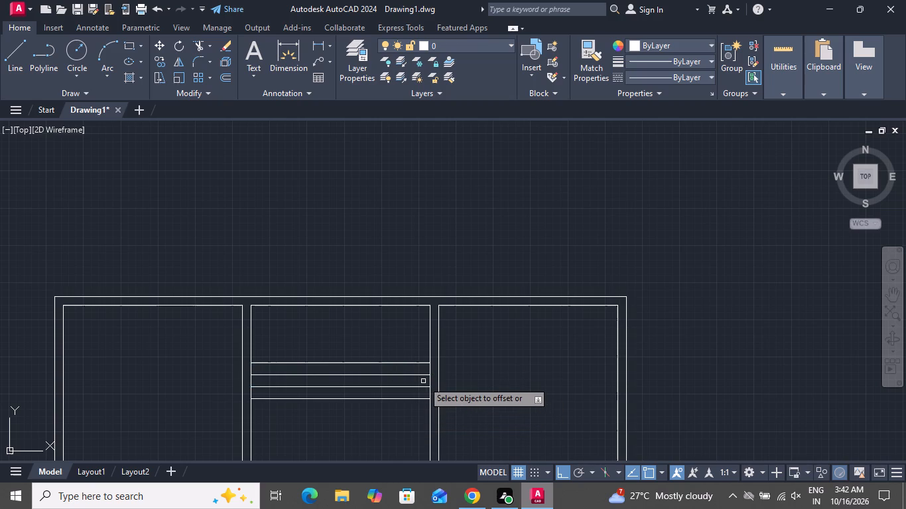
left_click(379, 401)
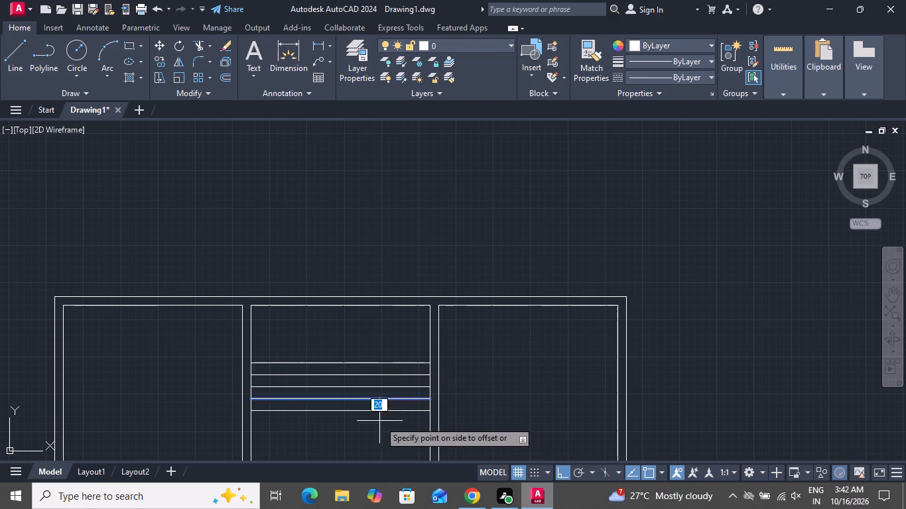
left_click(379, 430)
left_click(379, 412)
left_click(379, 442)
Offset seven more tread lines downward at 20-unit spacing, until they reach the lower opening of the top-middle room.
scroll(397, 330, "down", 3)
scroll(385, 381, "up", 2)
left_click(396, 310)
left_click(398, 331)
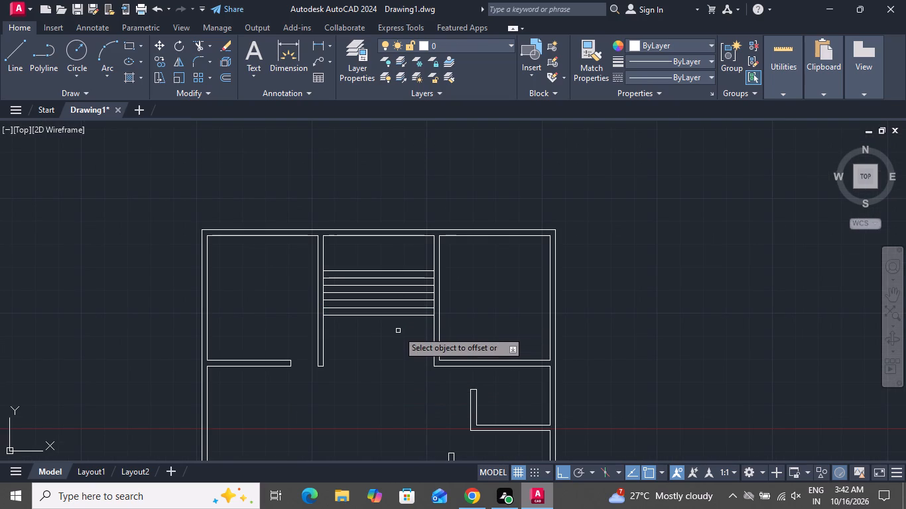
left_click(401, 317)
left_click(399, 343)
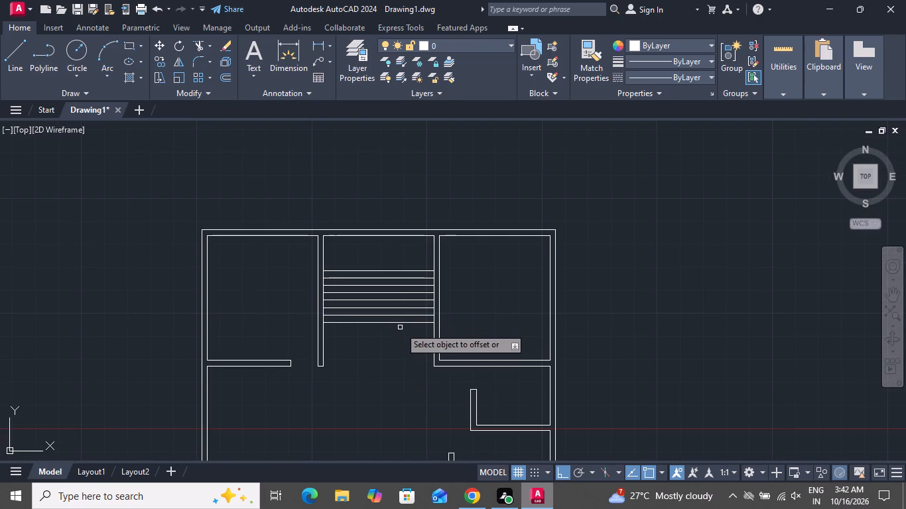
left_click(403, 322)
left_click(403, 345)
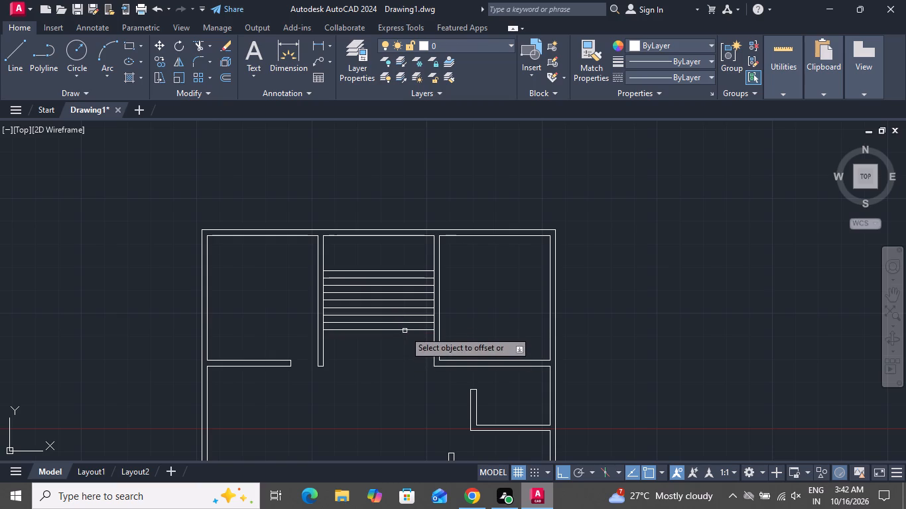
left_click(405, 331)
left_click(407, 350)
left_click(409, 339)
left_click(411, 370)
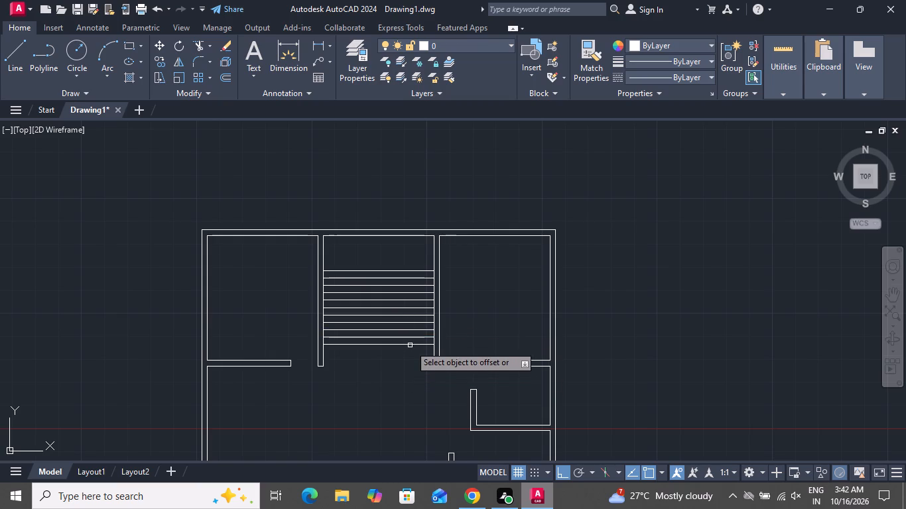
left_click(410, 345)
left_click(407, 366)
left_click(409, 354)
left_click(409, 368)
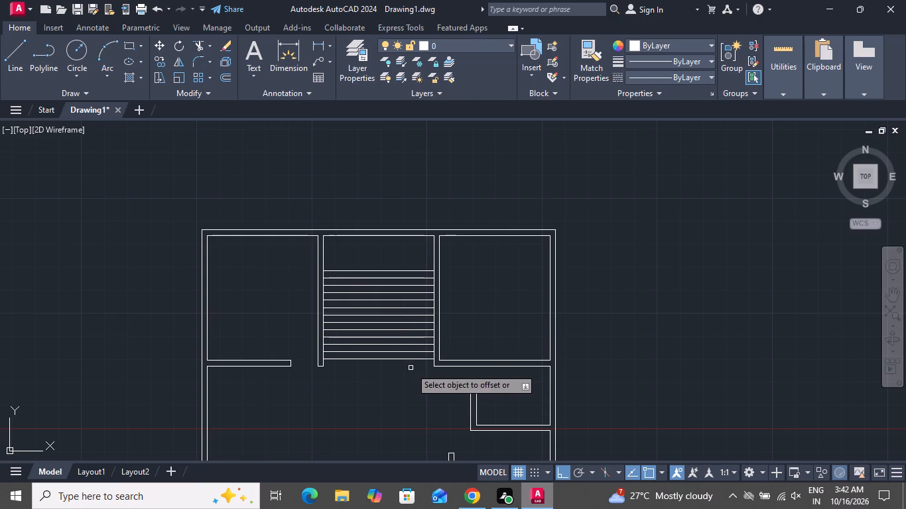
scroll(464, 327, "up", 1)
right_click(464, 327)
left_click(489, 347)
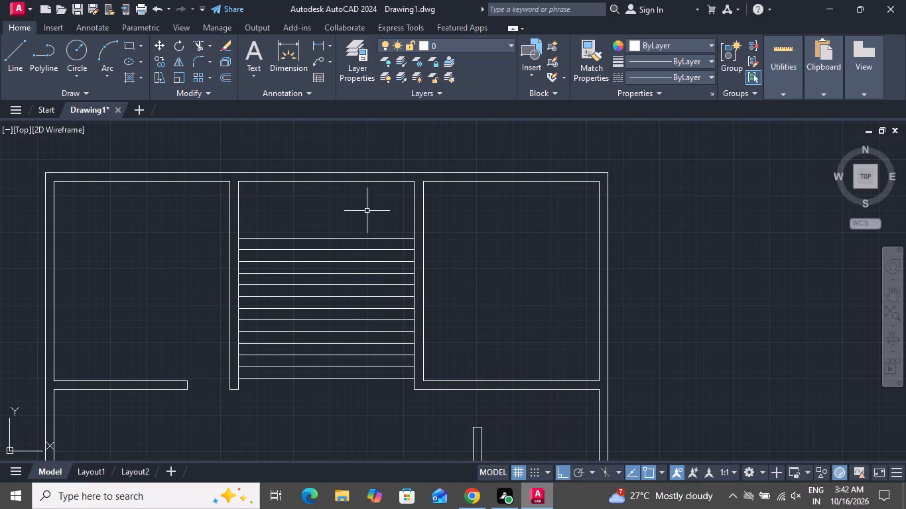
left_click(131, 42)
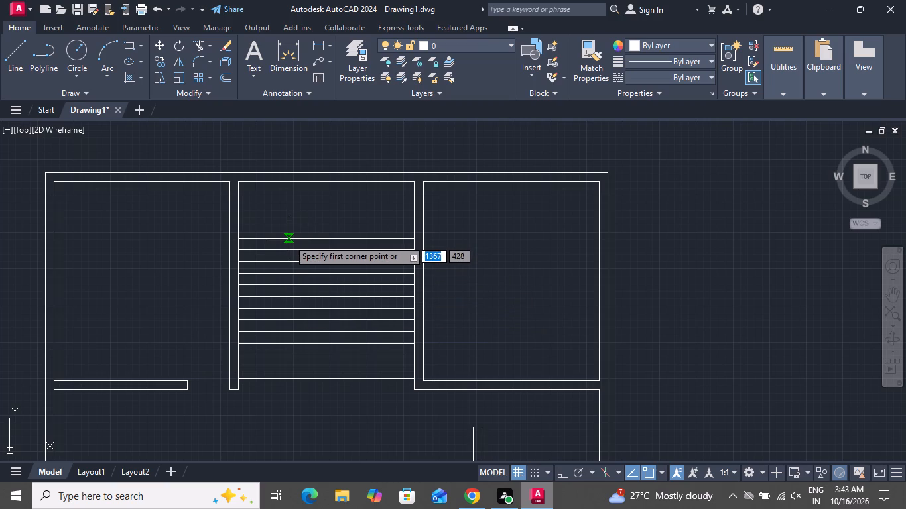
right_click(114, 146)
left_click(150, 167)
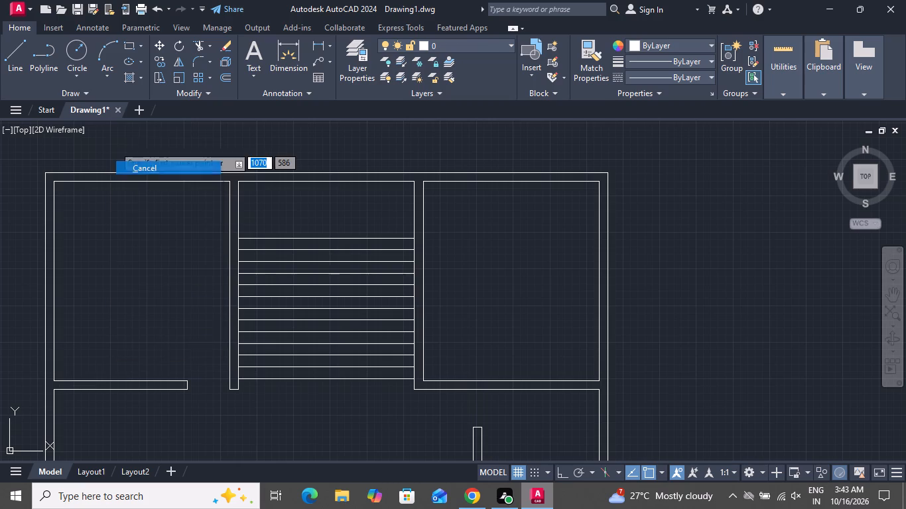
Draw a vertical line from the top wall to the lowest tread, about a third of the way across from the room's left wall.
left_click(21, 54)
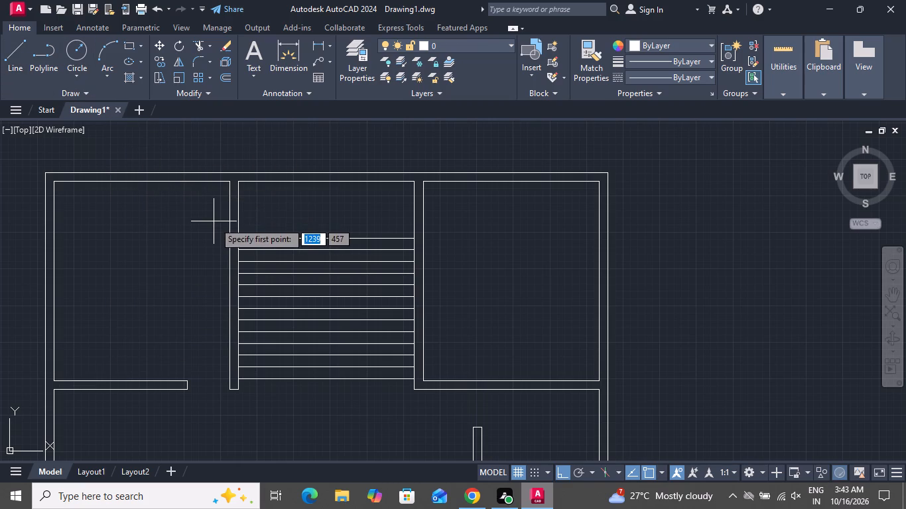
left_click(294, 182)
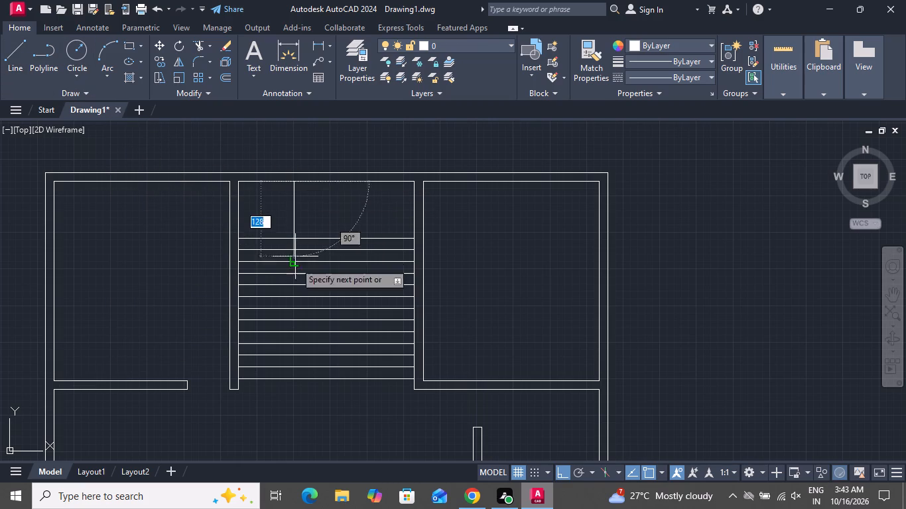
left_click(291, 376)
right_click(292, 374)
left_click(334, 233)
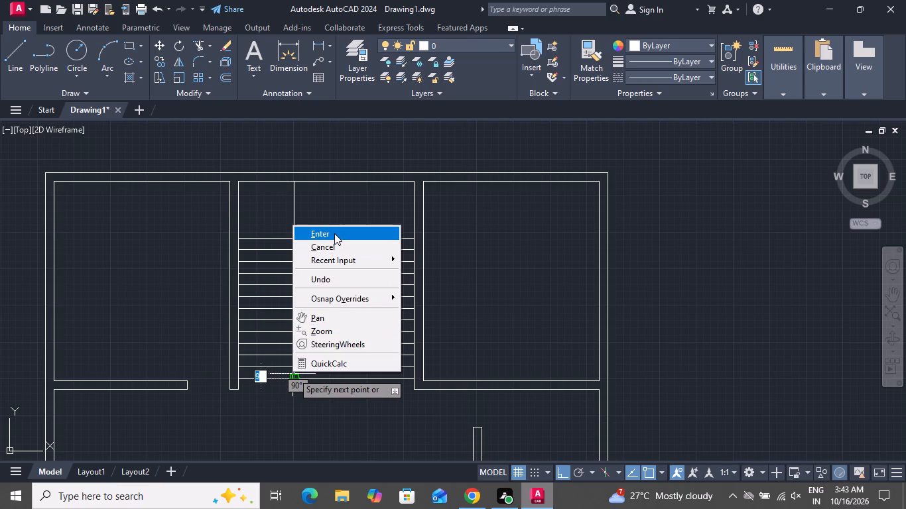
Draw a second vertical line about 336 units long from the top wall to the lowest tread, about 121 units right of the first.
left_click(6, 42)
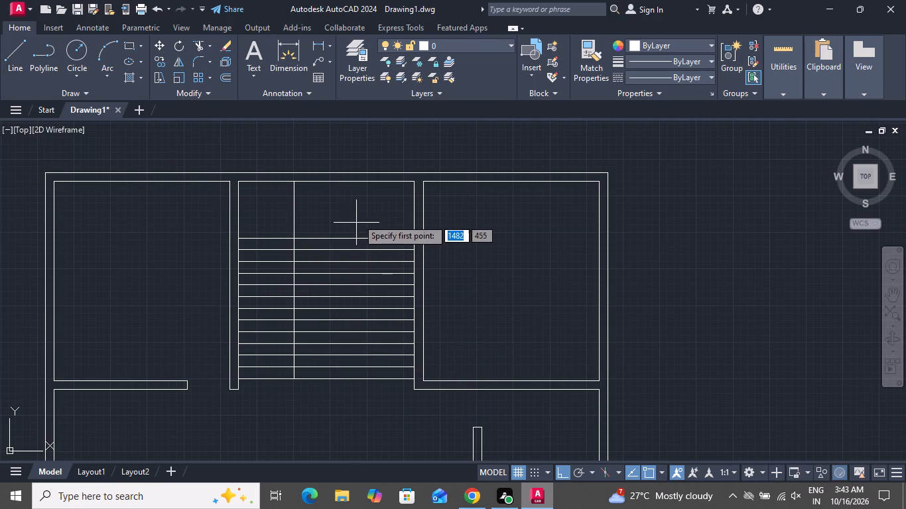
left_click(365, 183)
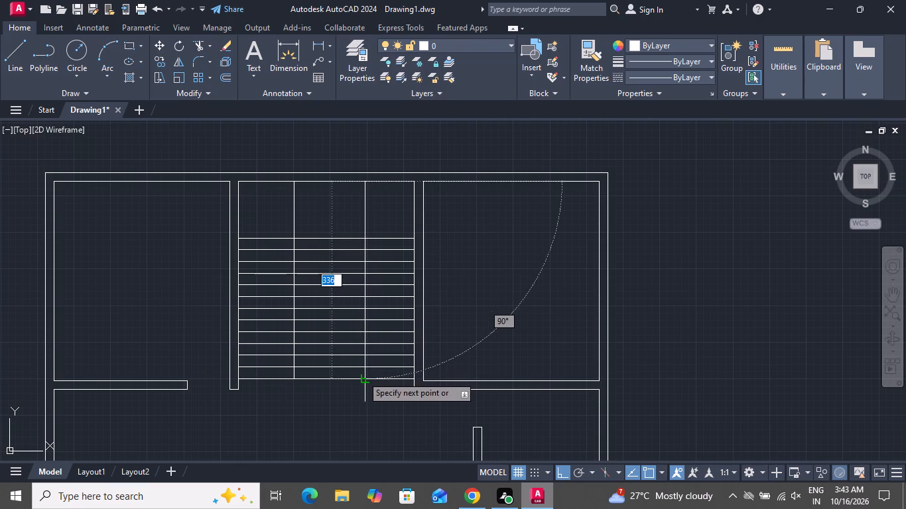
left_click(362, 376)
right_click(363, 375)
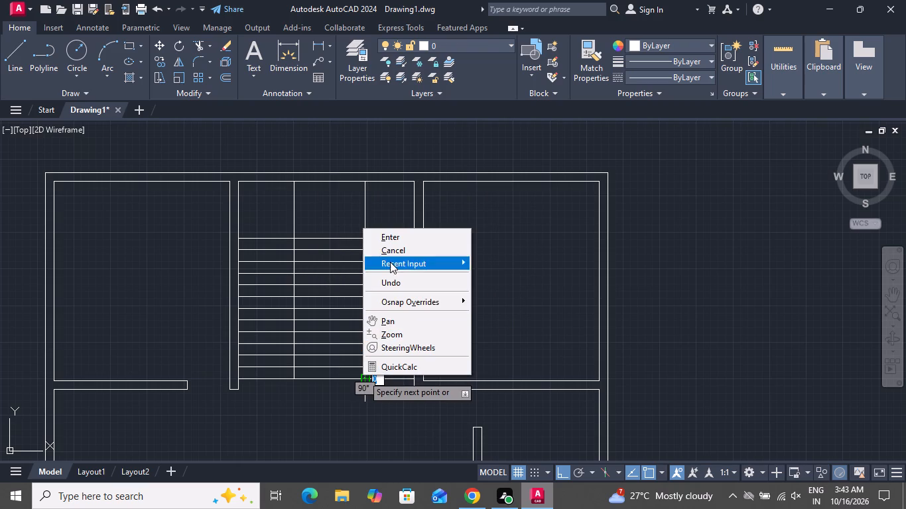
left_click(397, 246)
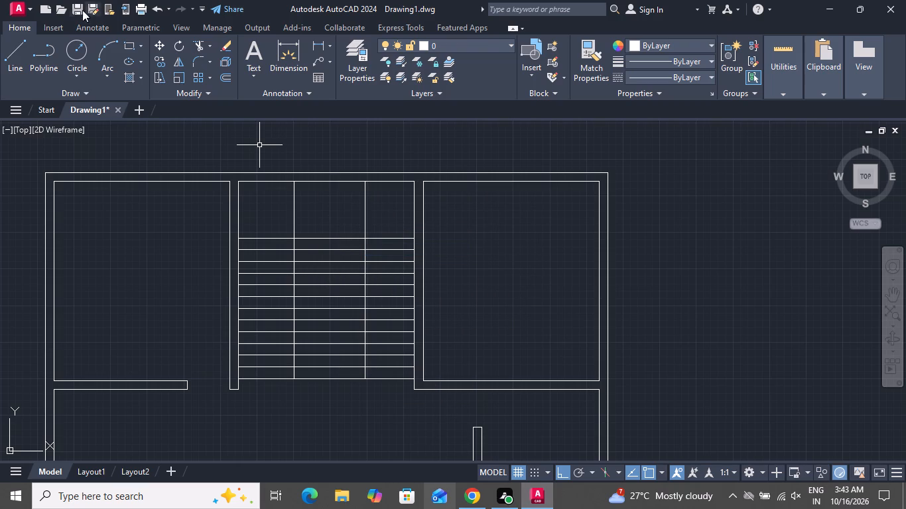
Draw a rectangle about 121 by 160 units between the two vertical lines, from the top tread down to the ninth tread line.
left_click(132, 50)
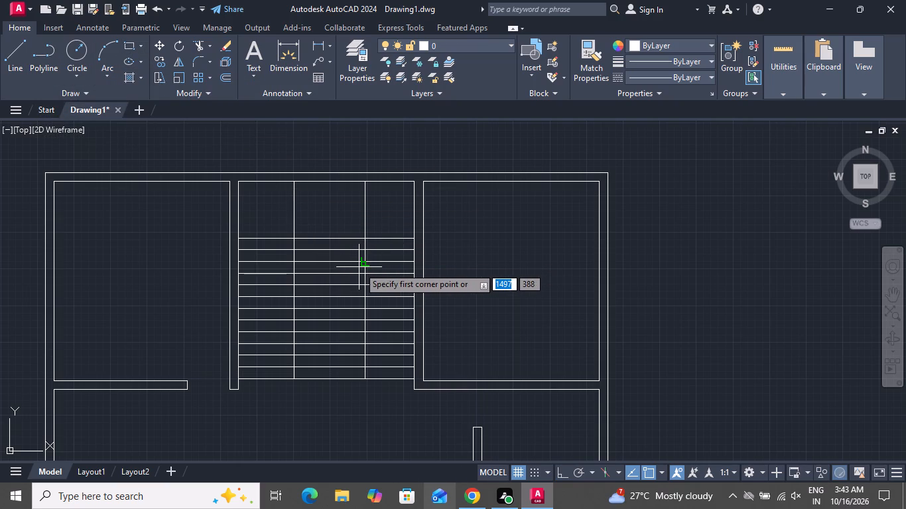
scroll(294, 251, "up", 1)
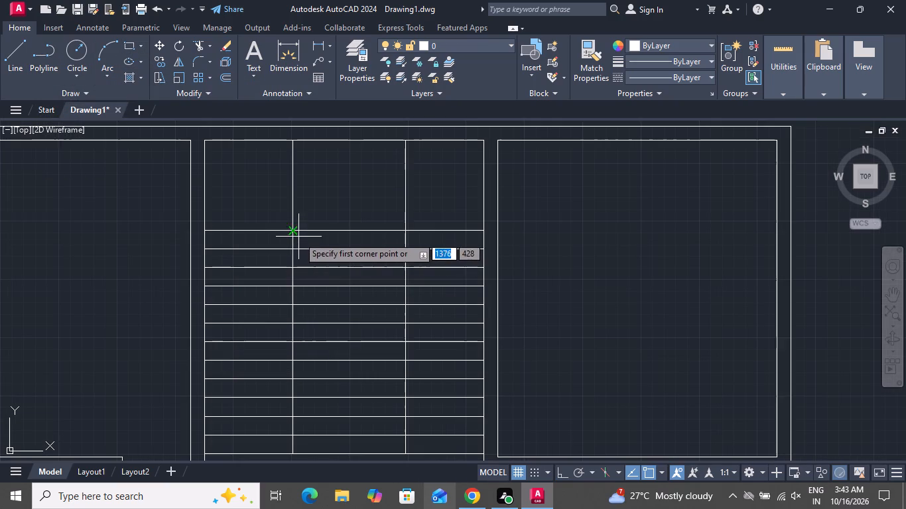
left_click(294, 231)
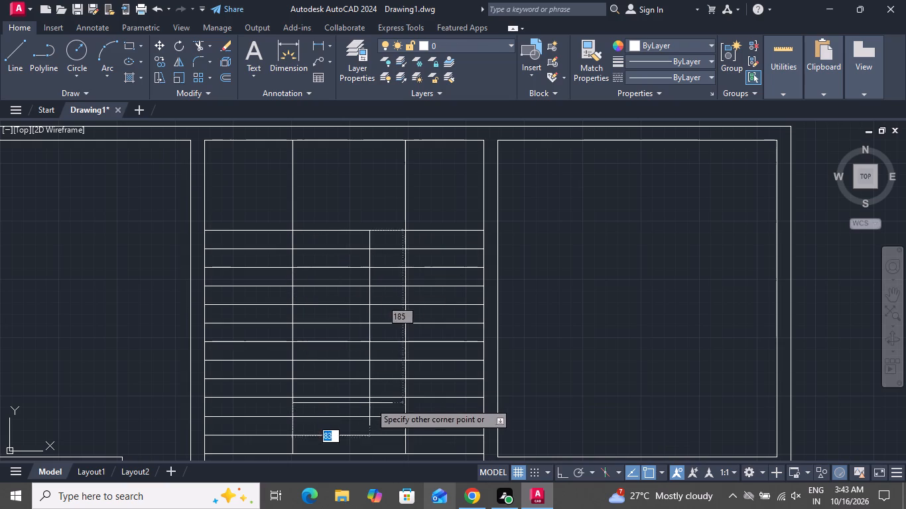
scroll(378, 388, "down", 1)
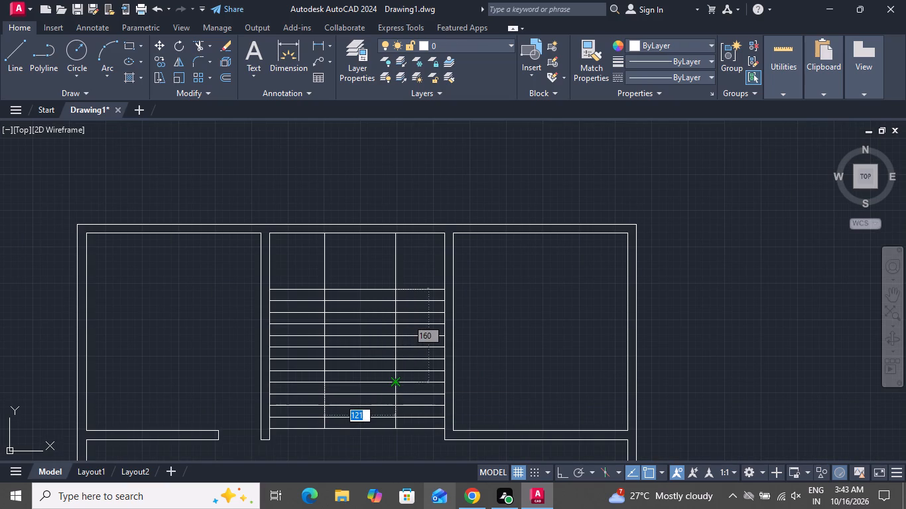
left_click(397, 384)
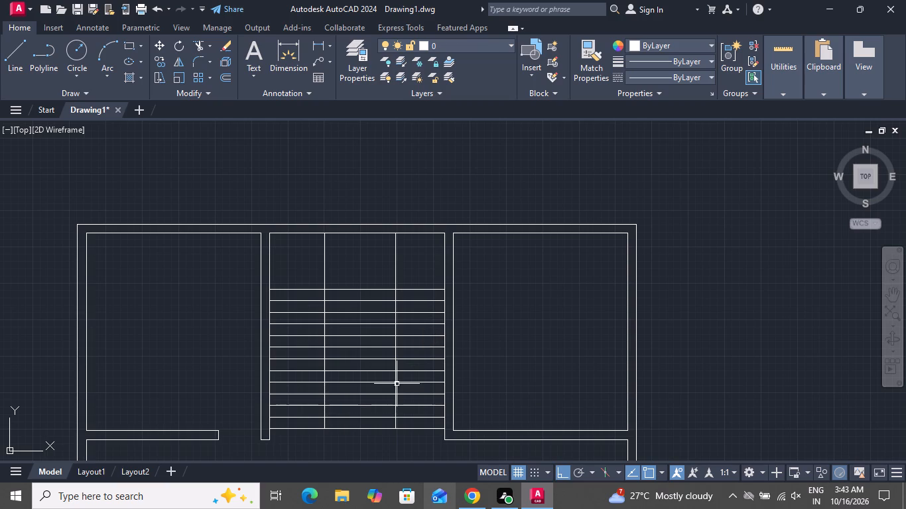
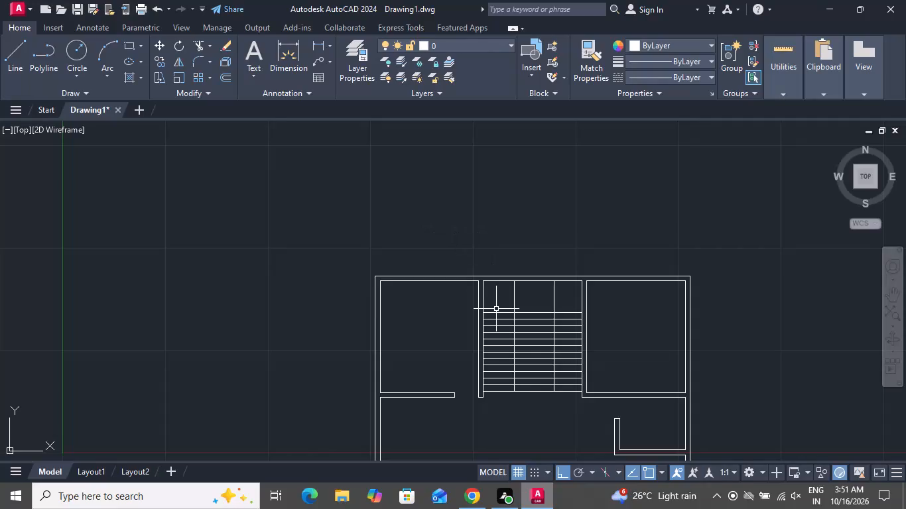
Draw another rectangle about 121 by 120 units between the two vertical lines, from the top tread down to the seventh tread line.
left_click(123, 48)
scroll(525, 342, "up", 2)
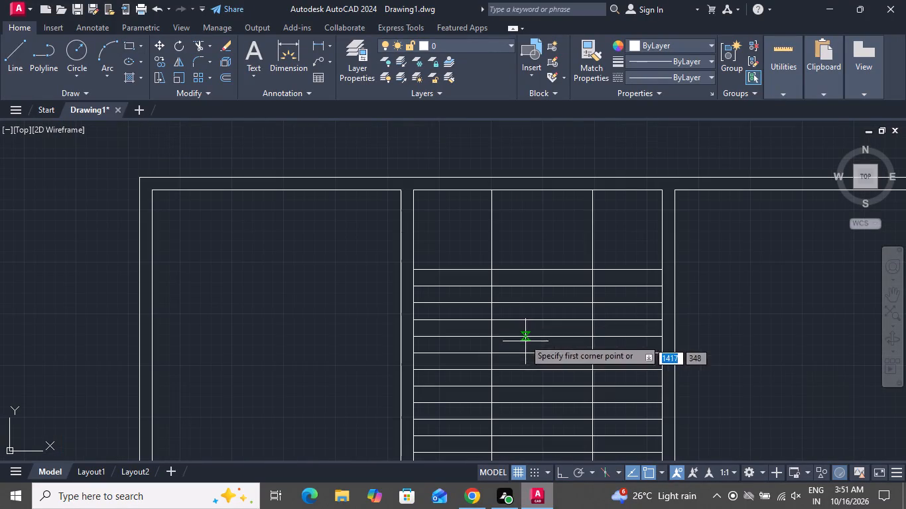
left_click(492, 276)
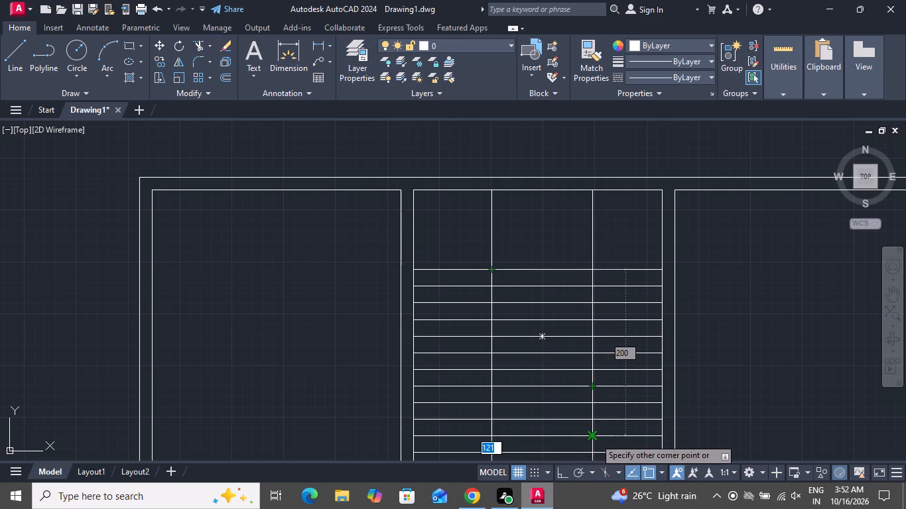
scroll(595, 438, "down", 3)
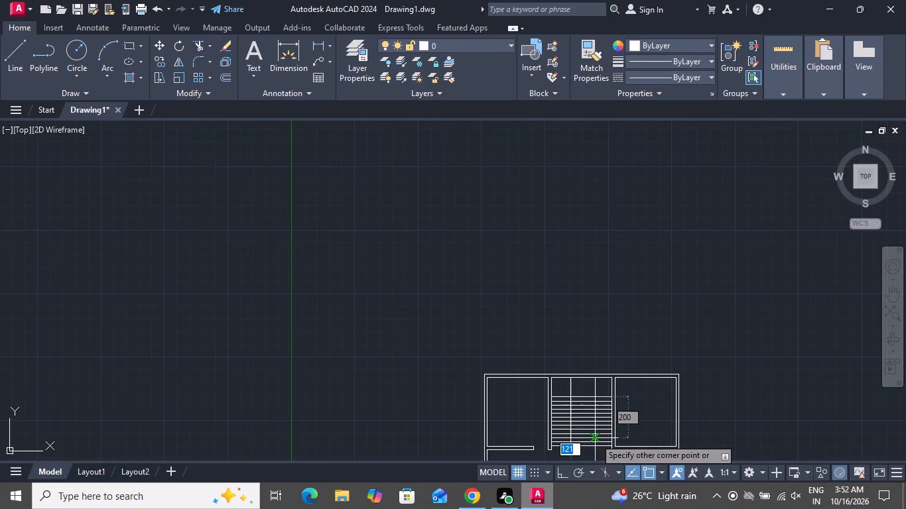
scroll(594, 450, "up", 3)
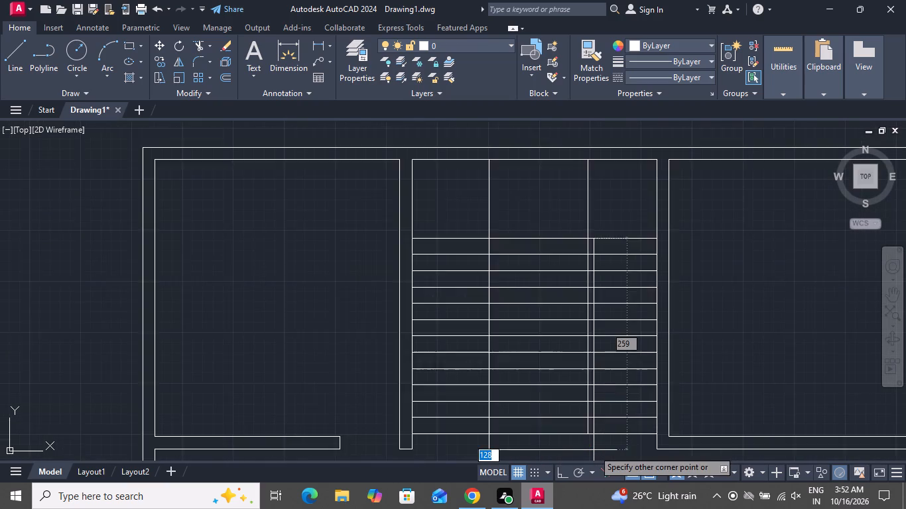
scroll(594, 450, "up", 1)
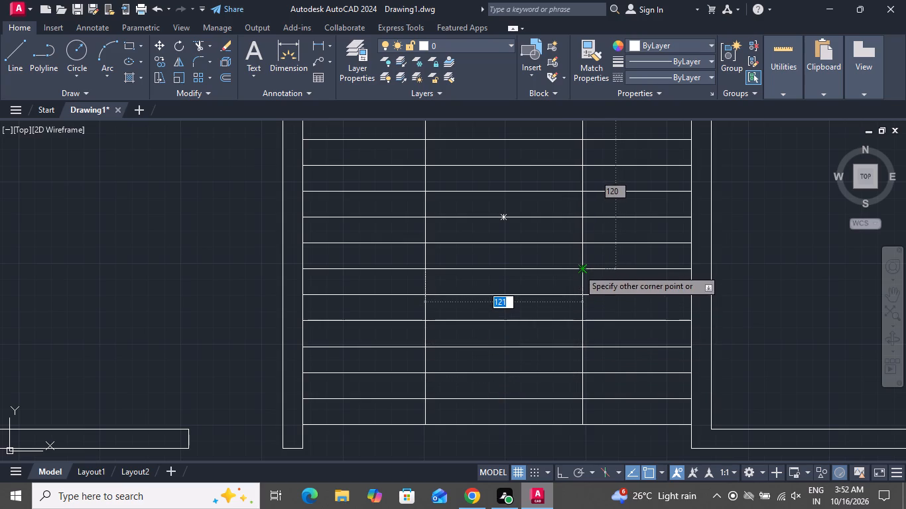
left_click(578, 269)
scroll(578, 269, "down", 1)
scroll(578, 269, "up", 1)
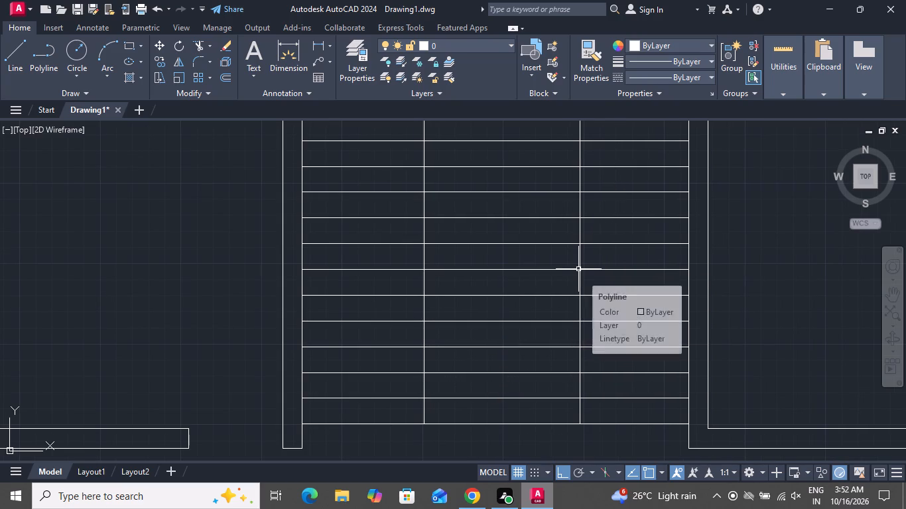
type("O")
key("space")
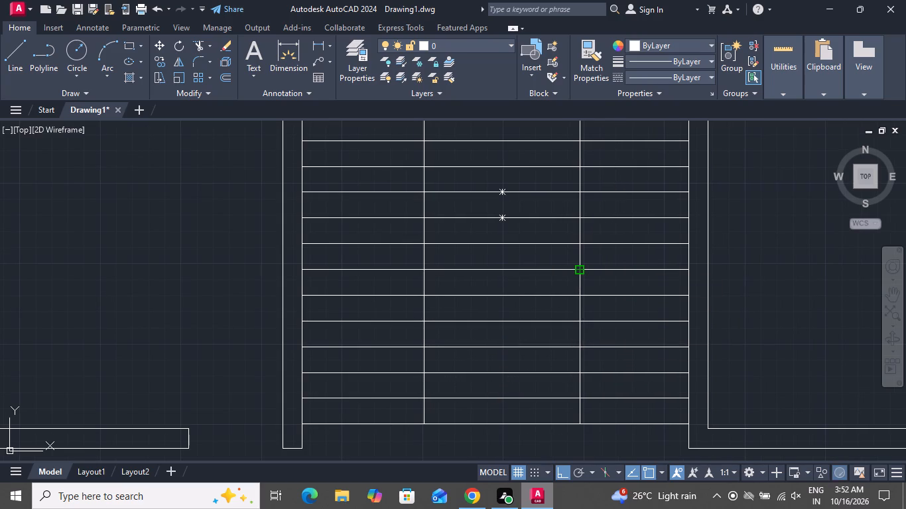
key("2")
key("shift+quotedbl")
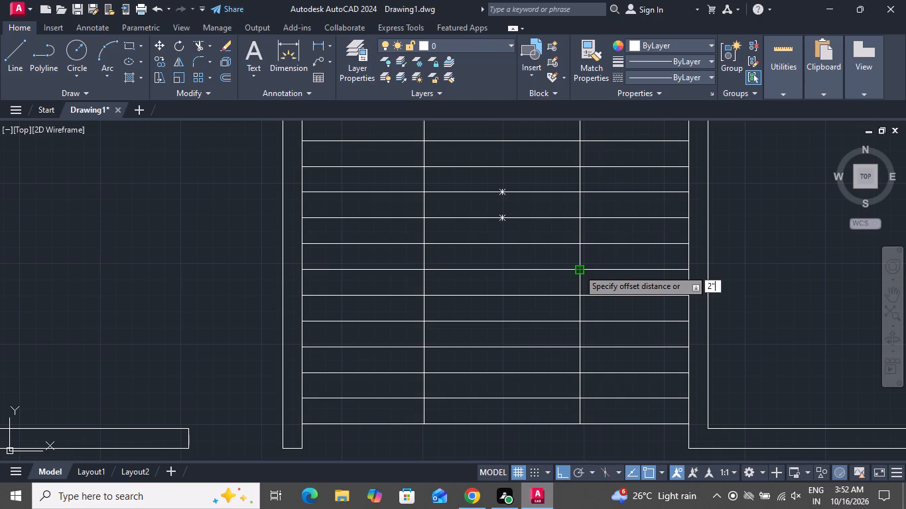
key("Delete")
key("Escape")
Offset the second tread line from the top 5 units downward.
type("O")
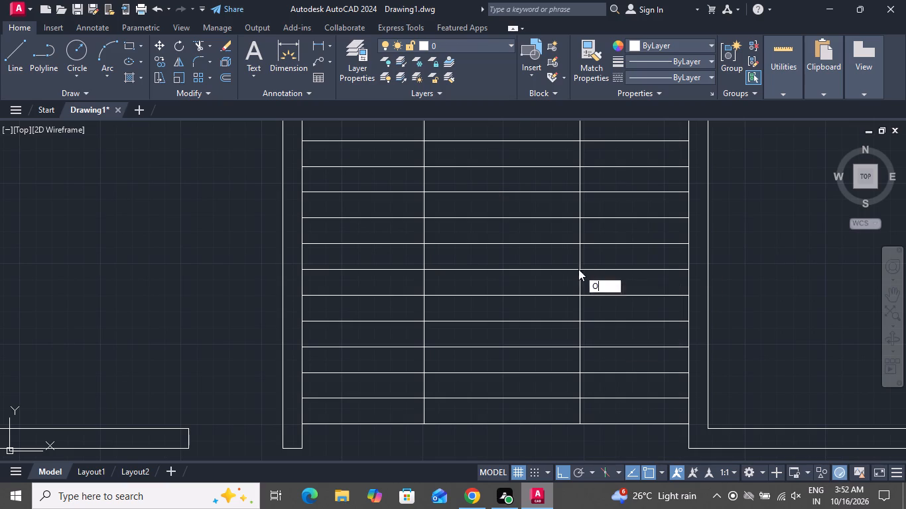
key("space")
type("5")
key("space")
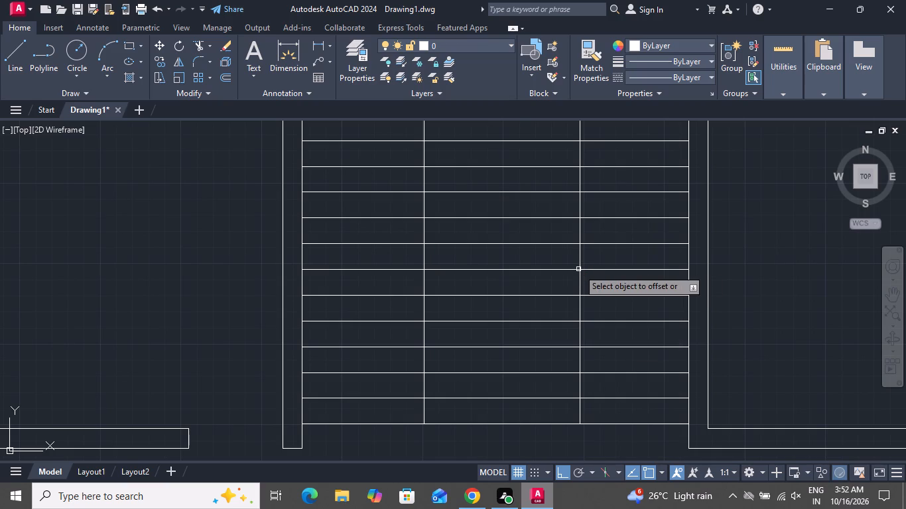
left_click(550, 141)
left_click(552, 162)
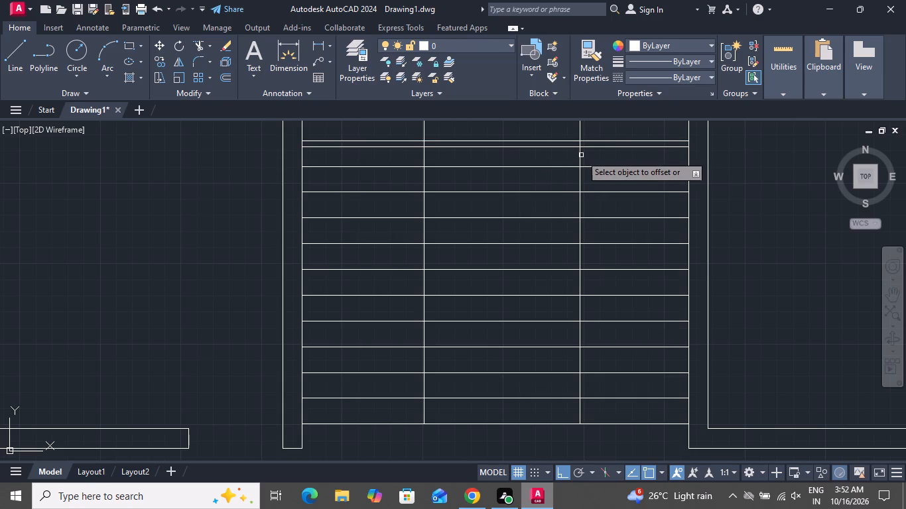
Offset the new rectangle 5 units inward to form a double outline in the middle of the staircase.
left_click(578, 156)
left_click(573, 176)
scroll(529, 262, "down", 1)
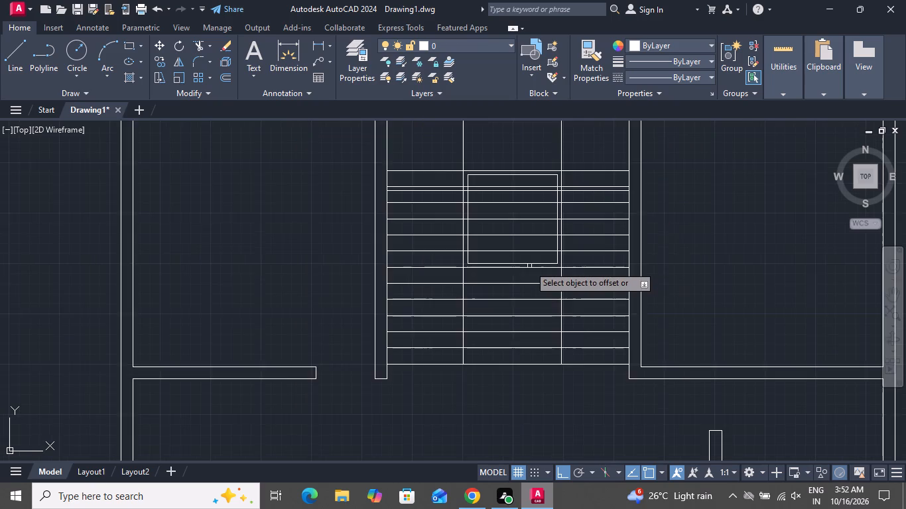
scroll(529, 266, "down", 1)
scroll(533, 226, "up", 3)
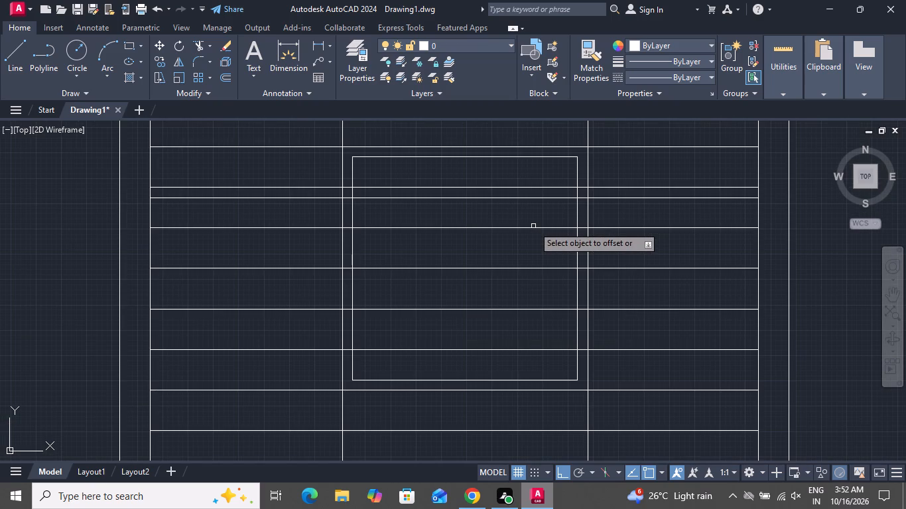
right_click(527, 239)
left_click(556, 264)
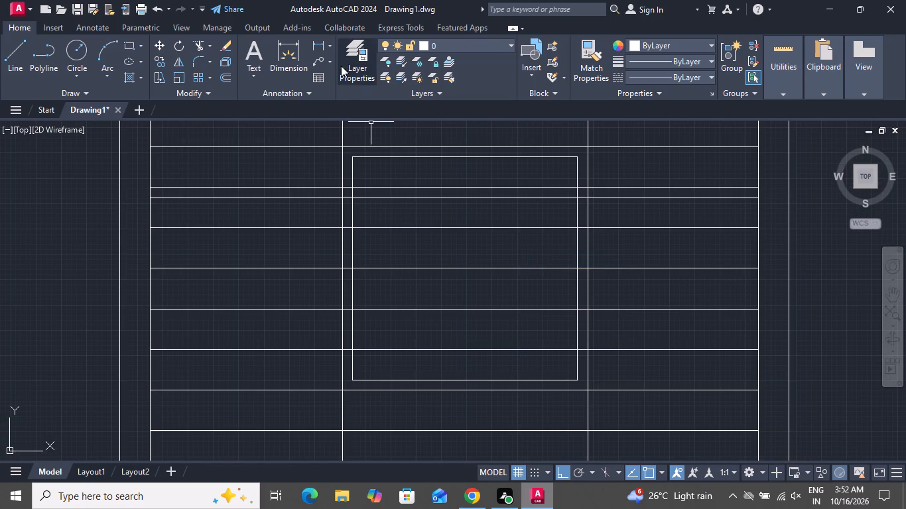
Trim the tread segments between the two vertical lines, from the lowest tread up to the bottom of the double-outlined rectangle.
left_click(196, 46)
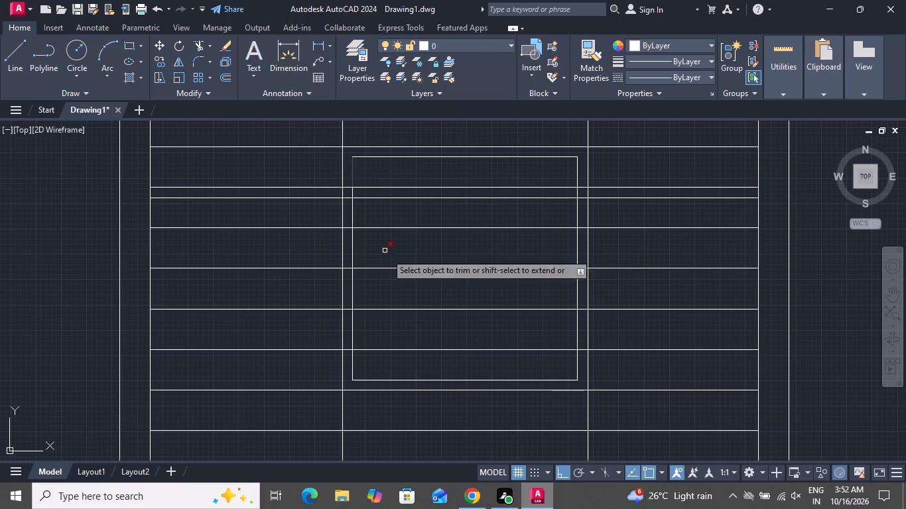
left_click(446, 393)
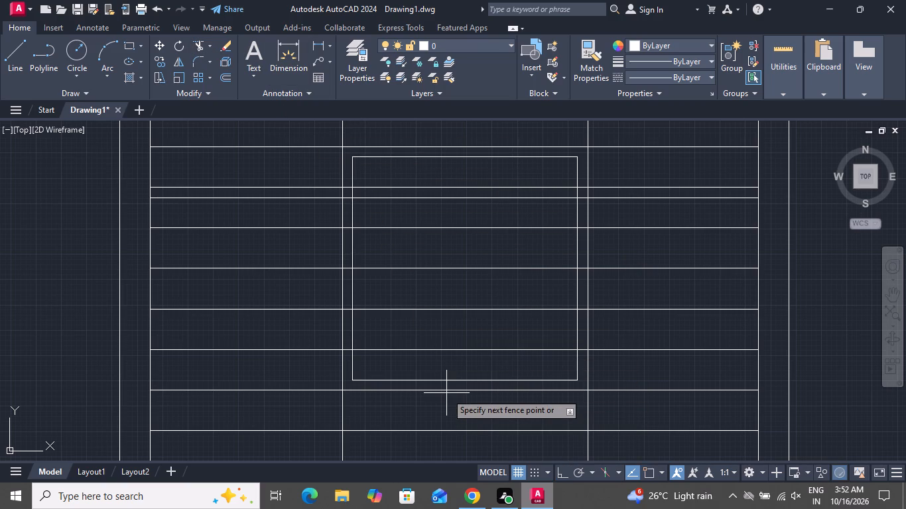
scroll(446, 393, "down", 3)
left_click(446, 393)
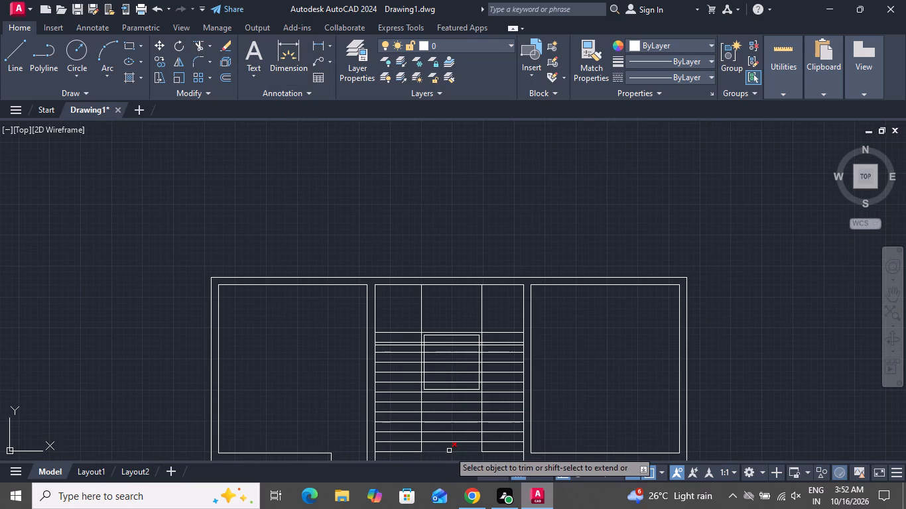
left_click(449, 451)
left_click(449, 432)
left_click(449, 414)
left_click(449, 403)
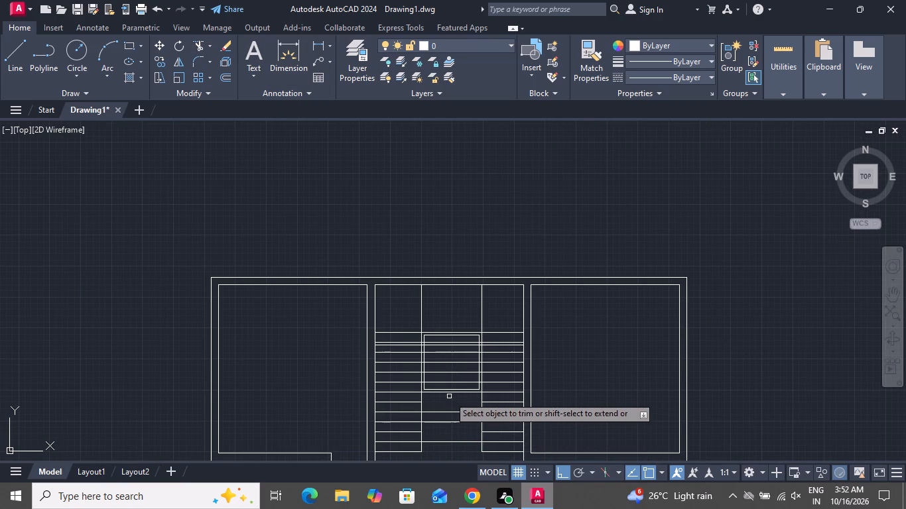
left_click(449, 396)
left_click(453, 453)
Trim the left flight's treads from the sixth one down, and the left vertical line below the rectangle.
scroll(454, 427, "down", 1)
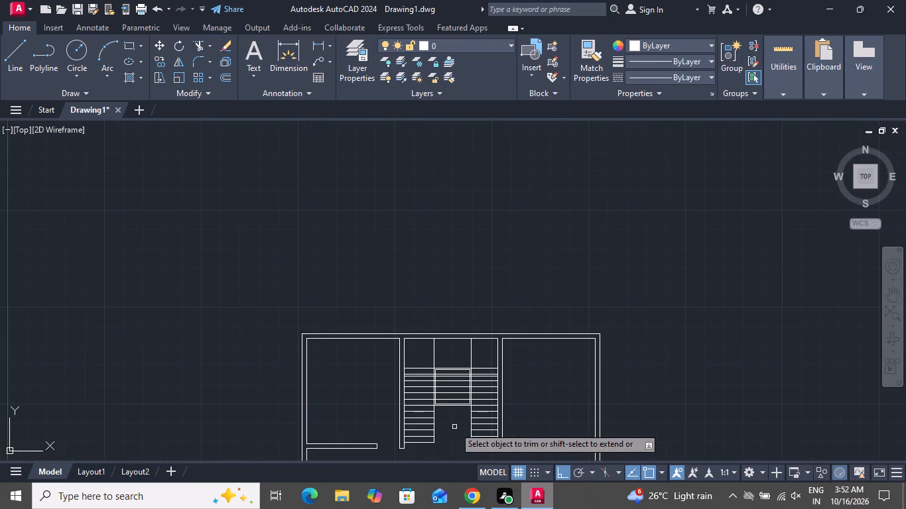
scroll(422, 449, "up", 2)
left_click(422, 449)
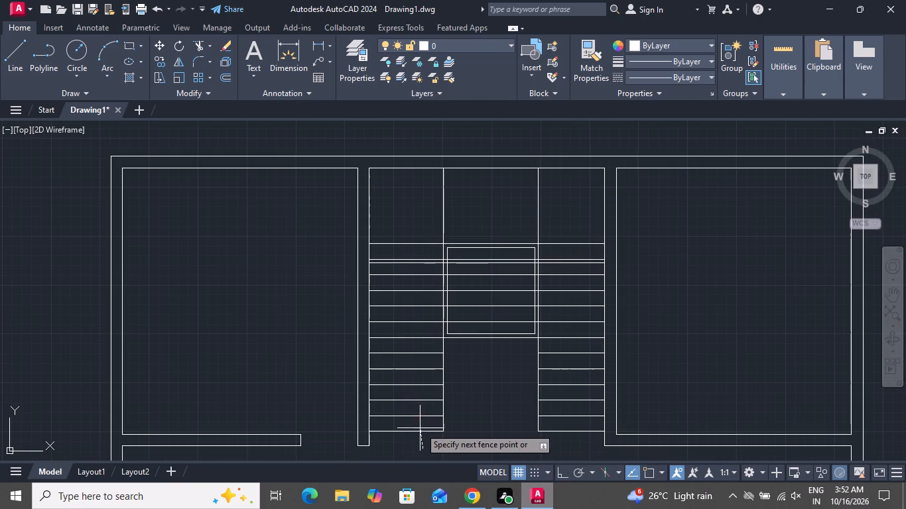
left_click(414, 312)
left_click_drag(427, 361, 435, 359)
left_click(478, 365)
scroll(454, 404, "down", 1)
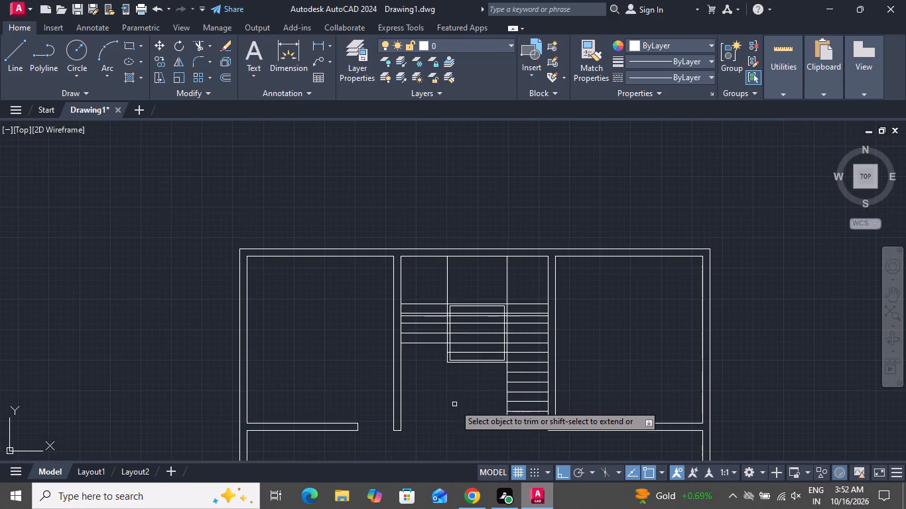
Trim the tread segments in the narrow gaps between the inner and outer rectangles, on both the left and right sides.
scroll(429, 281, "up", 2)
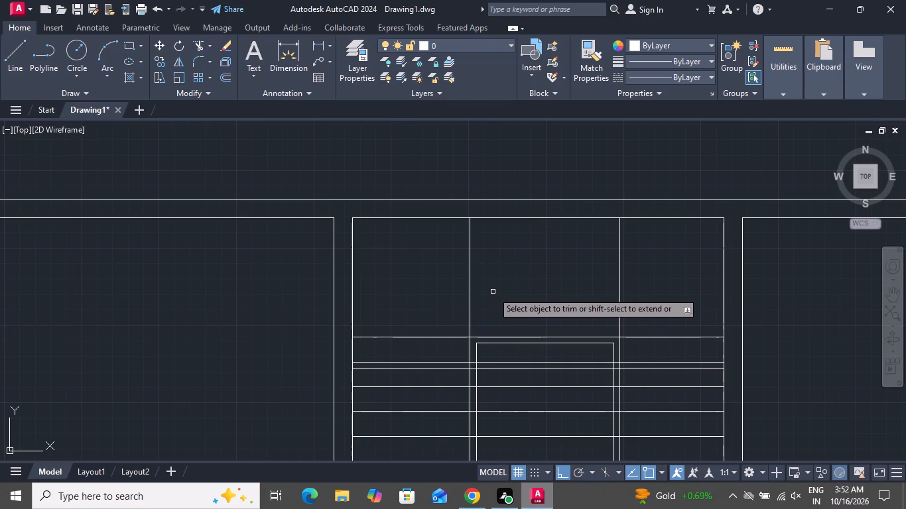
scroll(469, 380, "up", 4)
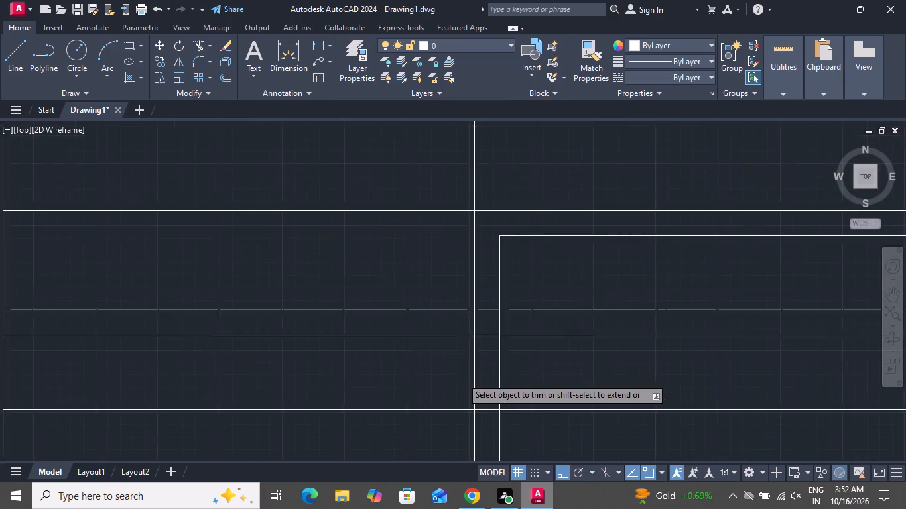
left_click(499, 243)
scroll(506, 312, "down", 5)
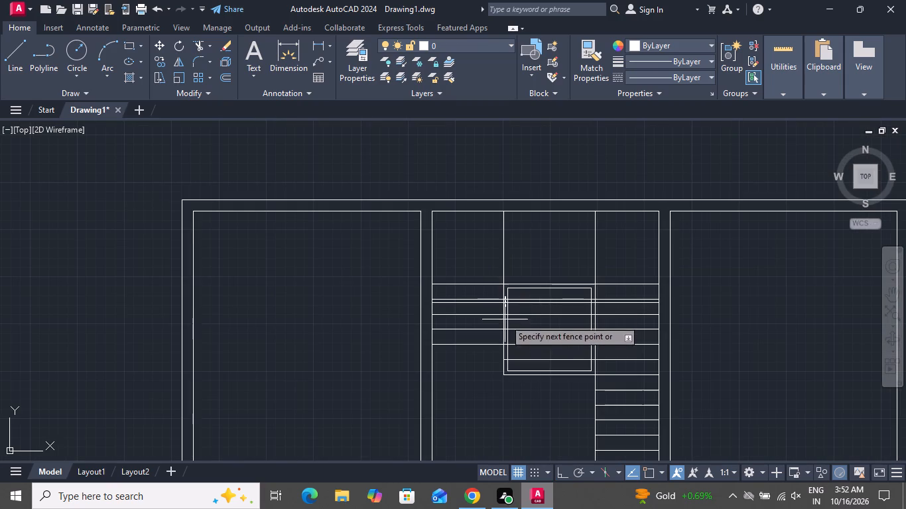
scroll(507, 364, "up", 2)
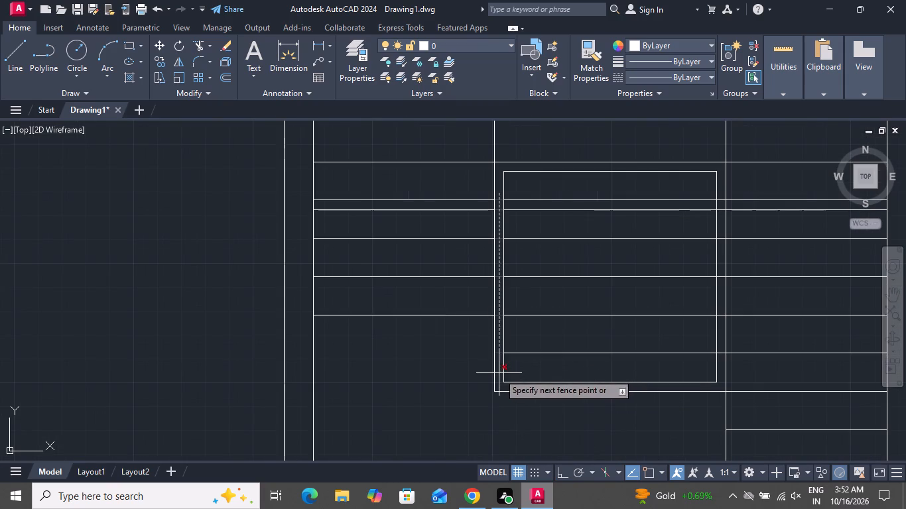
left_click(499, 373)
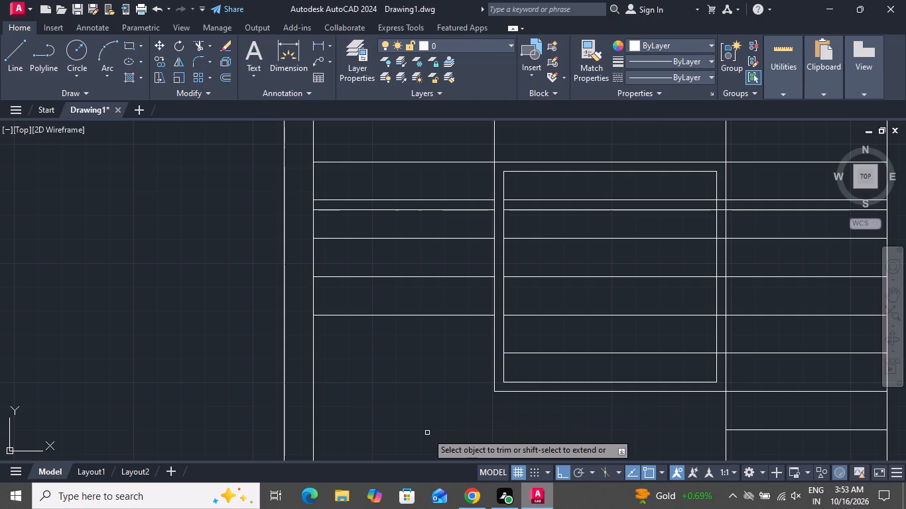
scroll(728, 203, "up", 3)
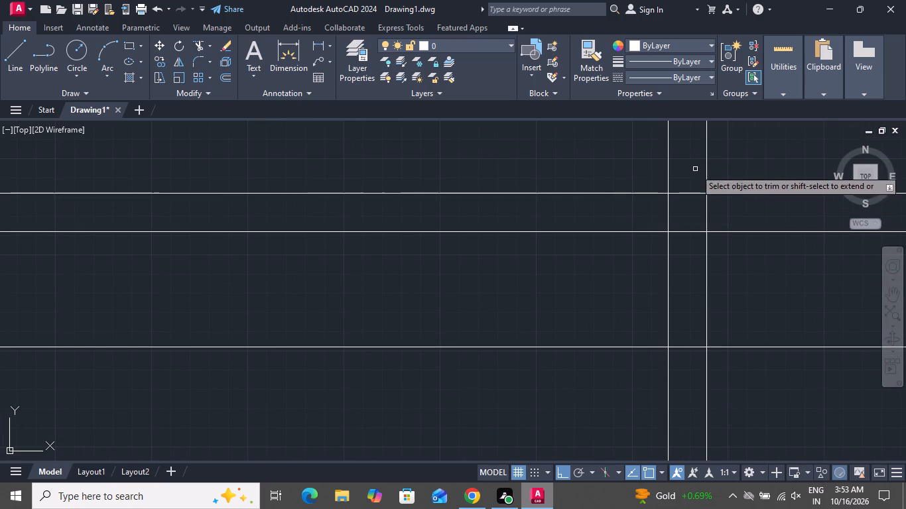
left_click(695, 169)
scroll(700, 410, "down", 5)
scroll(688, 421, "up", 3)
left_click(680, 414)
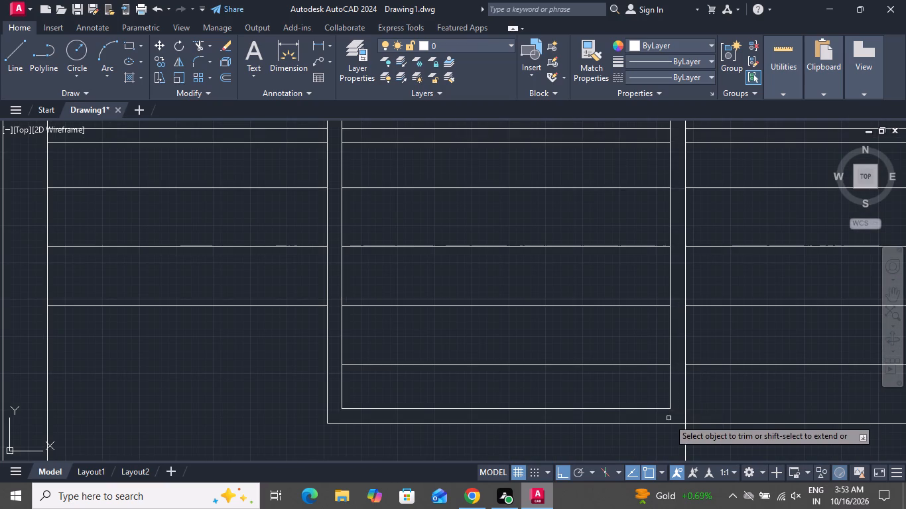
Trim all the tread segments inside the inner rectangle.
scroll(665, 424, "down", 2)
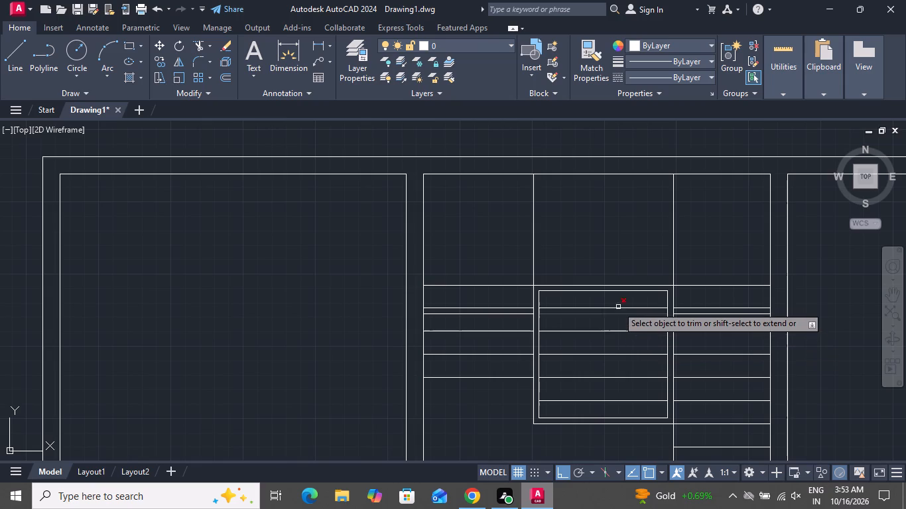
left_click(617, 304)
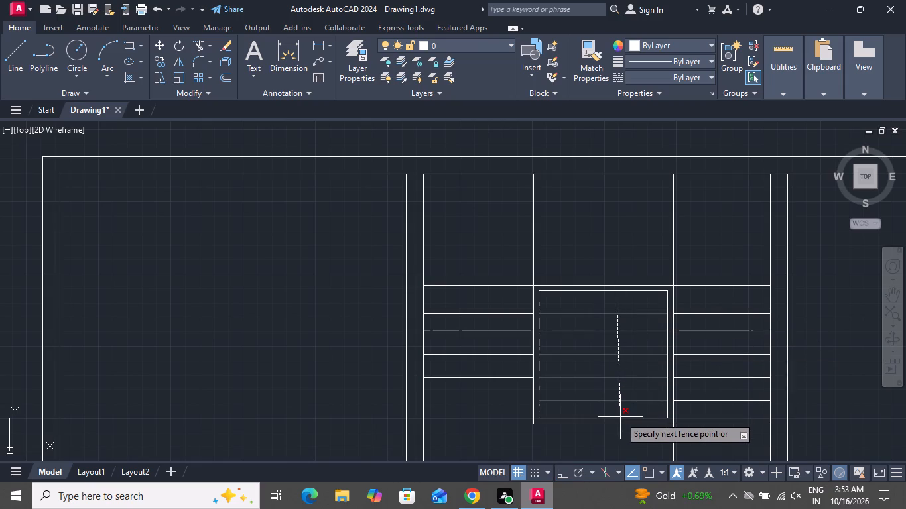
left_click(620, 417)
Finish trimming the tread segments inside the well's inner rectangle and end the Trim command.
scroll(619, 392, "down", 1)
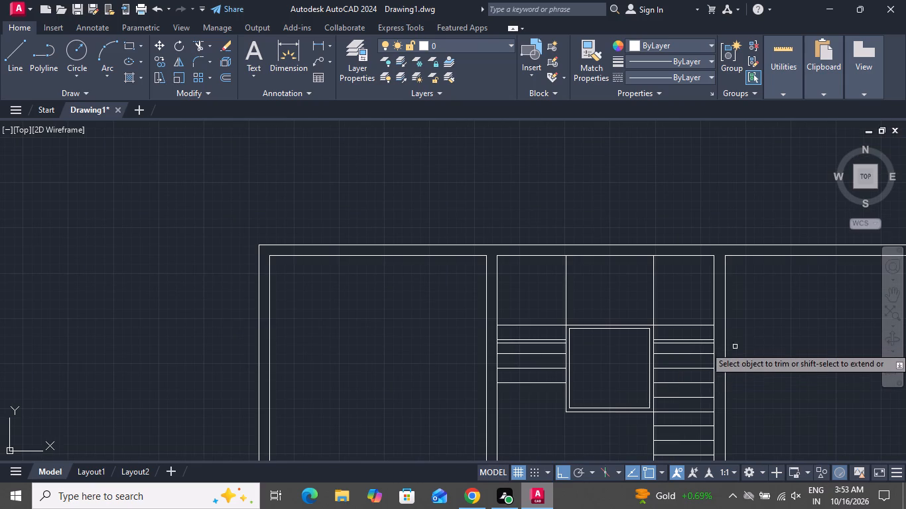
left_click(687, 344)
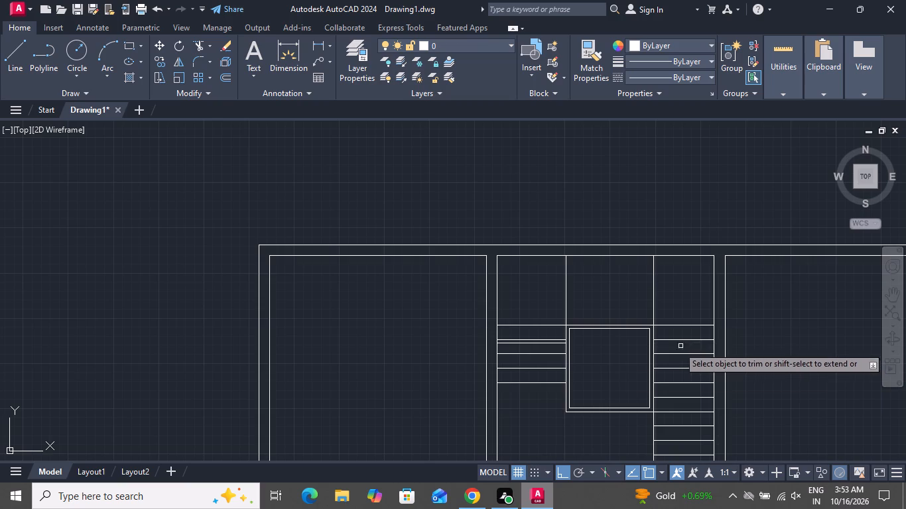
scroll(555, 393, "down", 2)
scroll(581, 443, "up", 3)
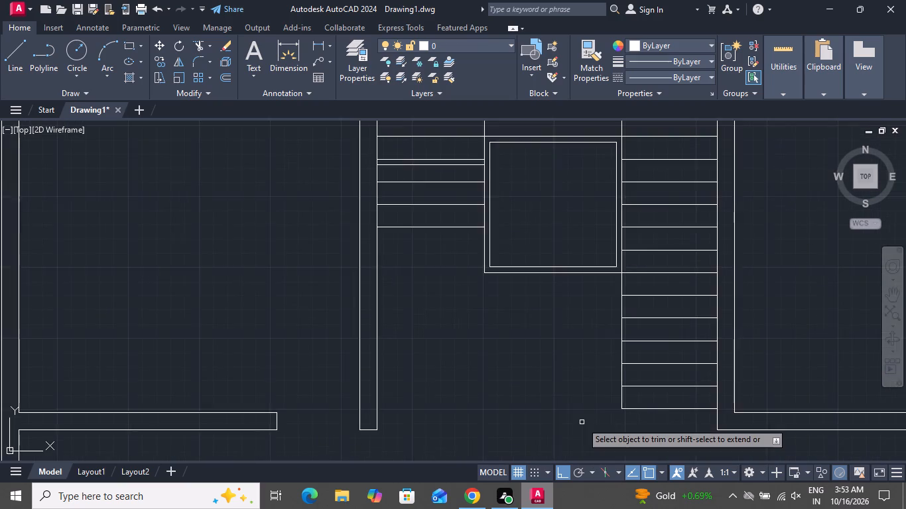
scroll(582, 422, "down", 2)
right_click(552, 375)
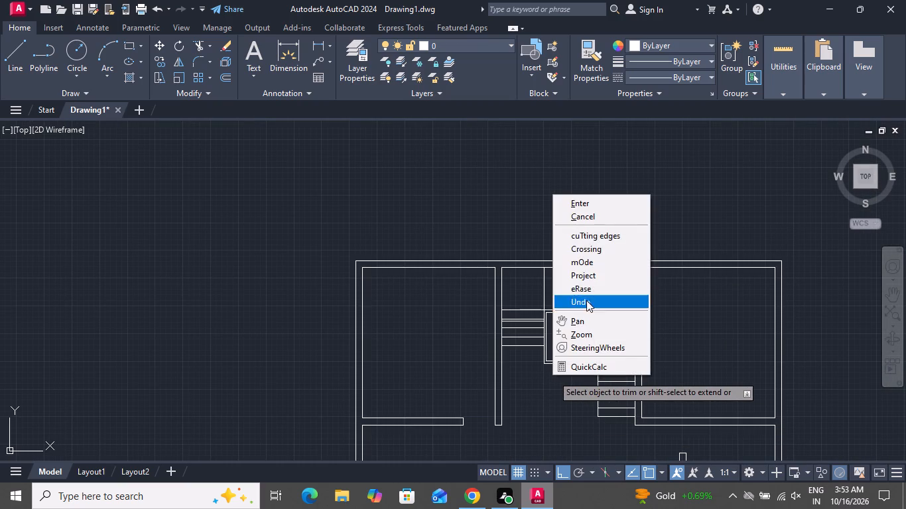
left_click(598, 221)
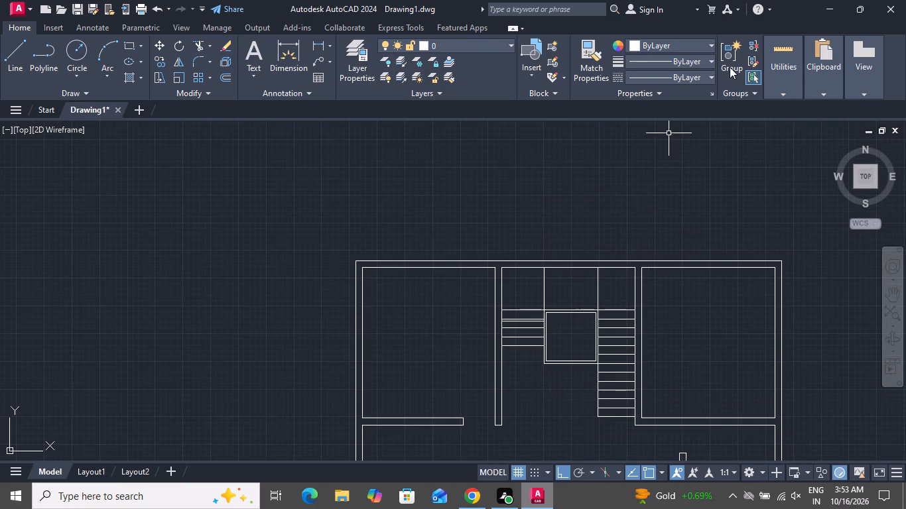
Draw a stair direction line from the left flight's first tread midpoint up, about 202 units across, and down to the right flight's second tread.
left_click(27, 53)
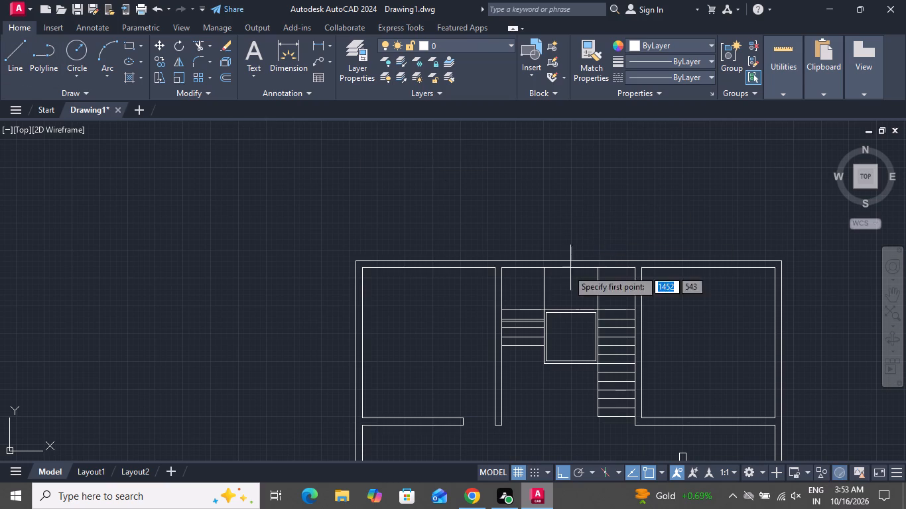
scroll(531, 325, "up", 2)
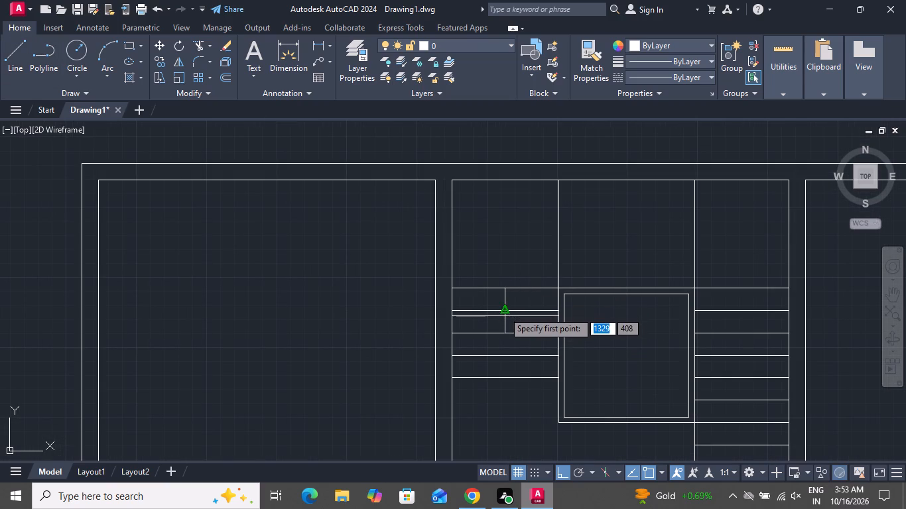
left_click(503, 311)
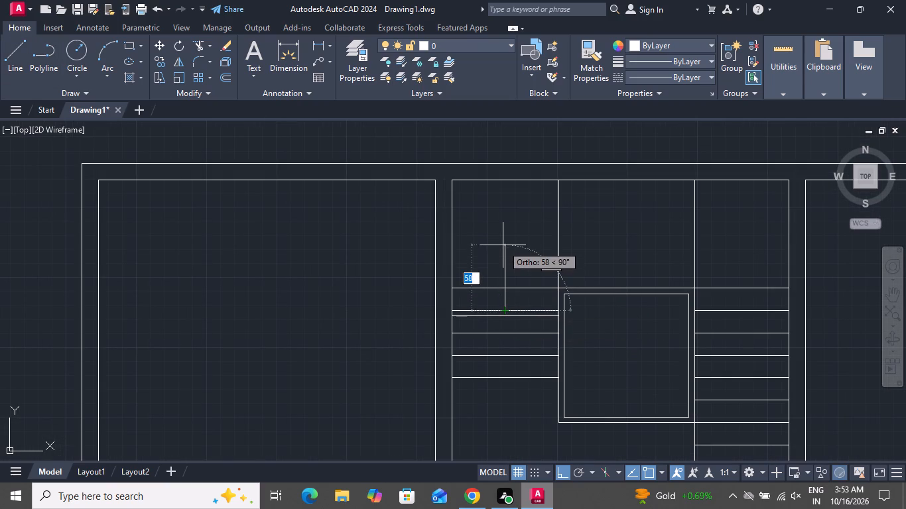
left_click(507, 221)
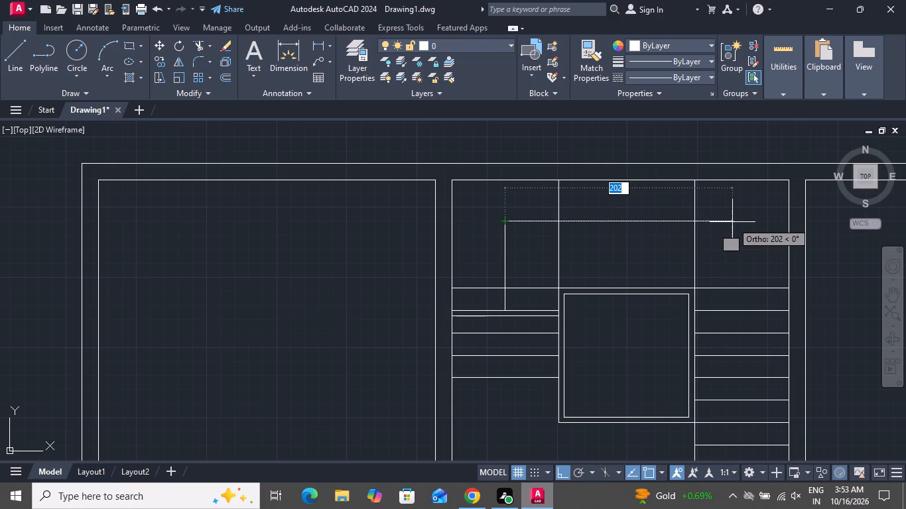
left_click(734, 222)
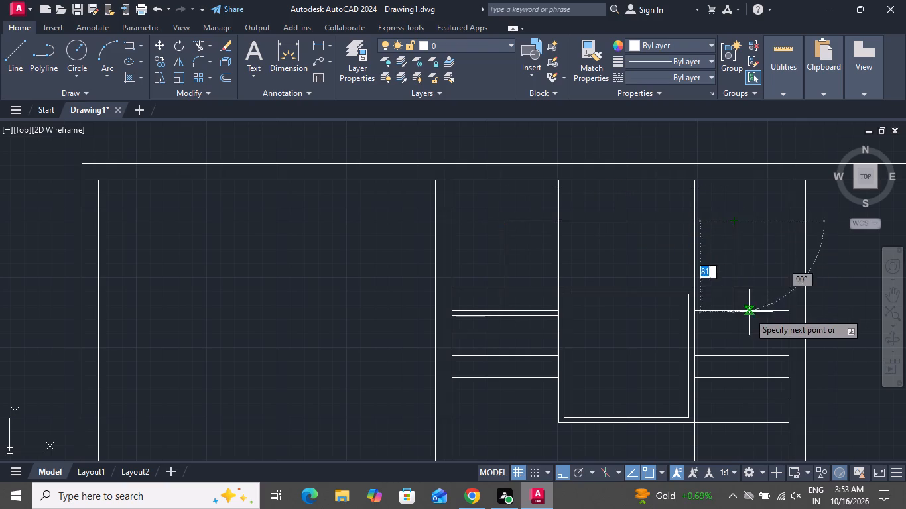
left_click(737, 329)
right_click(737, 331)
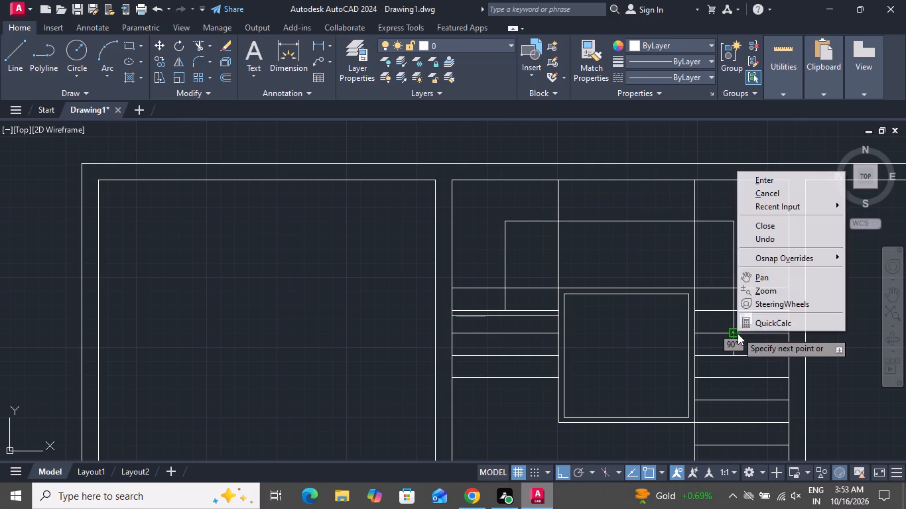
left_click(756, 196)
Delete the upper of the two closely spaced tread lines in the left flight.
scroll(549, 298, "up", 3)
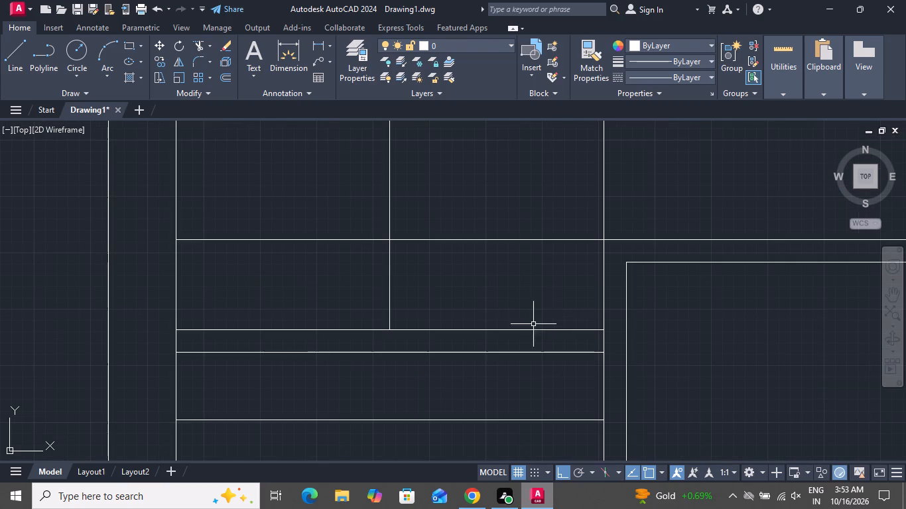
left_click(535, 329)
key("Delete")
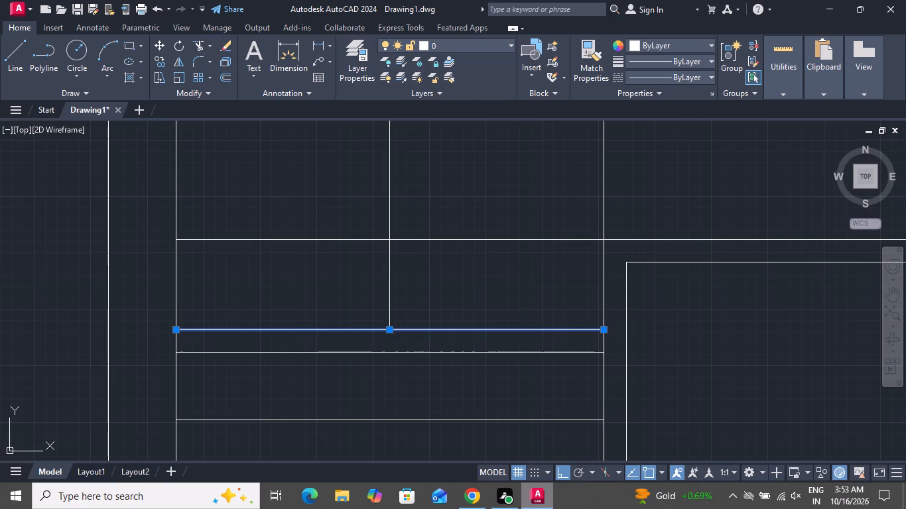
Draw a downward-pointing triangular arrowhead at the direction line's left end, with Ortho off for the sloping sides.
scroll(640, 424, "down", 2)
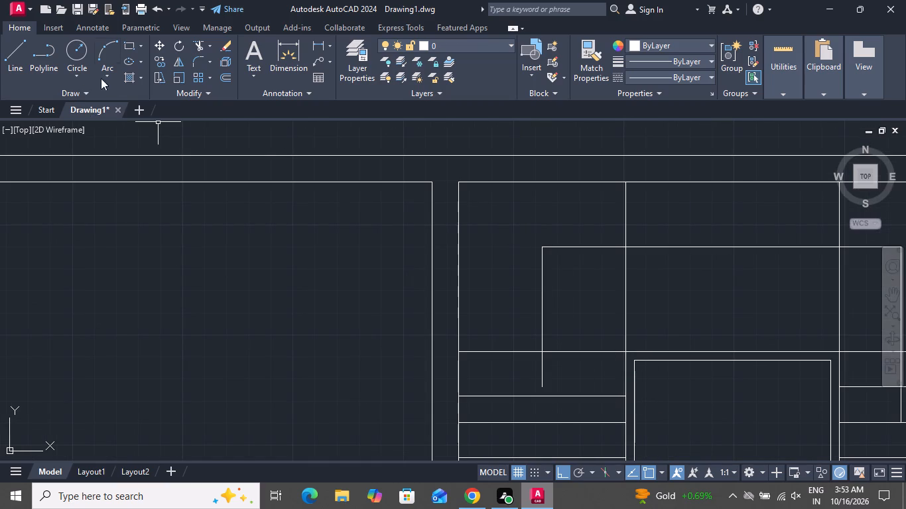
left_click(8, 38)
left_click(16, 60)
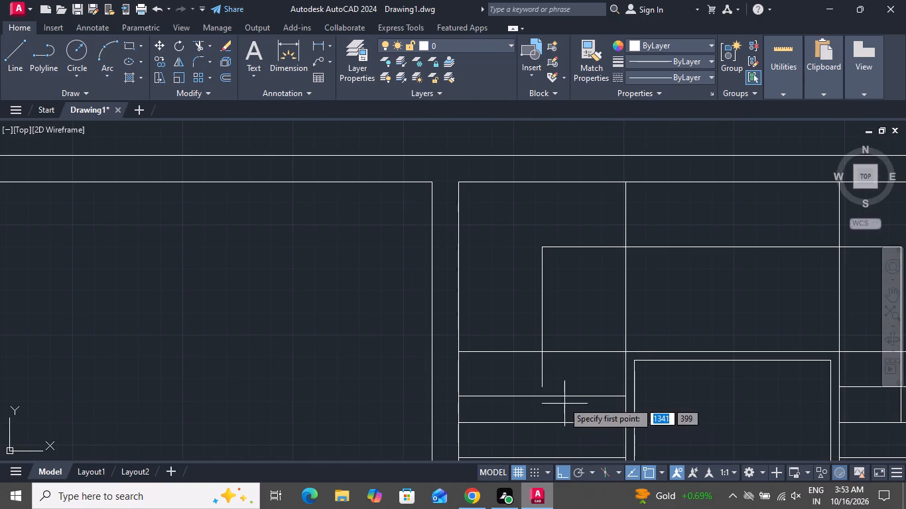
left_click(528, 386)
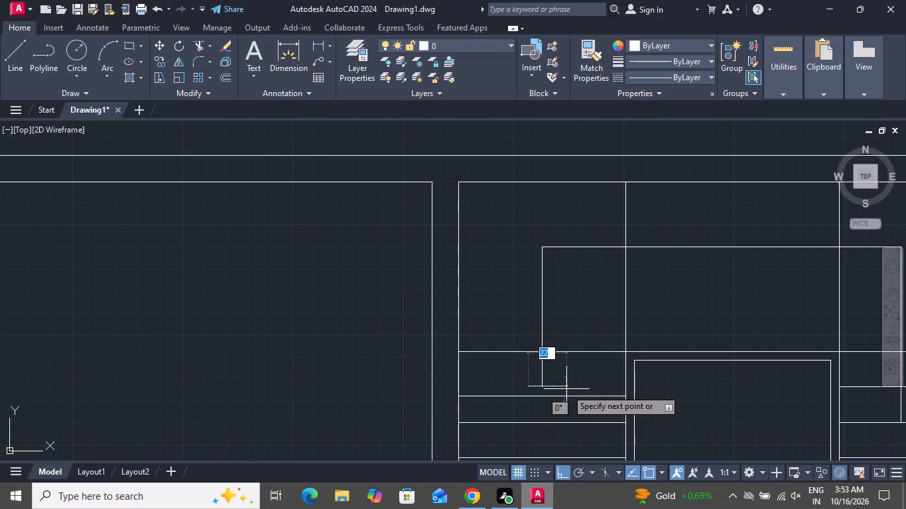
left_click(558, 384)
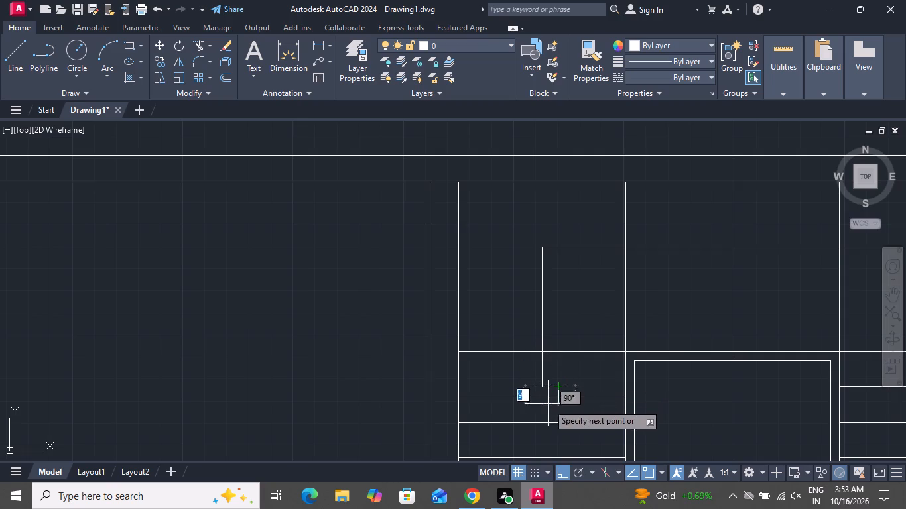
left_click(569, 474)
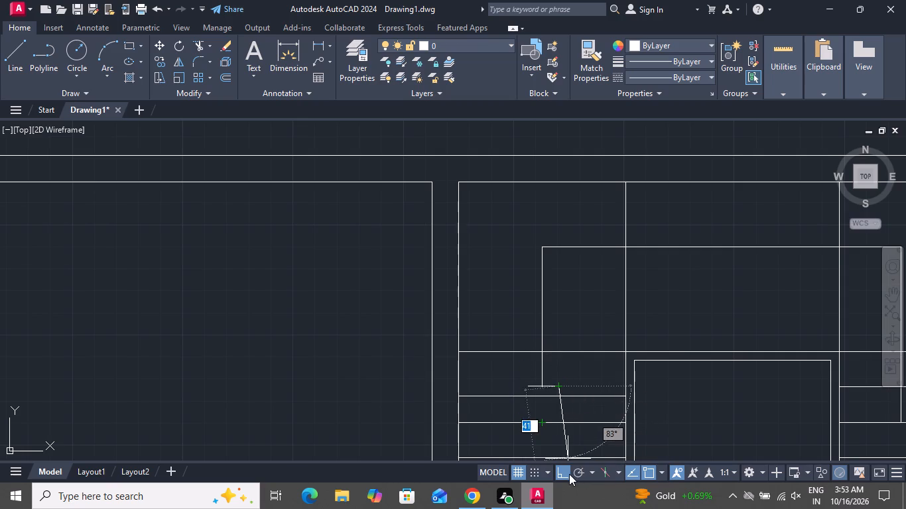
left_click(549, 413)
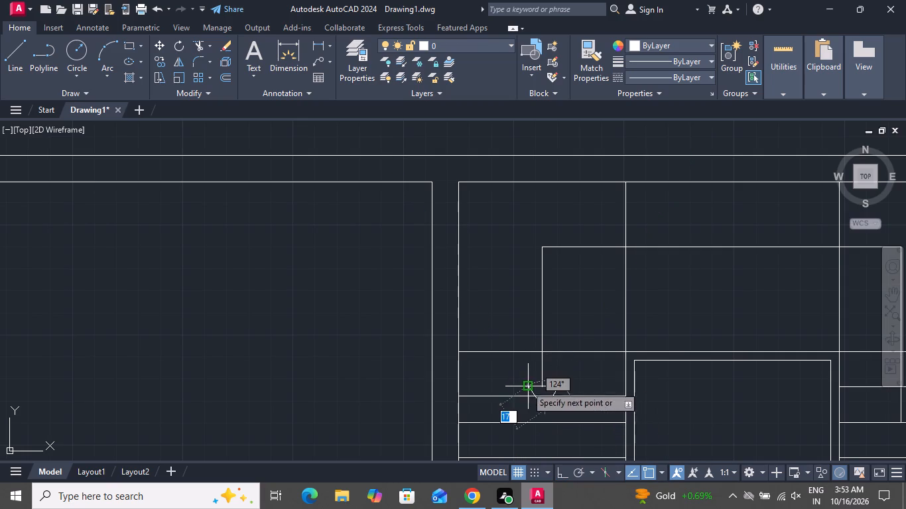
left_click(527, 382)
right_click(527, 382)
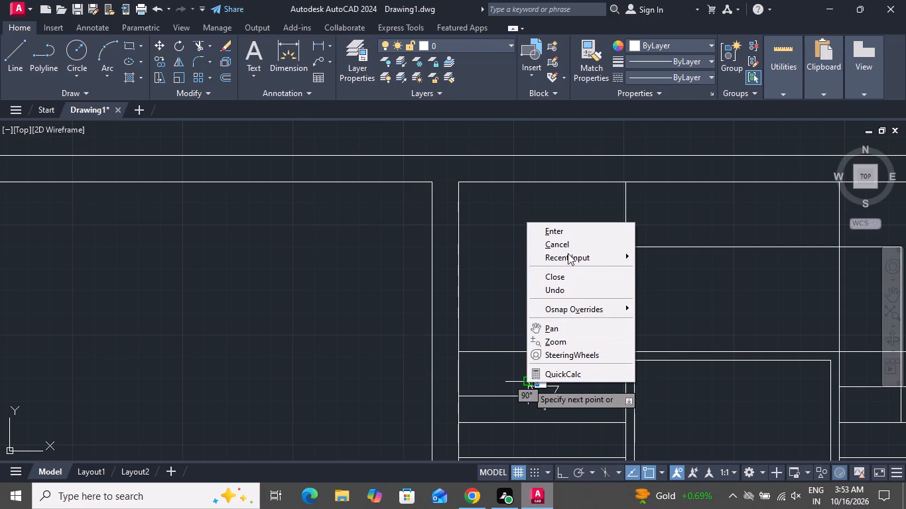
left_click(569, 248)
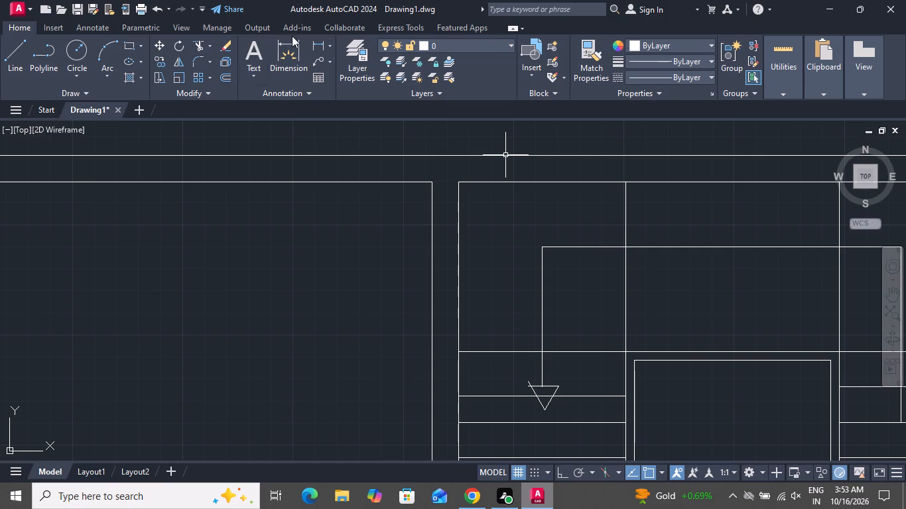
Trim the line ends that overshoot the arrowhead triangle's upper left corner.
left_click(193, 48)
scroll(574, 400, "up", 2)
scroll(551, 400, "down", 1)
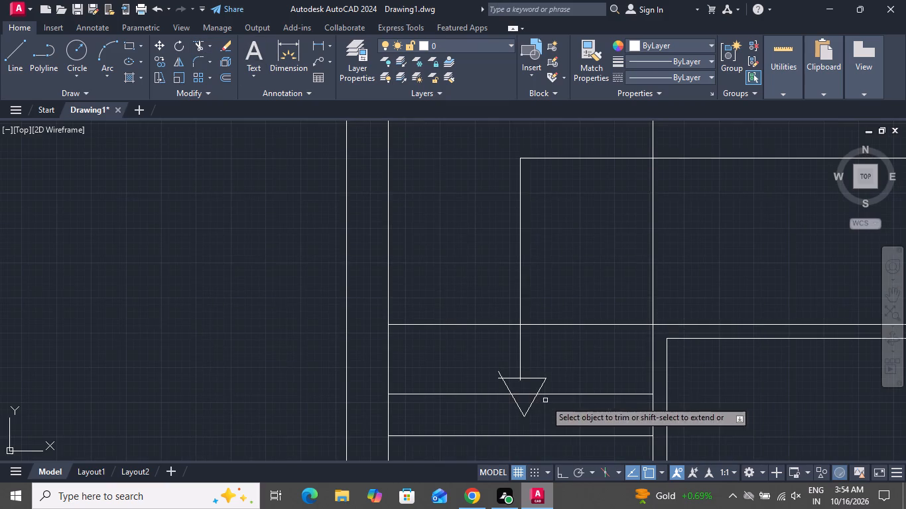
scroll(497, 374, "up", 5)
left_click(511, 374)
left_click(497, 414)
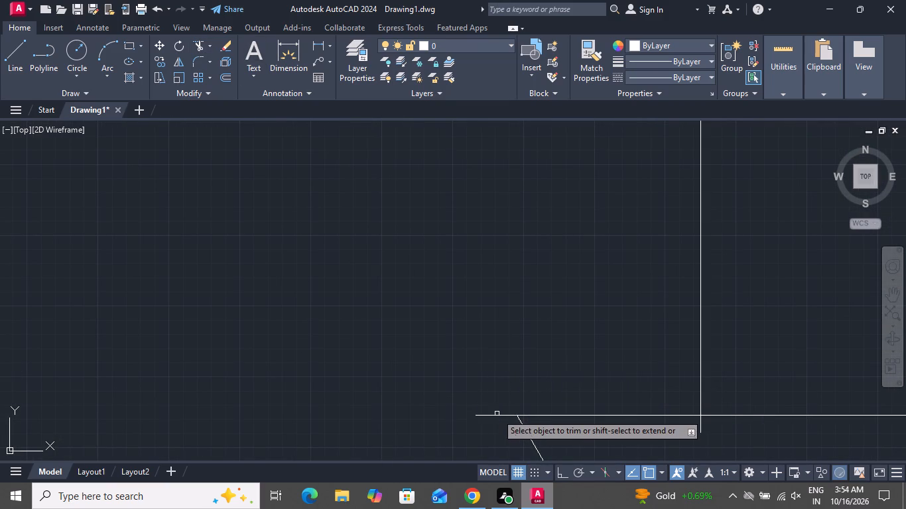
left_click(491, 427)
left_click(498, 390)
right_click(500, 332)
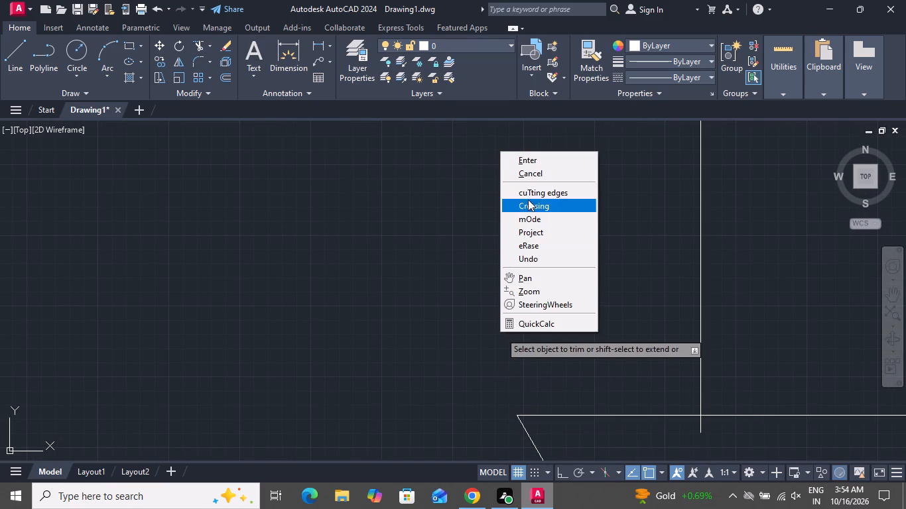
left_click(531, 179)
Trim the short stub of the direction line that extends inside the arrowhead triangle.
scroll(442, 246, "down", 1)
scroll(434, 264, "up", 1)
scroll(434, 267, "down", 4)
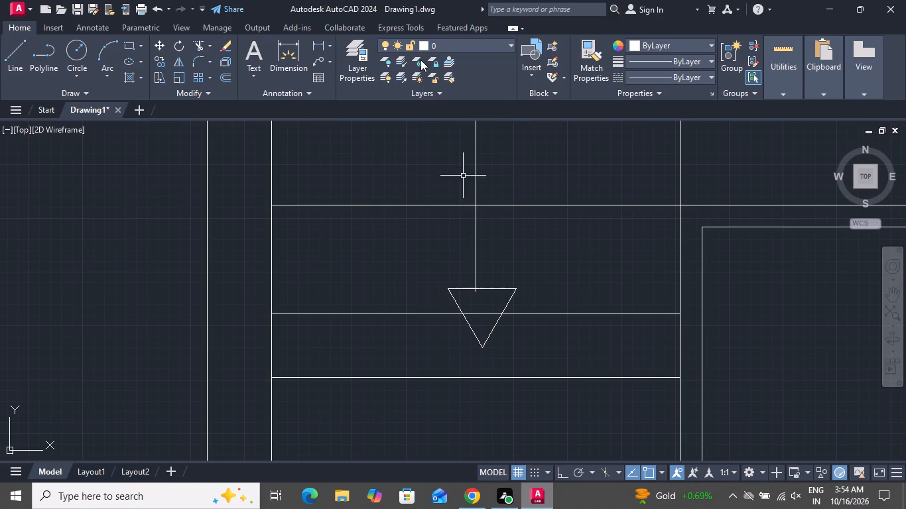
left_click(199, 46)
scroll(481, 289, "up", 1)
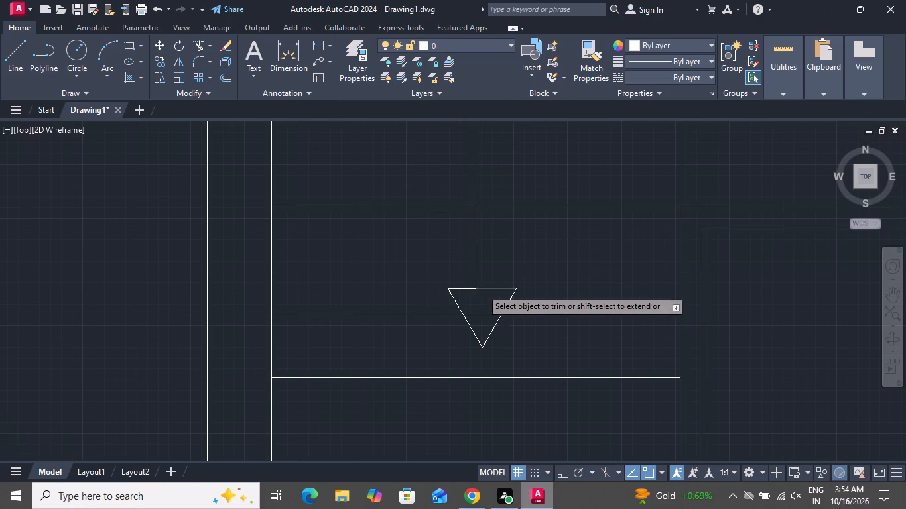
scroll(481, 288, "up", 5)
scroll(466, 302, "down", 1)
left_click(469, 293)
left_click(441, 301)
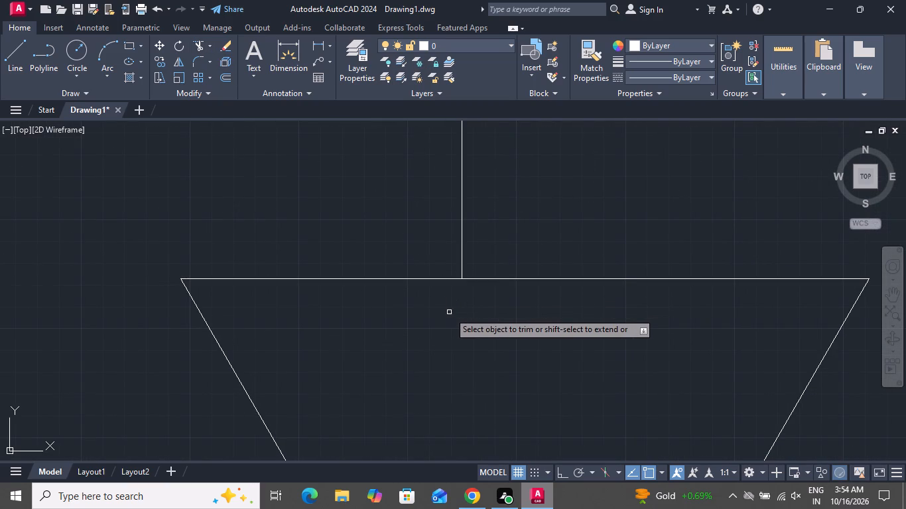
right_click(449, 312)
left_click(484, 152)
Draw an upward-pointing arrowhead at the direction line's lower end on the right flight, with both legs starting on the tread.
scroll(485, 268, "down", 2)
scroll(485, 268, "up", 1)
scroll(485, 268, "down", 6)
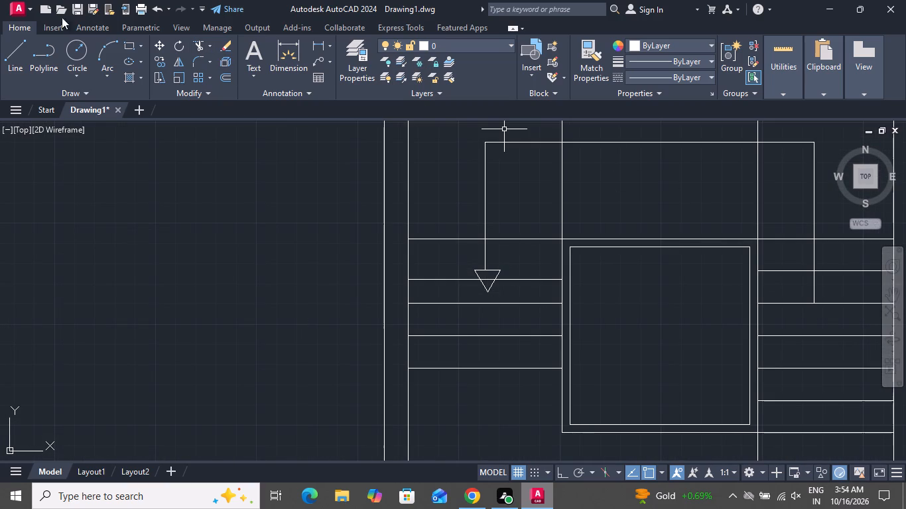
left_click(10, 49)
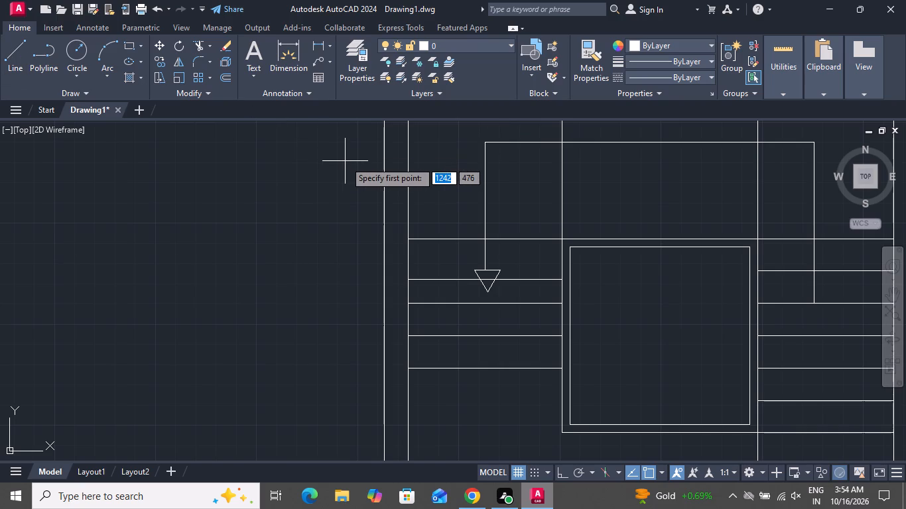
scroll(557, 345, "down", 1)
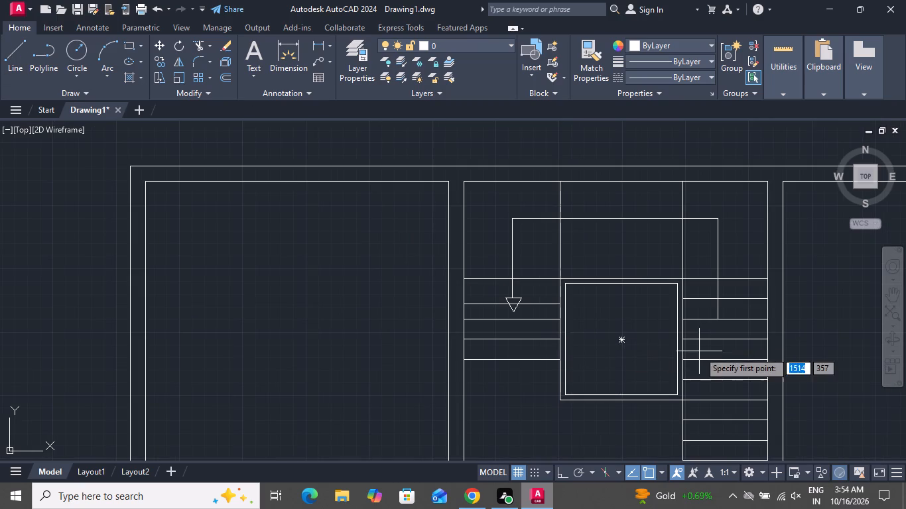
scroll(716, 327, "up", 3)
left_click(710, 298)
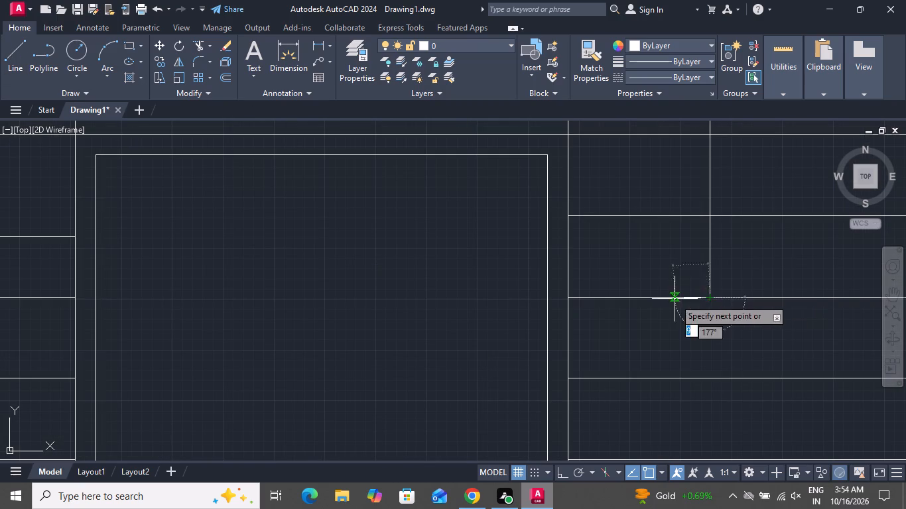
left_click(728, 295)
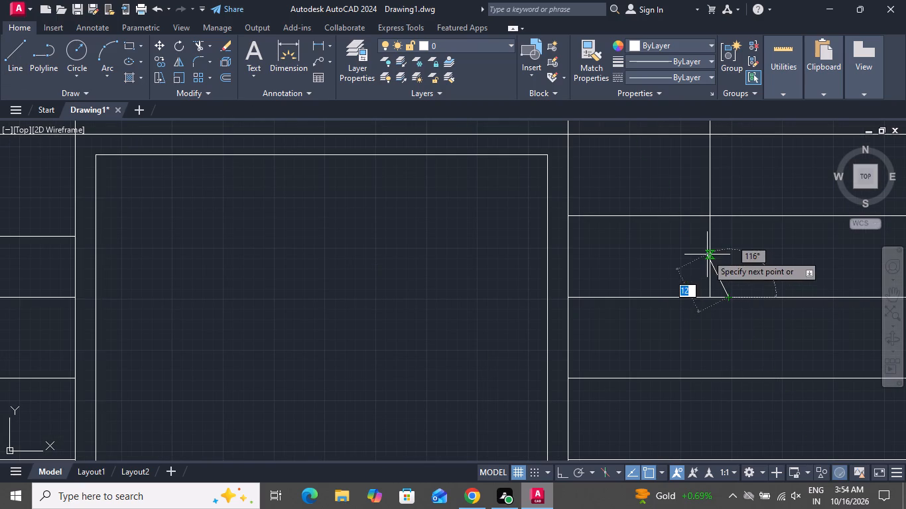
left_click(707, 254)
left_click(692, 300)
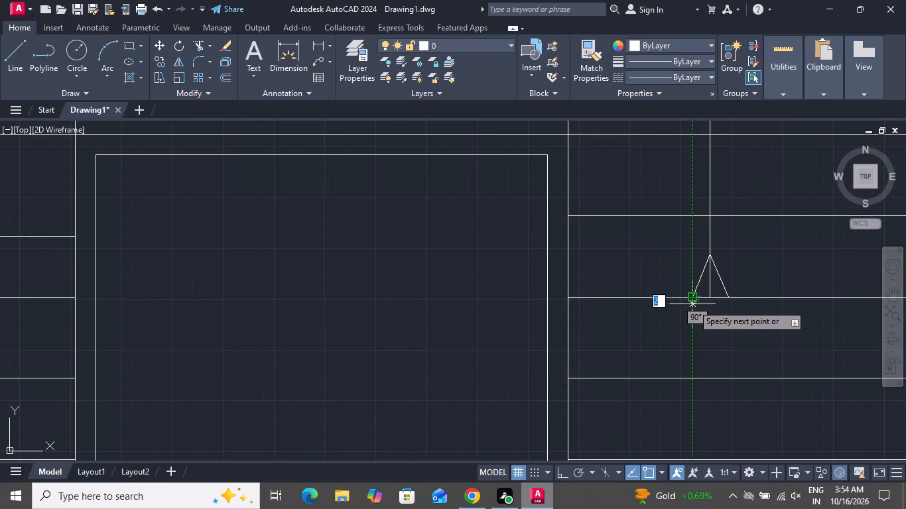
right_click(692, 304)
left_click(724, 327)
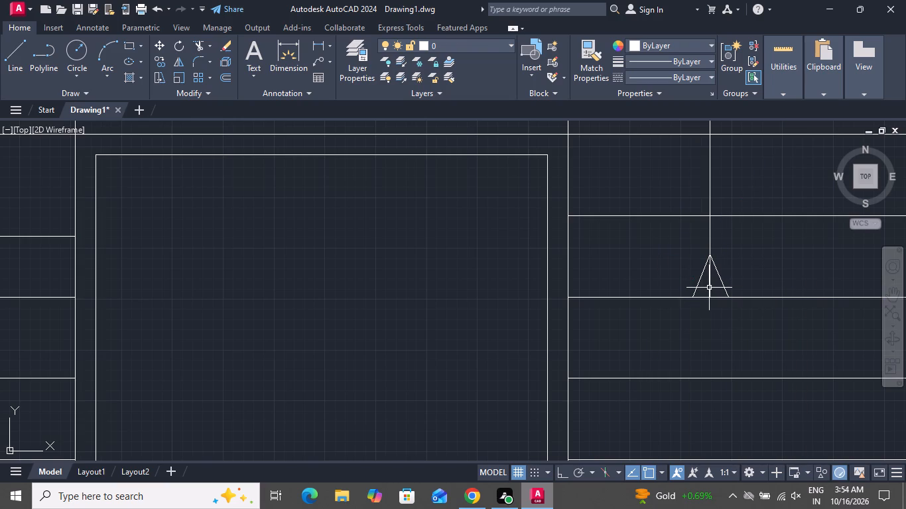
Trim the piece of the direction line that runs inside the upward-pointing arrowhead on the right flight.
left_click(709, 287)
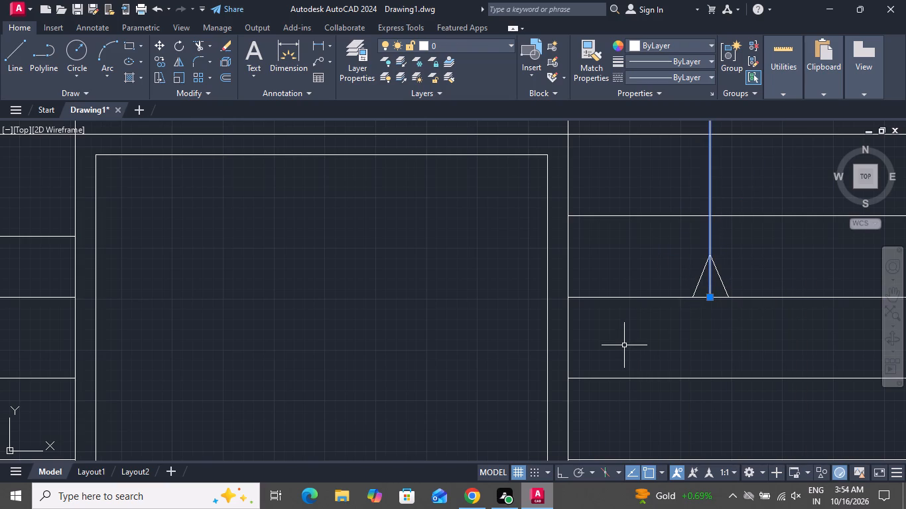
key("Escape")
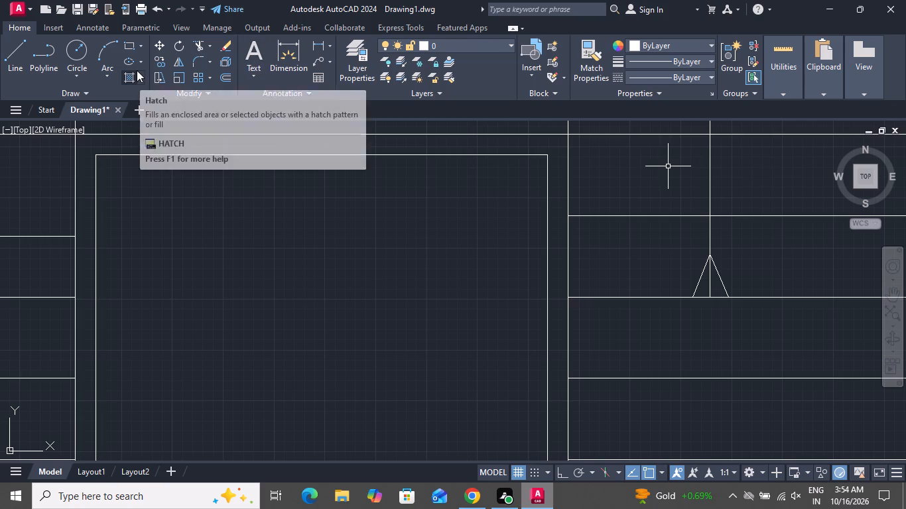
left_click(192, 42)
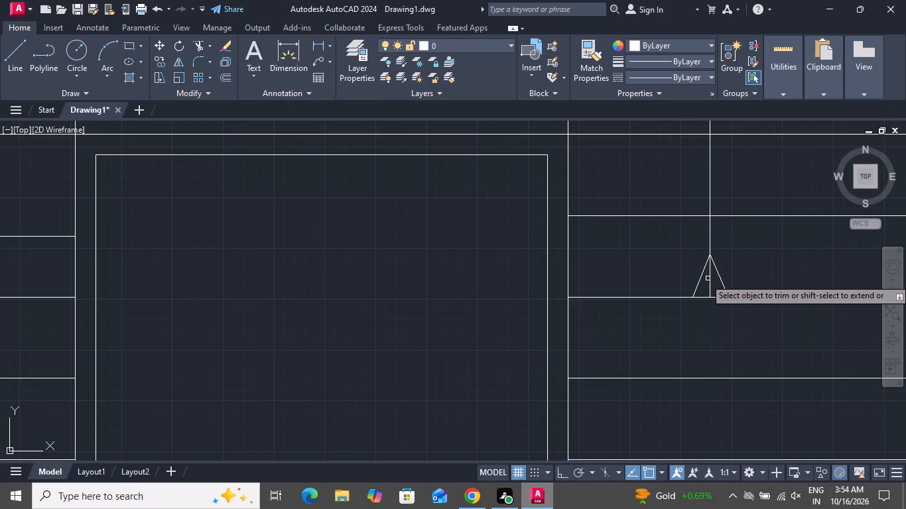
left_click(709, 278)
right_click(714, 282)
left_click(728, 300)
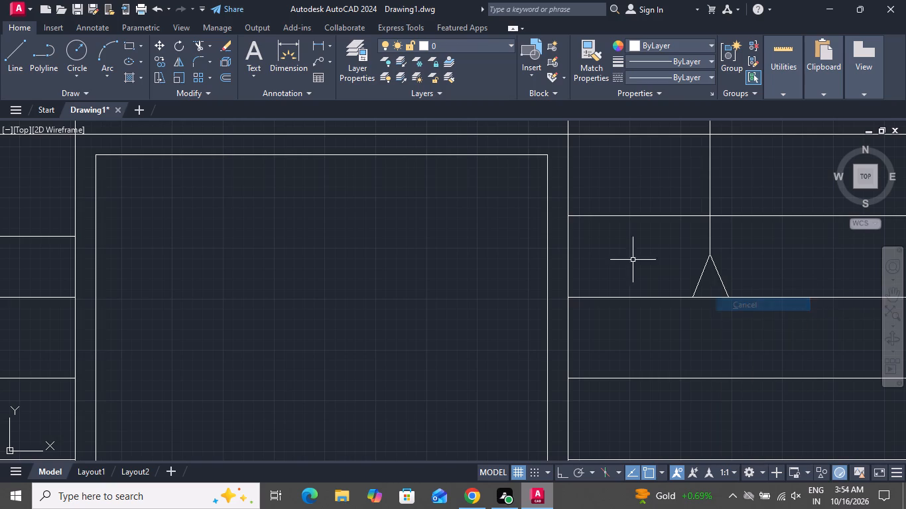
Draw a line about 231 units long from the middle of the right flight's arrowhead base down to just beyond the lowest tread.
left_click(19, 44)
scroll(375, 130, "down", 2)
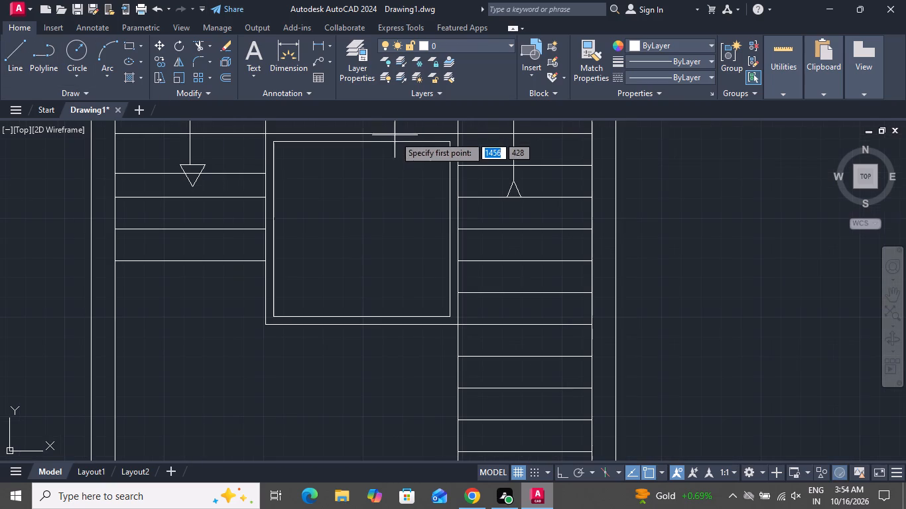
scroll(420, 133, "down", 3)
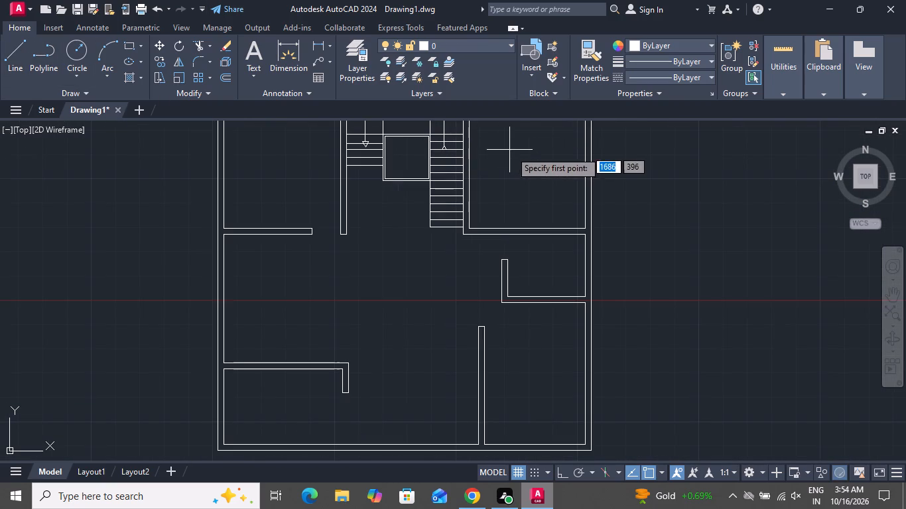
scroll(513, 192, "down", 2)
scroll(478, 166, "up", 5)
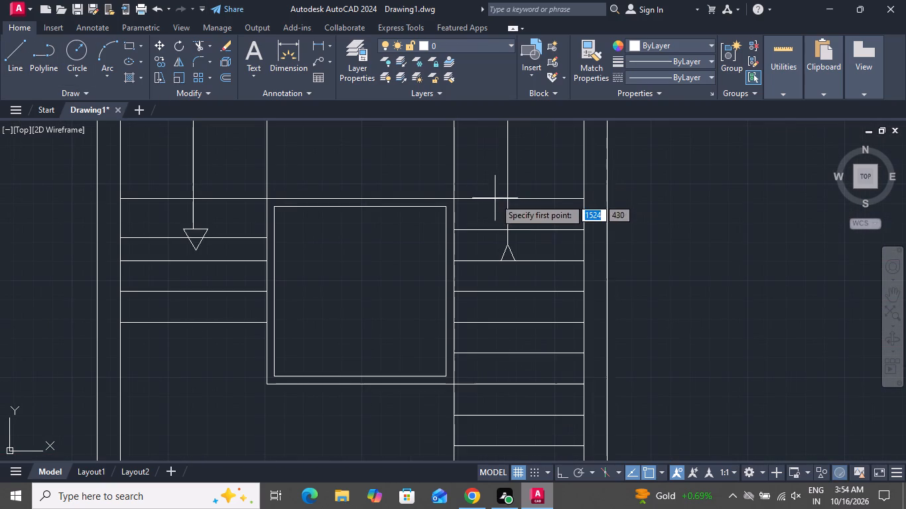
left_click(508, 264)
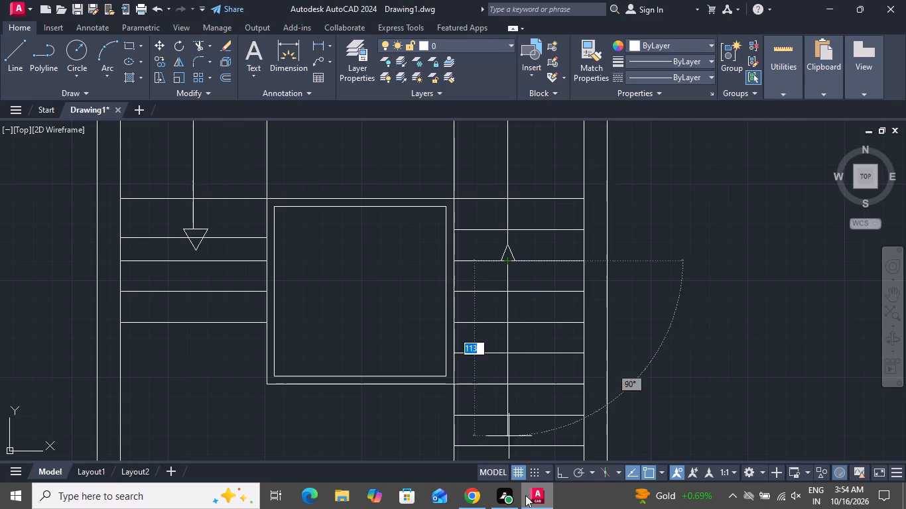
scroll(525, 333, "down", 3)
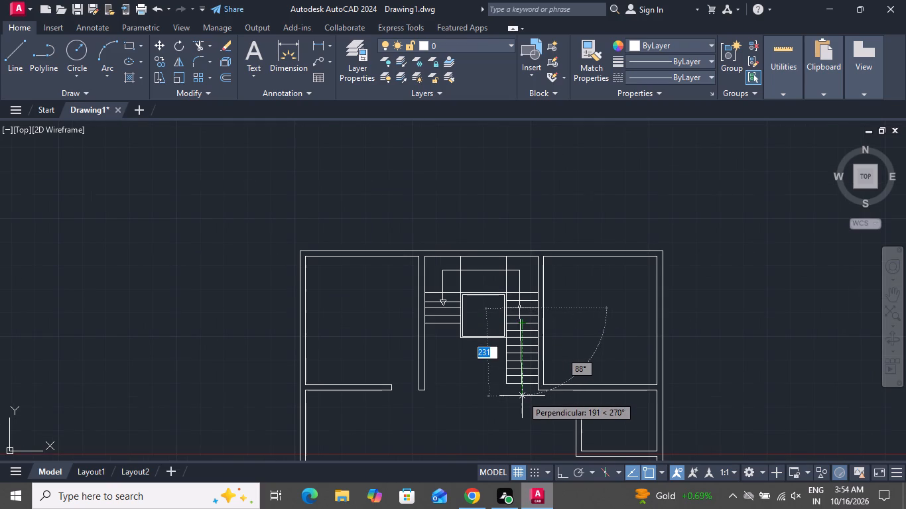
left_click(522, 396)
right_click(522, 396)
left_click(549, 261)
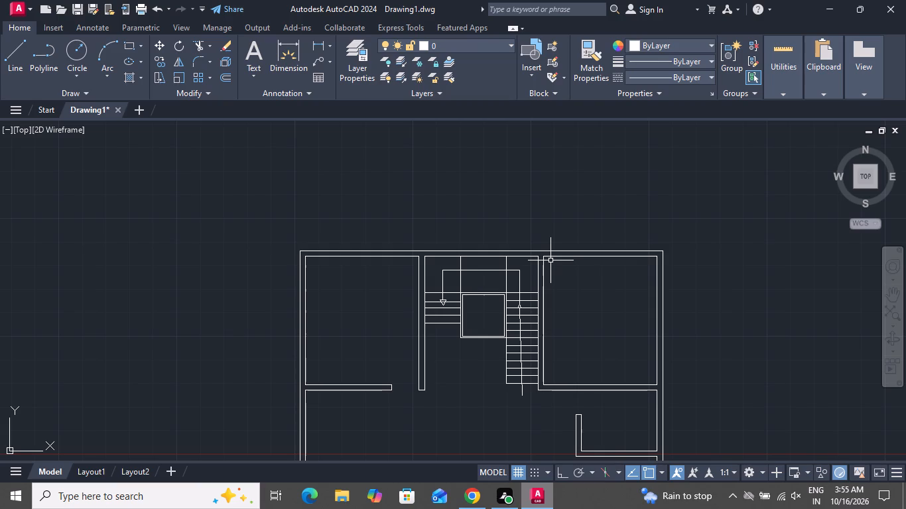
scroll(560, 329, "down", 1)
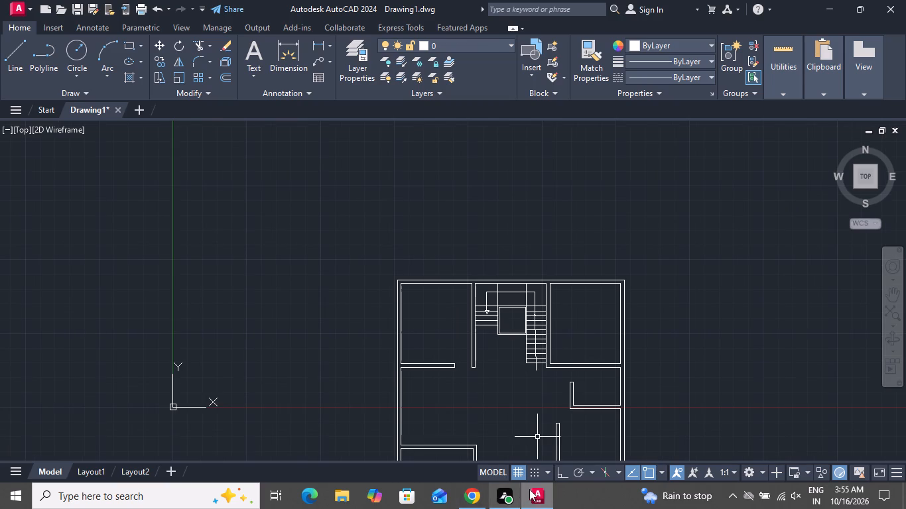
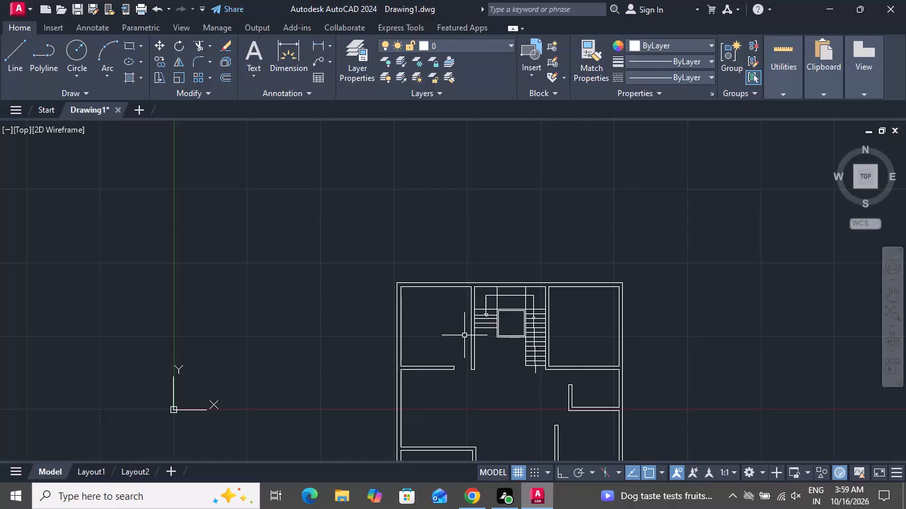
Move the entire floor plan diagonally up and to the right, farther away from the origin.
scroll(478, 343, "down", 1)
scroll(478, 343, "up", 1)
scroll(478, 343, "down", 1)
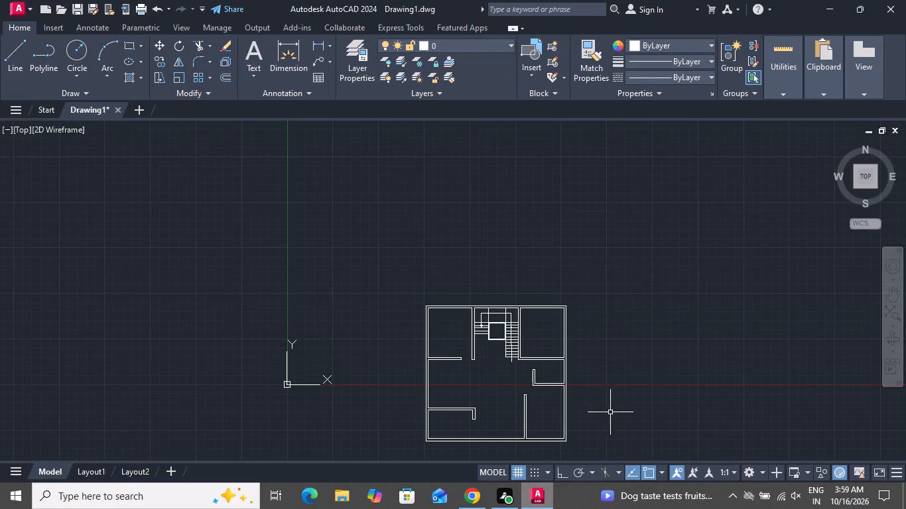
scroll(597, 414, "up", 3)
scroll(578, 380, "down", 1)
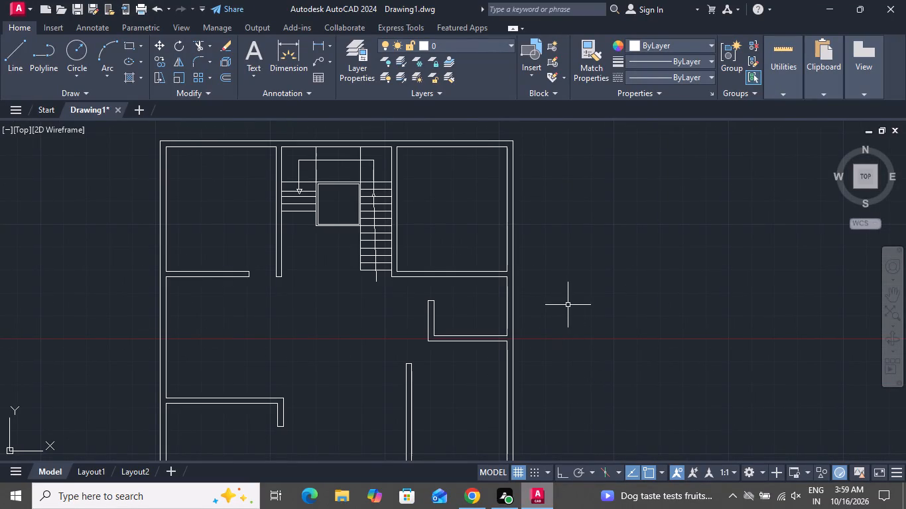
scroll(569, 304, "down", 2)
left_click(620, 172)
left_click(390, 413)
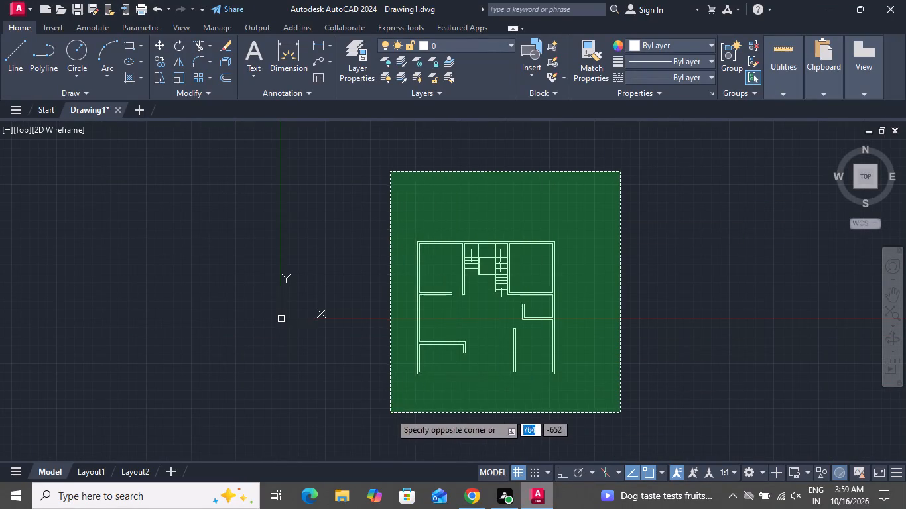
left_click(159, 46)
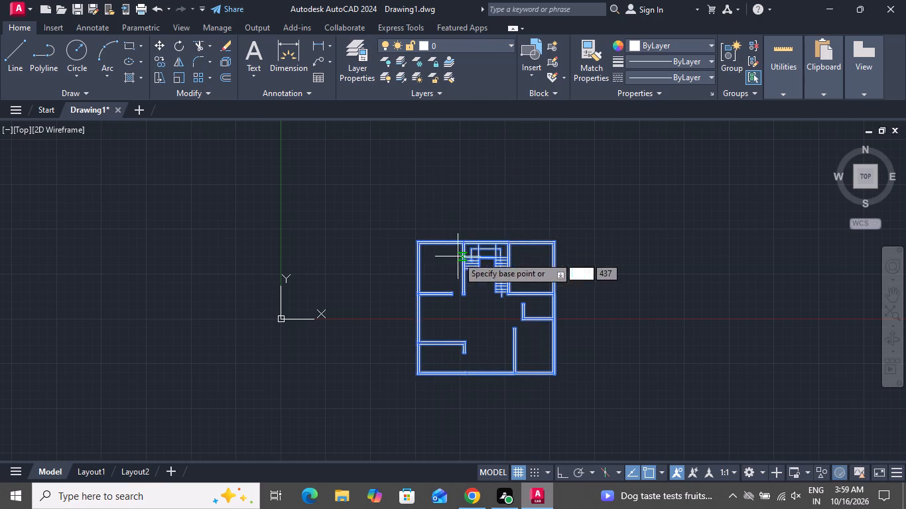
left_click(458, 256)
scroll(464, 304, "up", 1)
scroll(464, 304, "down", 1)
scroll(464, 304, "up", 1)
scroll(464, 304, "down", 1)
scroll(574, 159, "up", 4)
scroll(455, 194, "up", 1)
scroll(455, 194, "down", 1)
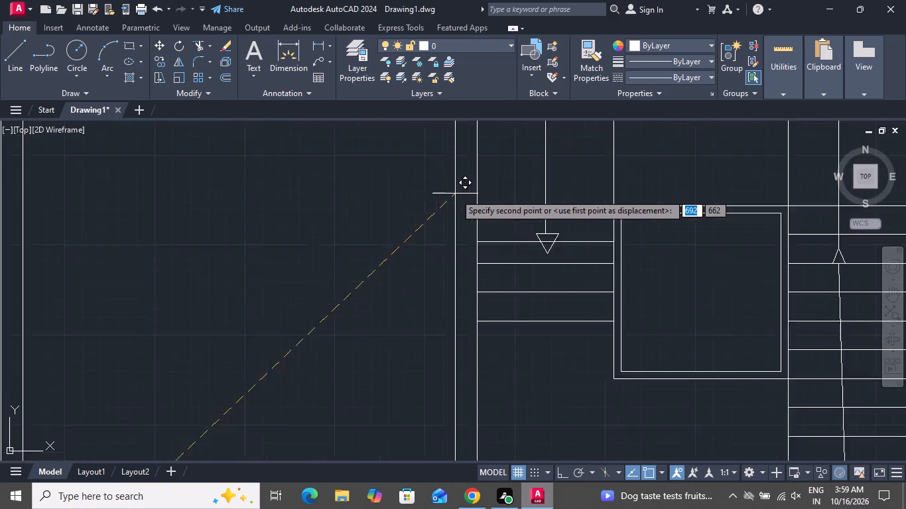
scroll(455, 194, "down", 3)
left_click(448, 181)
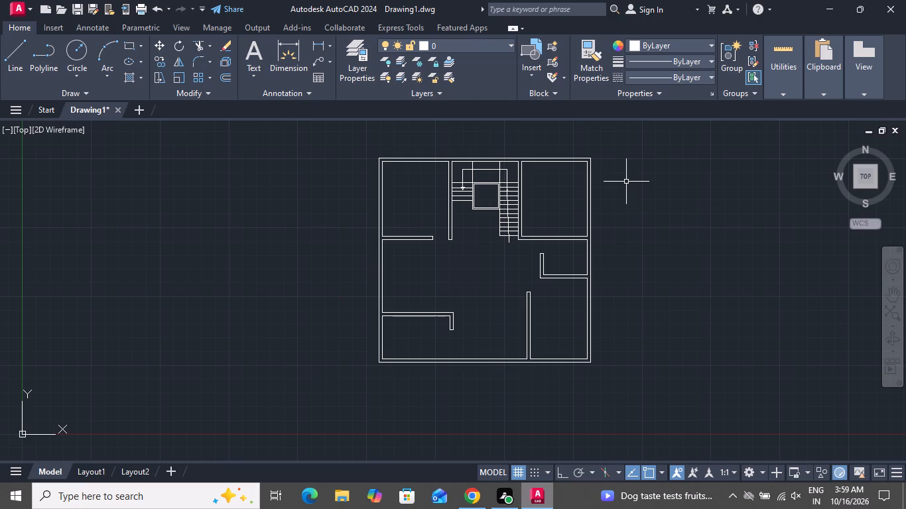
Draw a short perpendicular line across the top outer wall, near the middle of the upper-left room.
left_click(6, 48)
scroll(417, 129, "up", 2)
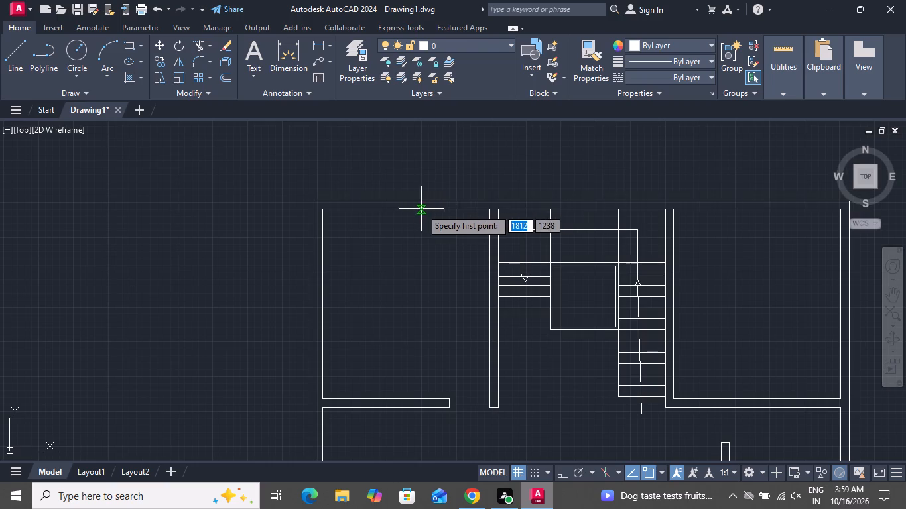
scroll(409, 213, "up", 2)
left_click(395, 201)
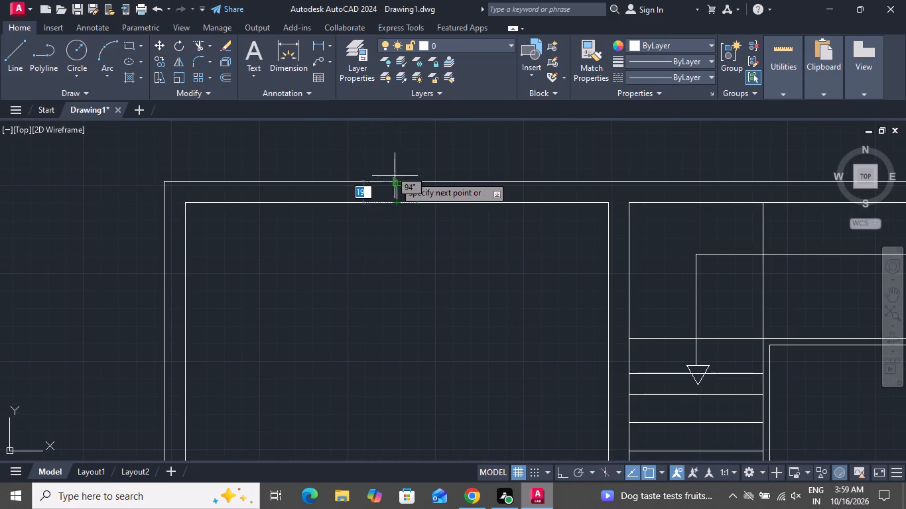
left_click(397, 178)
right_click(397, 178)
left_click(413, 196)
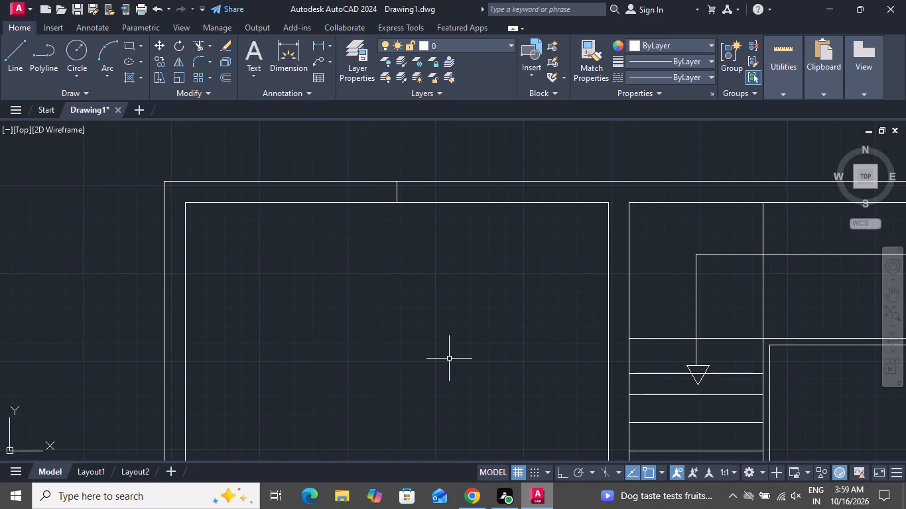
Offset the short line across the upper-left room's top wall by 40 to both sides.
key("o")
key("space")
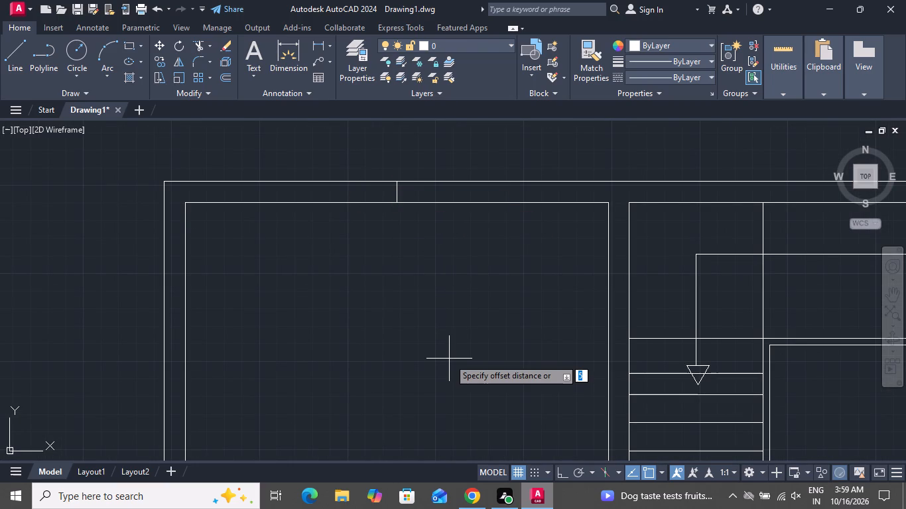
key("4")
type("0")
key("space")
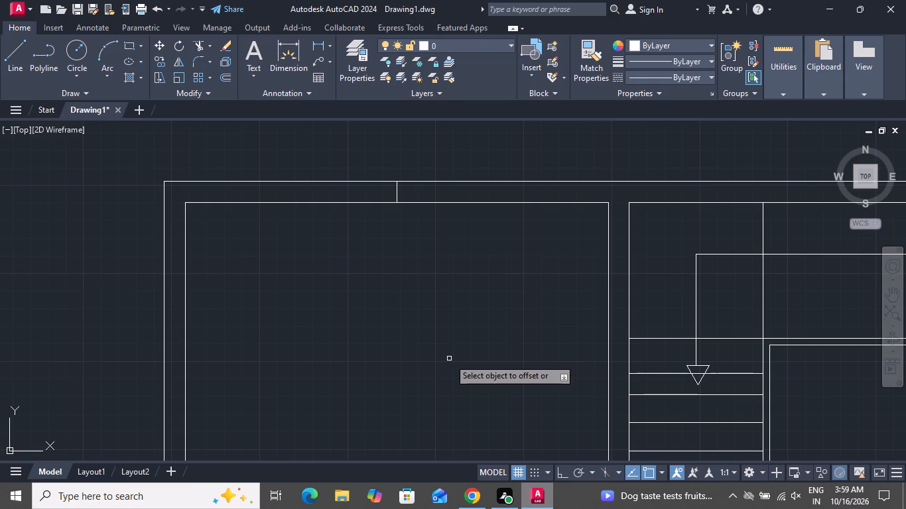
left_click(396, 197)
left_click(356, 196)
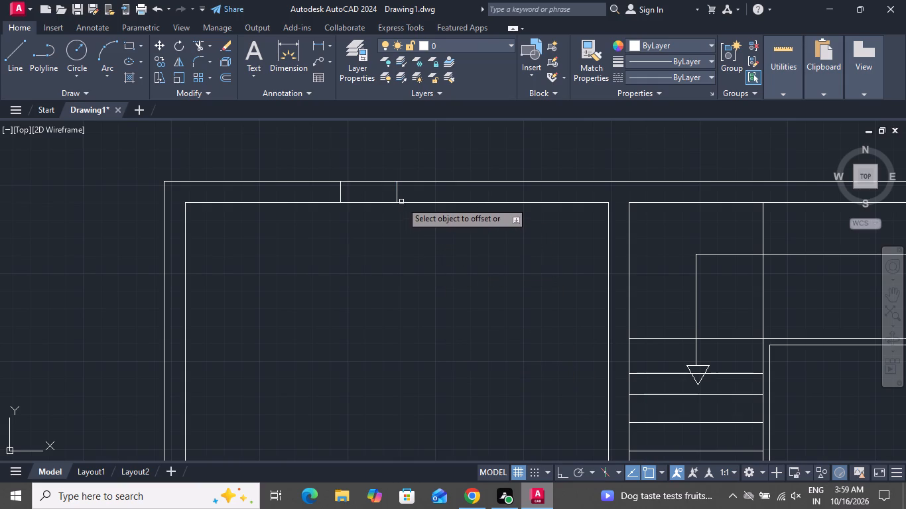
left_click(397, 196)
left_click(547, 200)
right_click(416, 278)
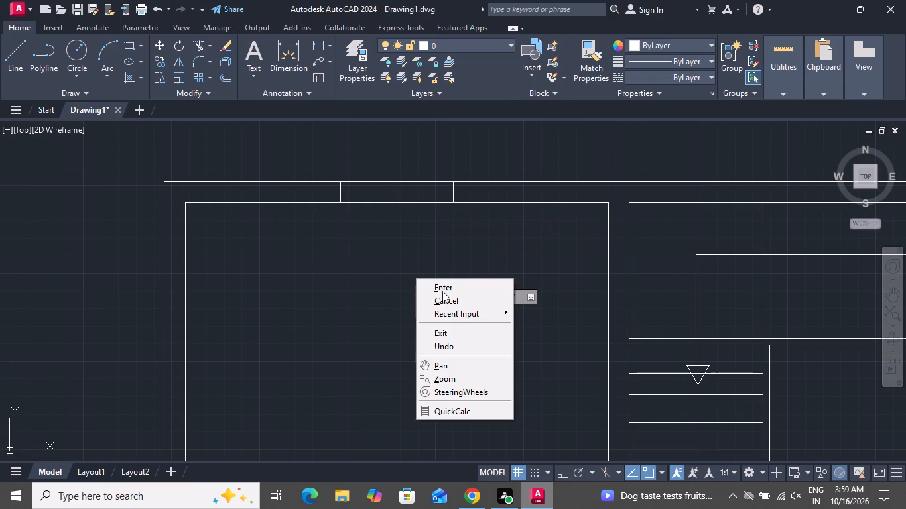
left_click(443, 293)
Offset the two outer window lines in the upper-left room's top wall outward by 2.
type("O")
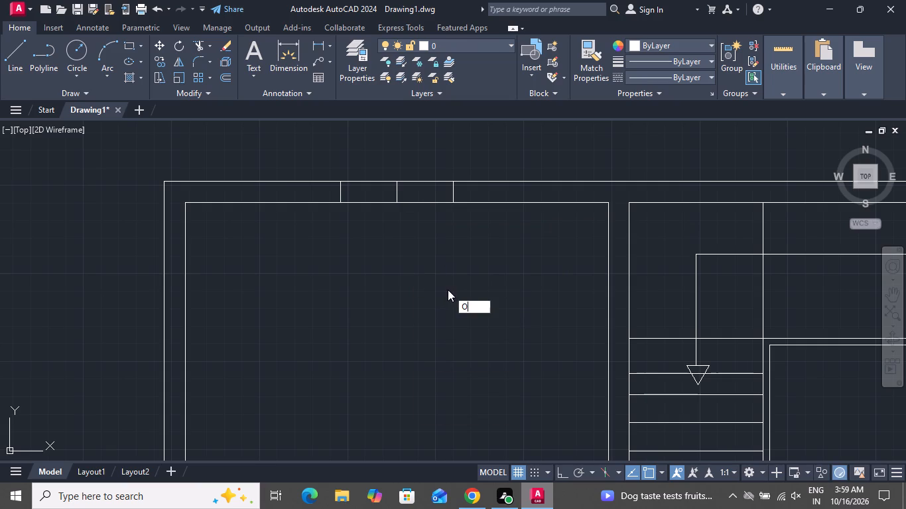
key("space")
type("2")
key("space")
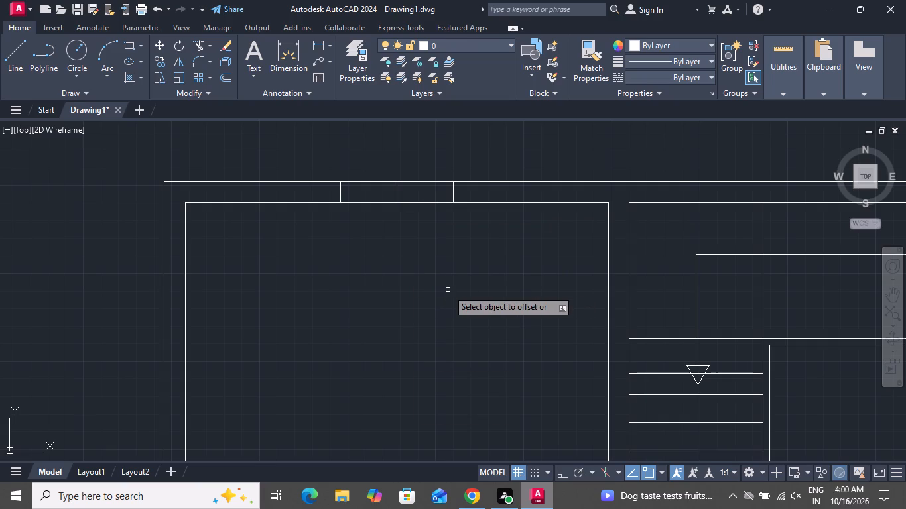
left_click(452, 195)
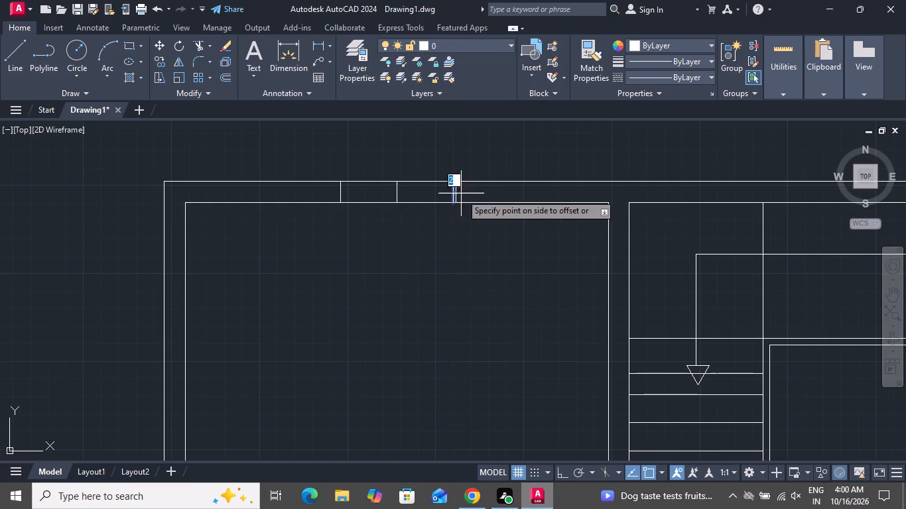
left_click(462, 194)
left_click(340, 196)
left_click(304, 204)
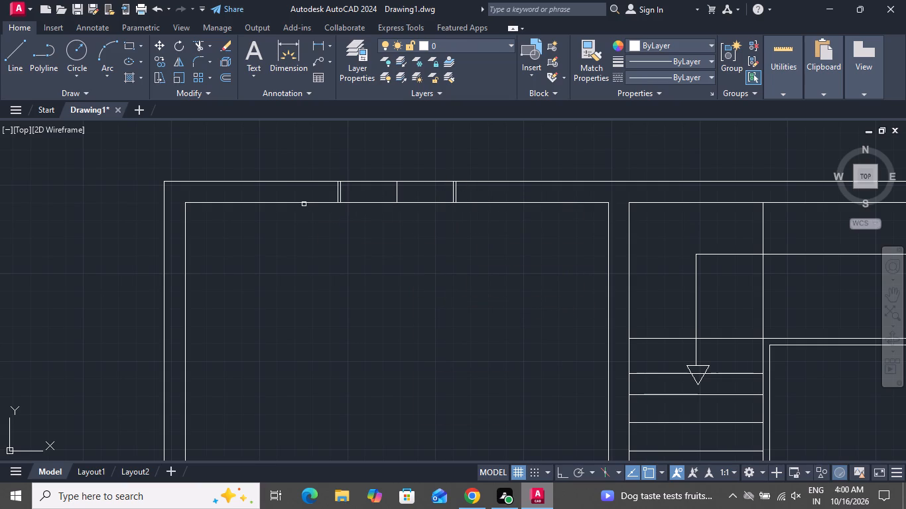
right_click(340, 237)
left_click(371, 264)
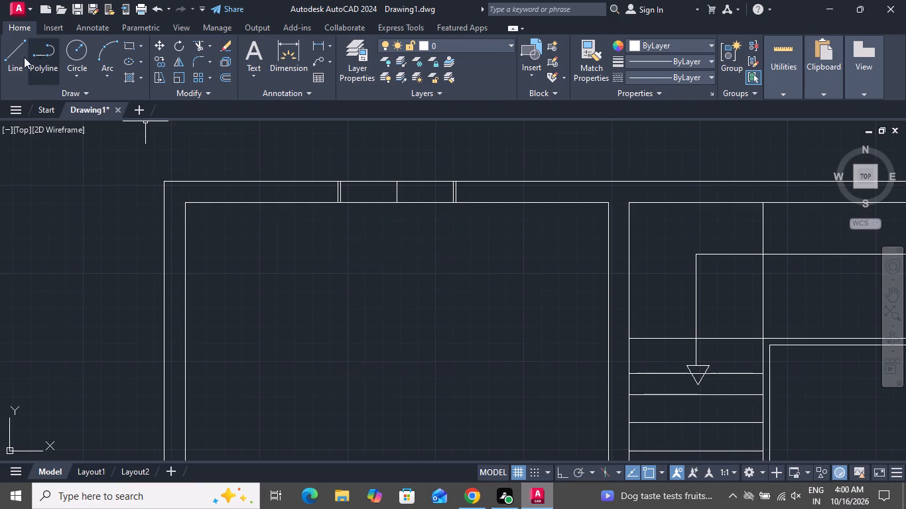
Draw a horizontal line joining the midpoints of the two inner jamb lines of the top-wall window.
left_click(7, 54)
scroll(385, 174, "up", 3)
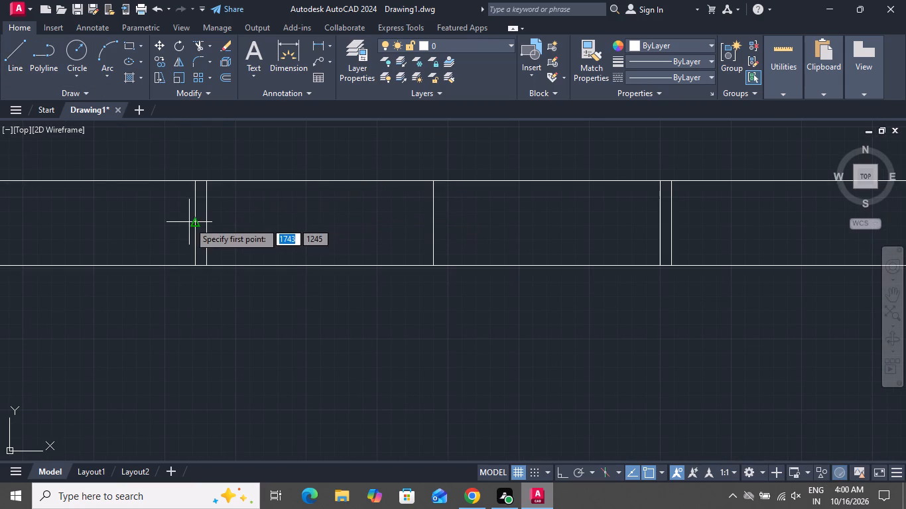
left_click_drag(207, 223, 222, 223)
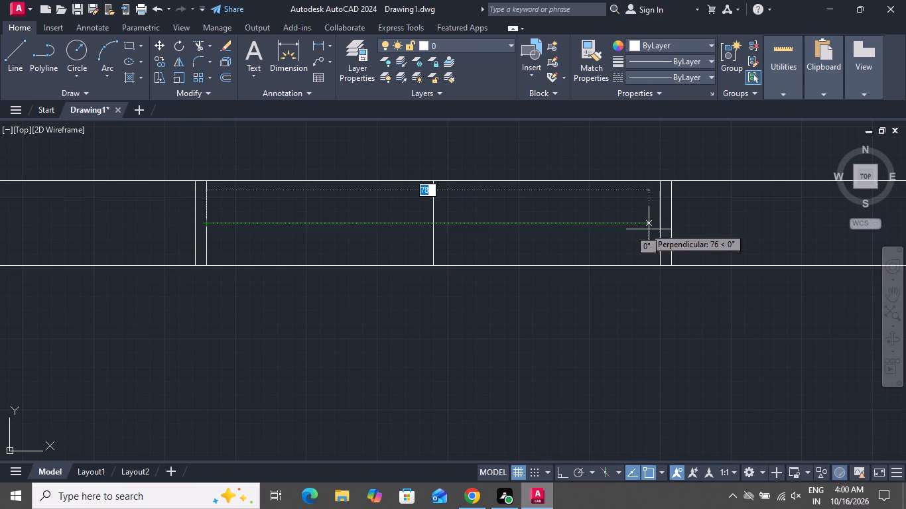
left_click(659, 226)
right_click(659, 226)
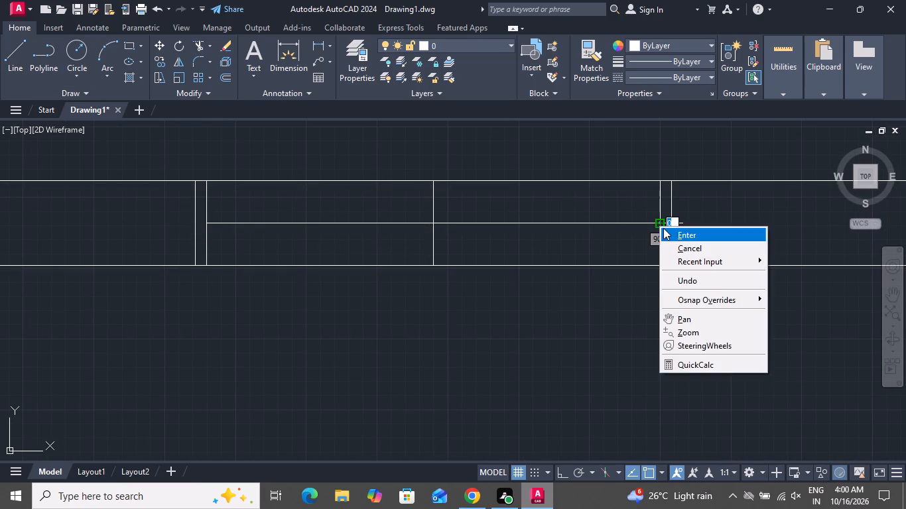
left_click(671, 245)
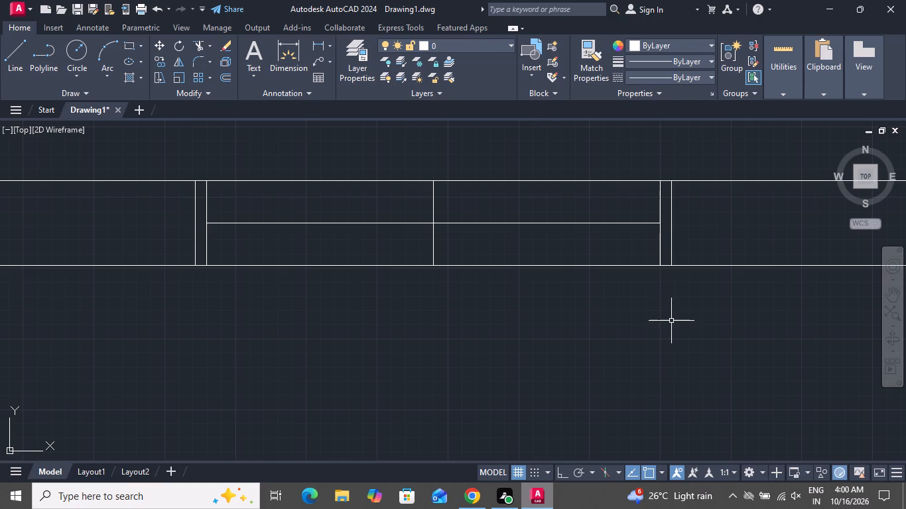
Offset the window's horizontal centre line by 1 both above and below.
key("o")
key("space")
type("1")
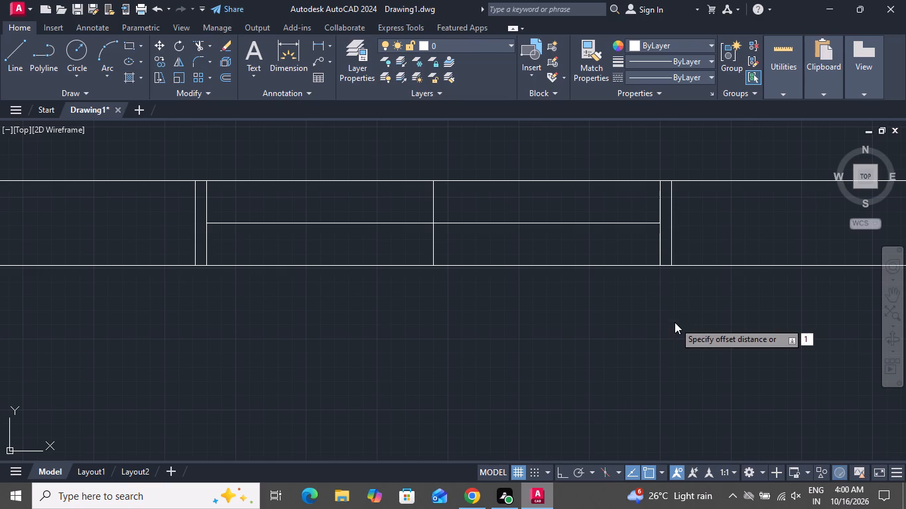
key("space")
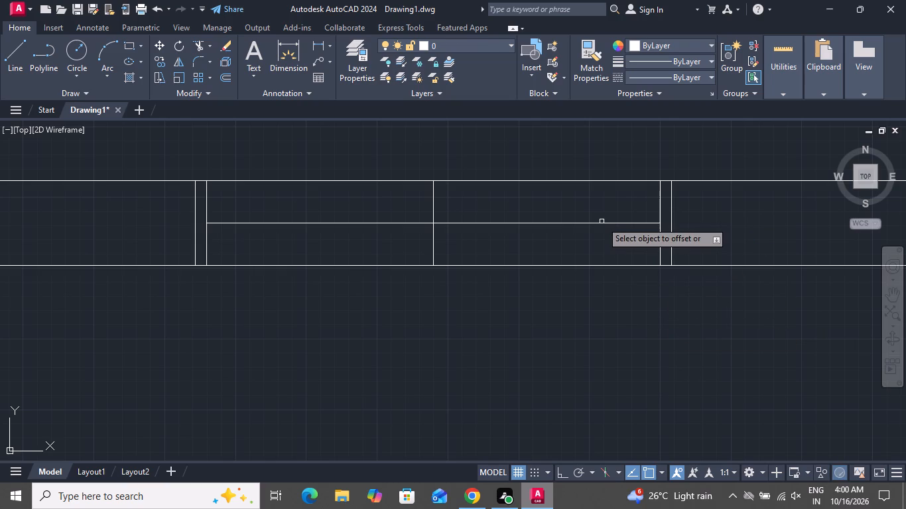
left_click(600, 224)
left_click(597, 207)
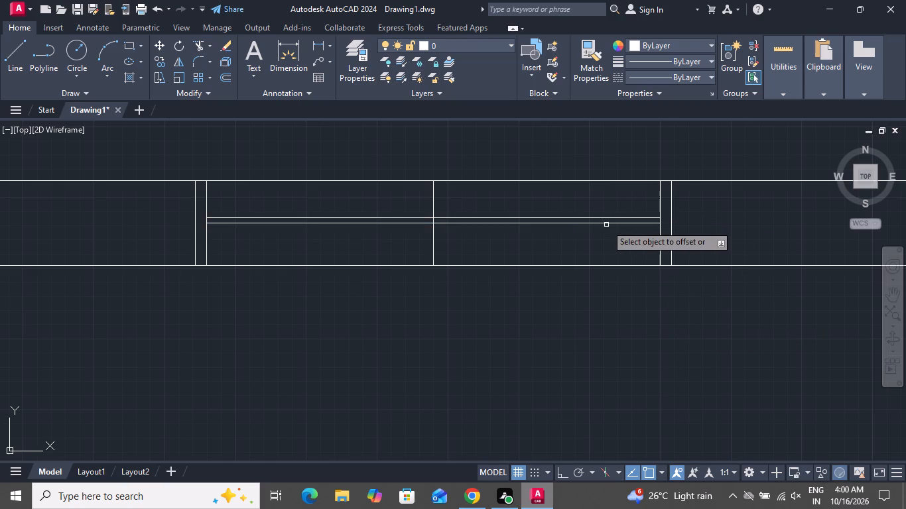
left_click_drag(606, 221, 608, 227)
left_click(620, 274)
left_click(613, 225)
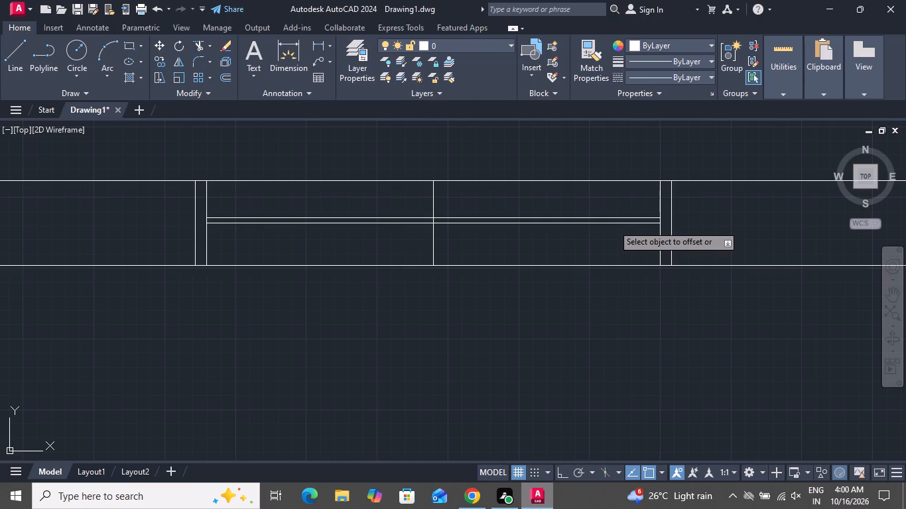
left_click(620, 250)
right_click(621, 250)
left_click(646, 268)
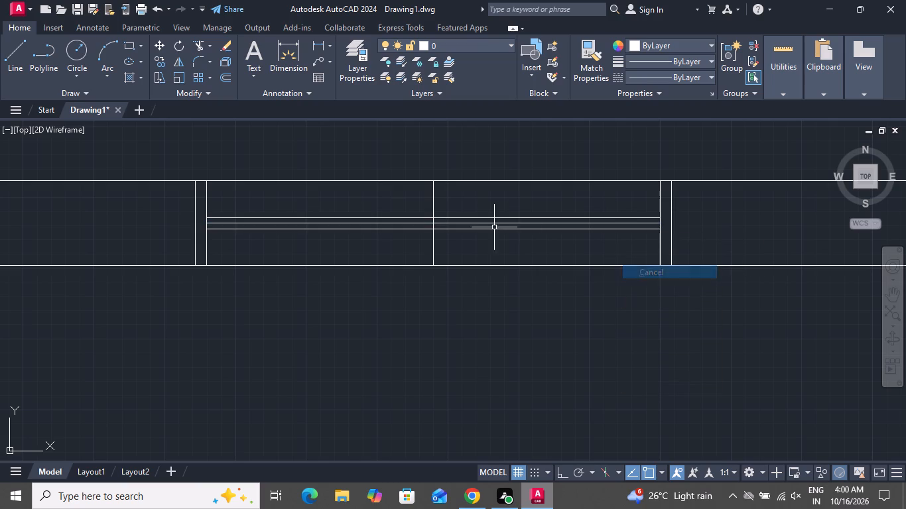
Delete the window's vertical middle line and its horizontal centre line, keeping the two offset pane lines.
scroll(448, 225, "up", 3)
scroll(401, 208, "down", 1)
left_click(425, 212)
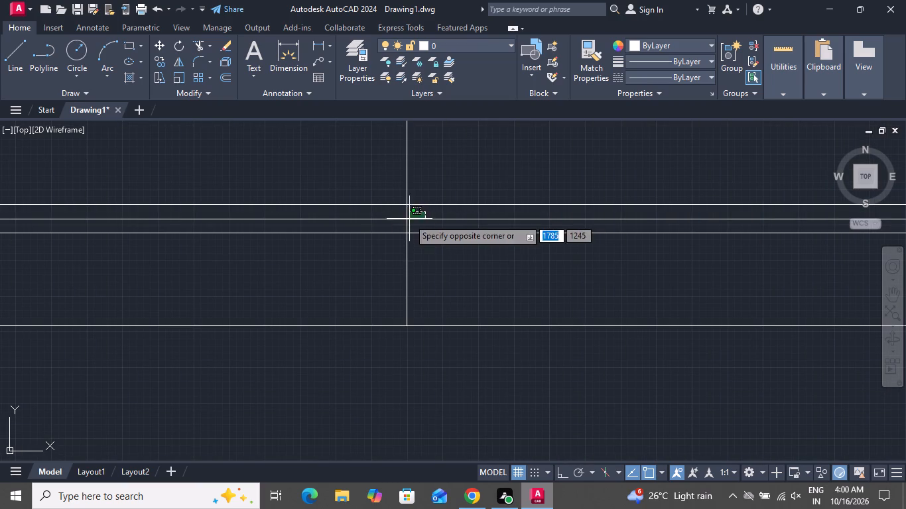
left_click(396, 225)
key("Delete")
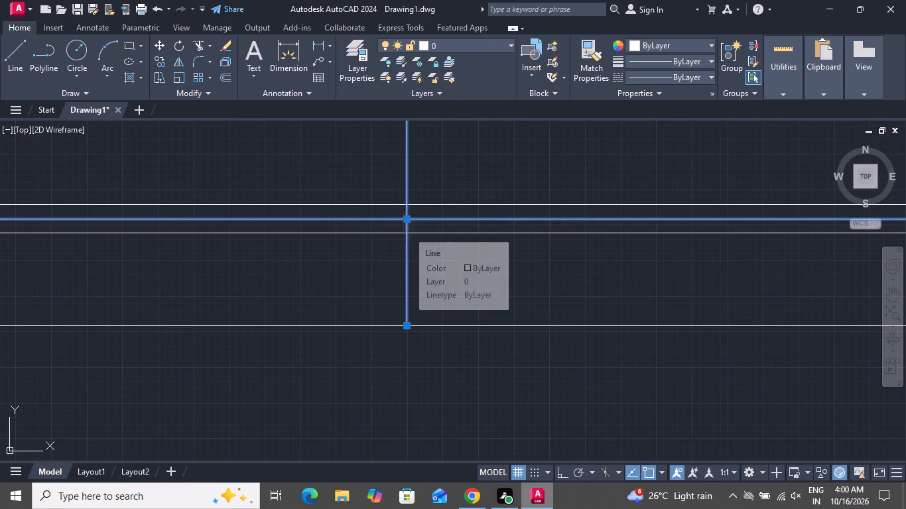
scroll(343, 507, "up", 1)
scroll(395, 422, "down", 3)
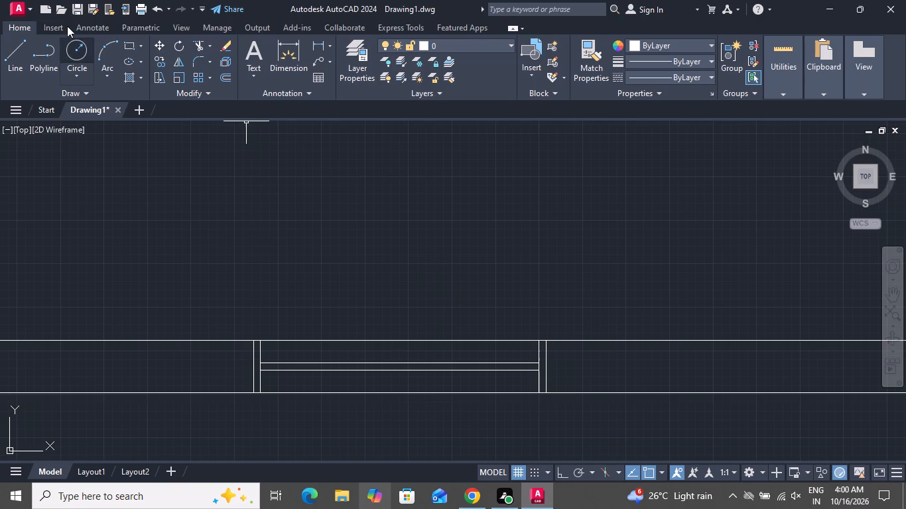
Draw a vertical line across the top wall above the staircase, from the inner wall line's midpoint to the outer wall line.
left_click(15, 48)
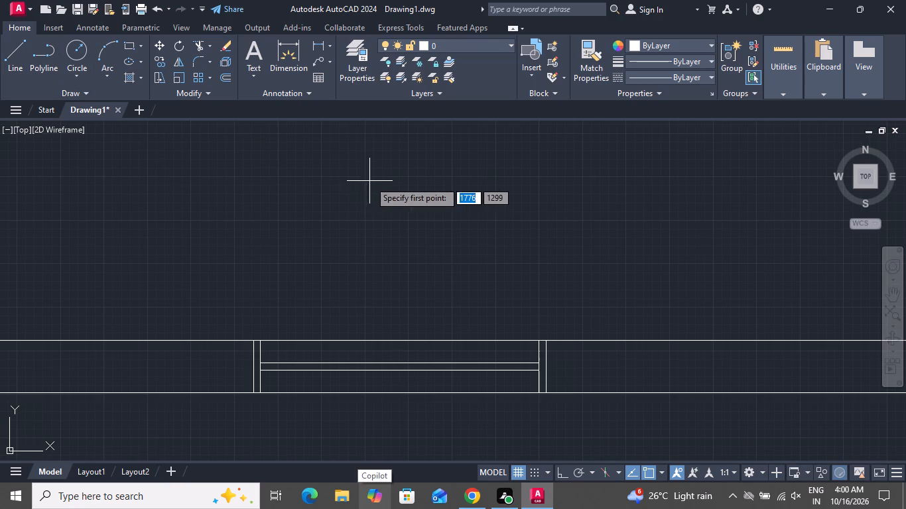
scroll(485, 256, "up", 1)
scroll(480, 255, "down", 1)
scroll(444, 250, "up", 1)
scroll(444, 250, "down", 4)
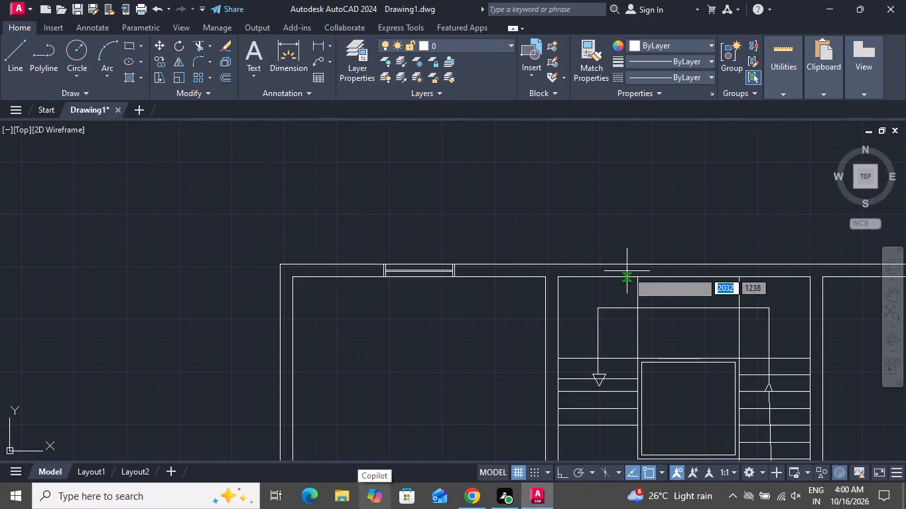
scroll(720, 278, "up", 2)
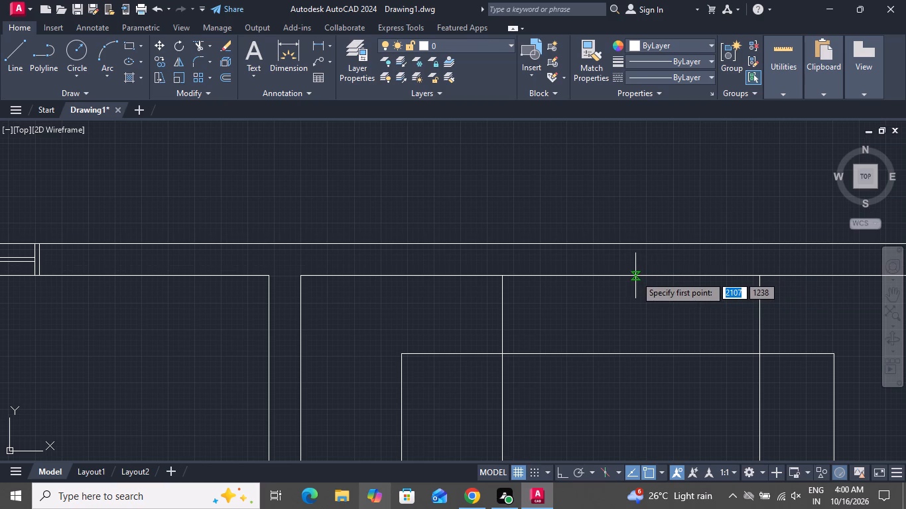
left_click(617, 276)
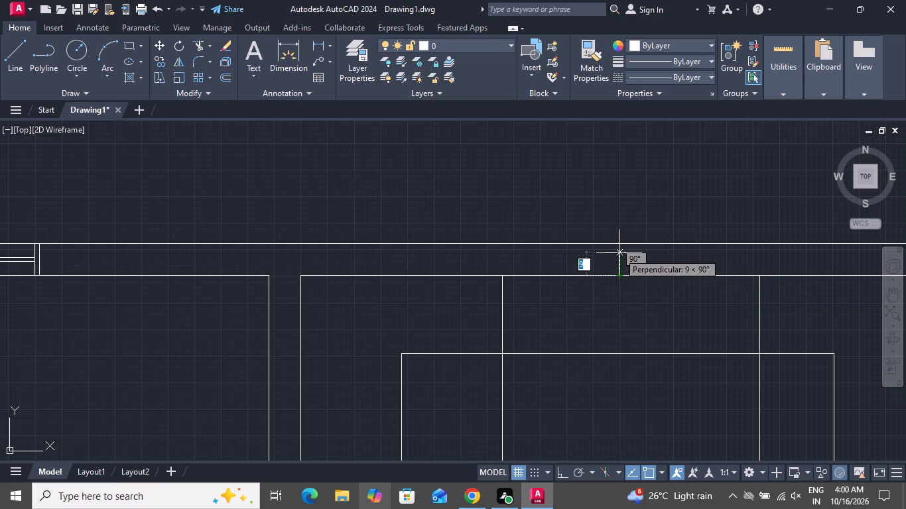
left_click(617, 246)
right_click(617, 246)
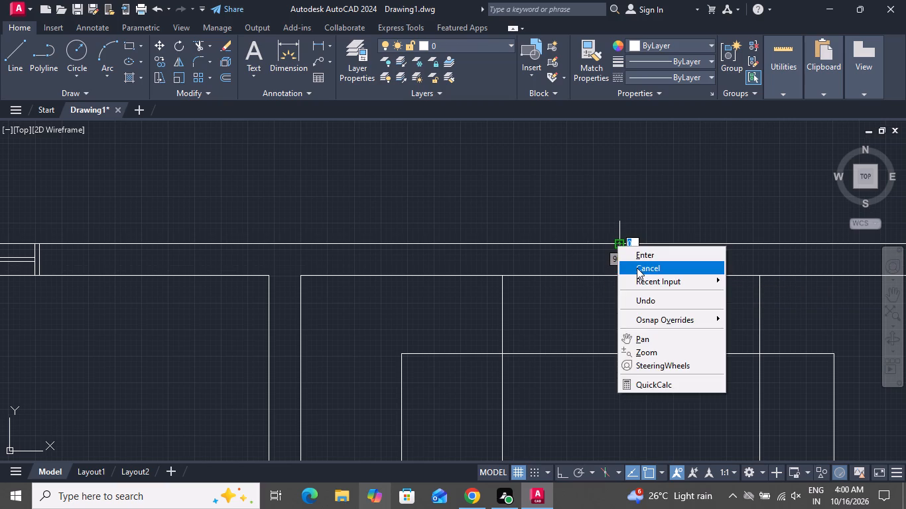
left_click(637, 268)
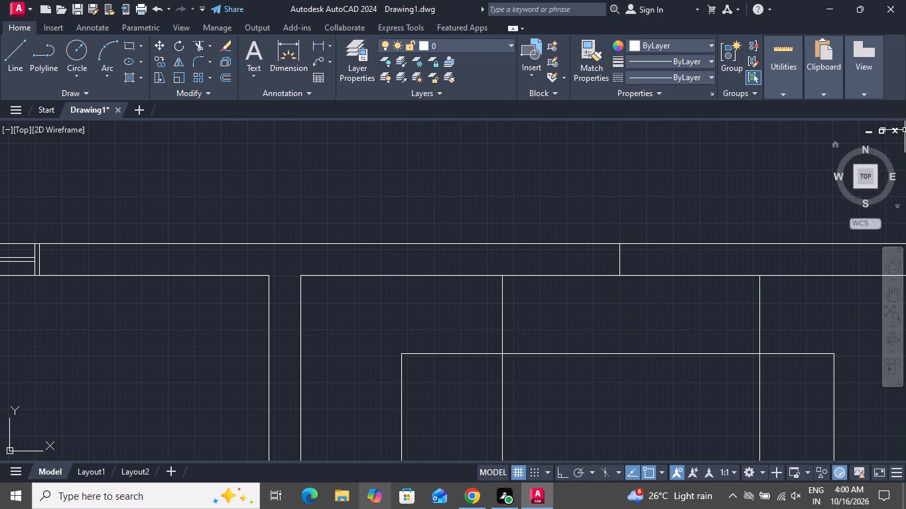
Offset the vertical line in the staircase's top wall by 40 to both sides.
key("o")
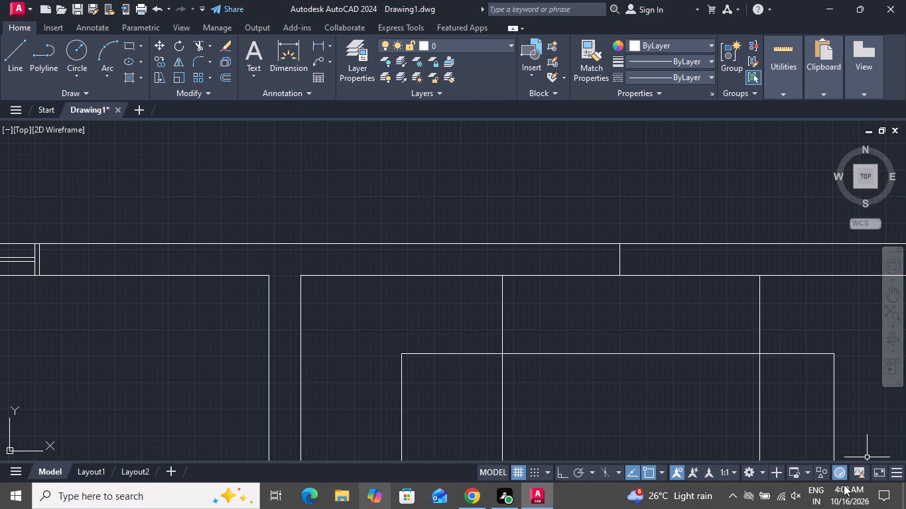
key("space")
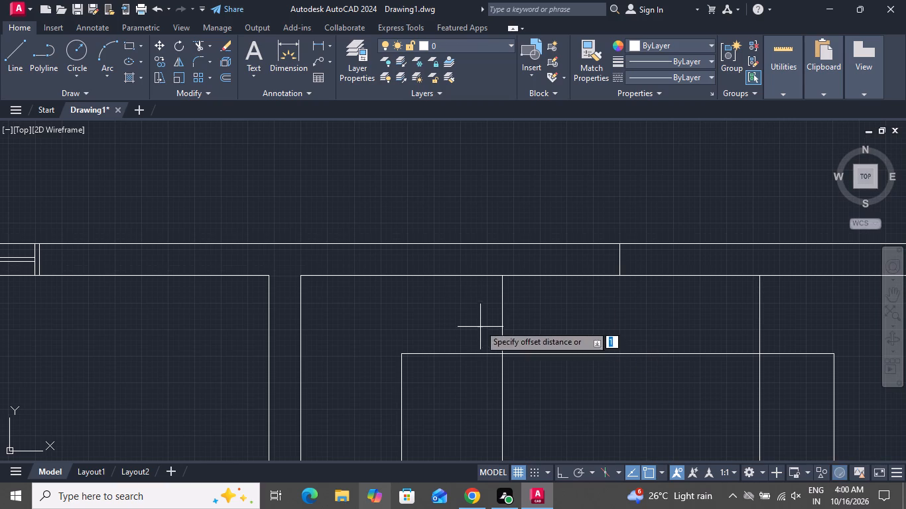
type("40")
key("space")
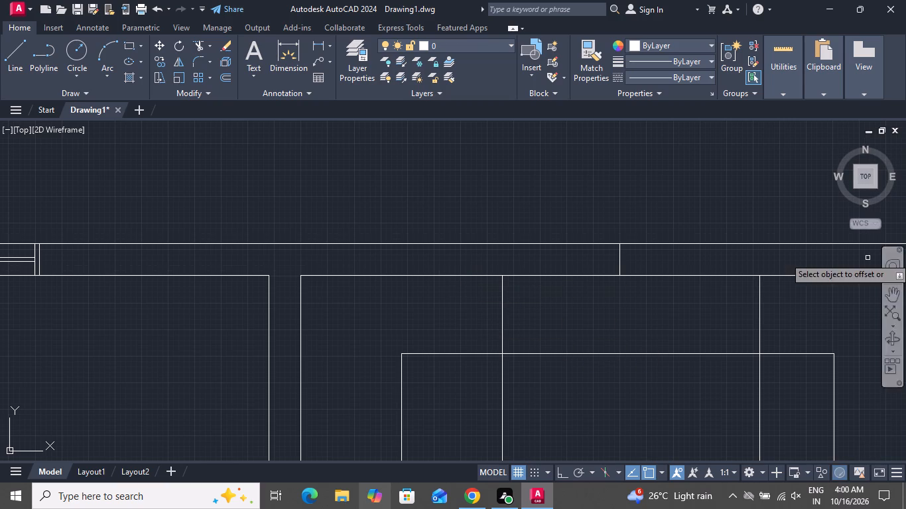
left_click(619, 260)
left_click(560, 259)
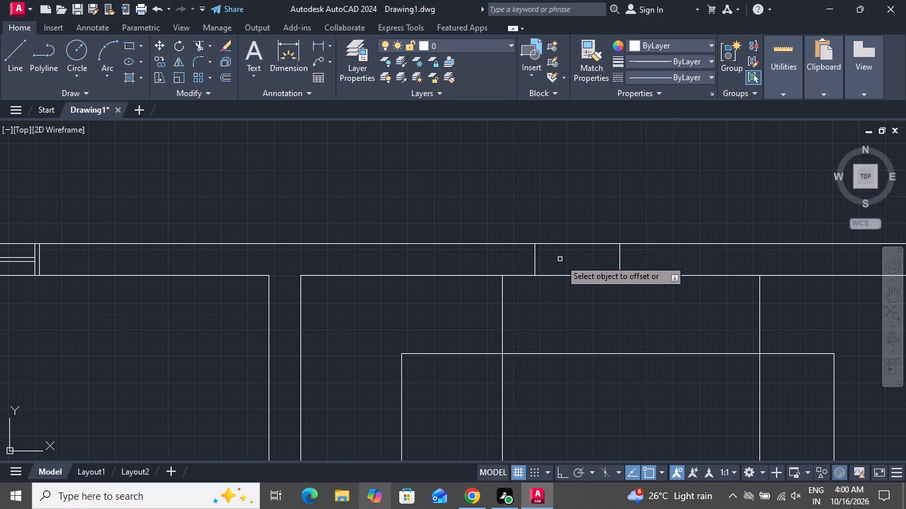
left_click(619, 262)
left_click(676, 264)
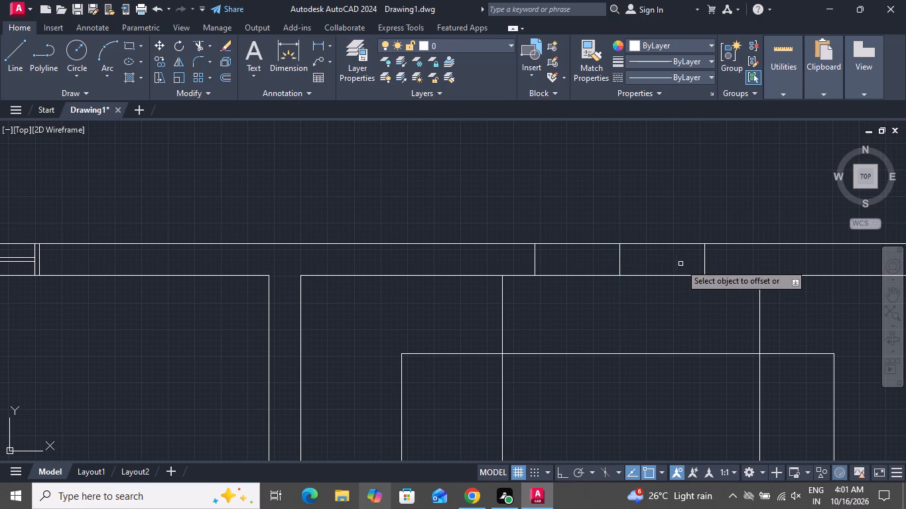
right_click(681, 264)
left_click(708, 281)
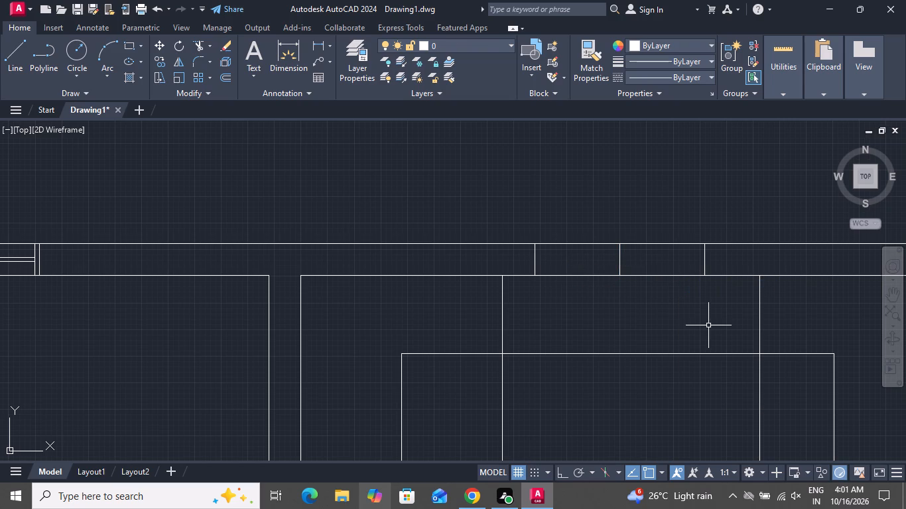
Offset the two outer window lines in the staircase's top wall outward by 2.
type("O 1")
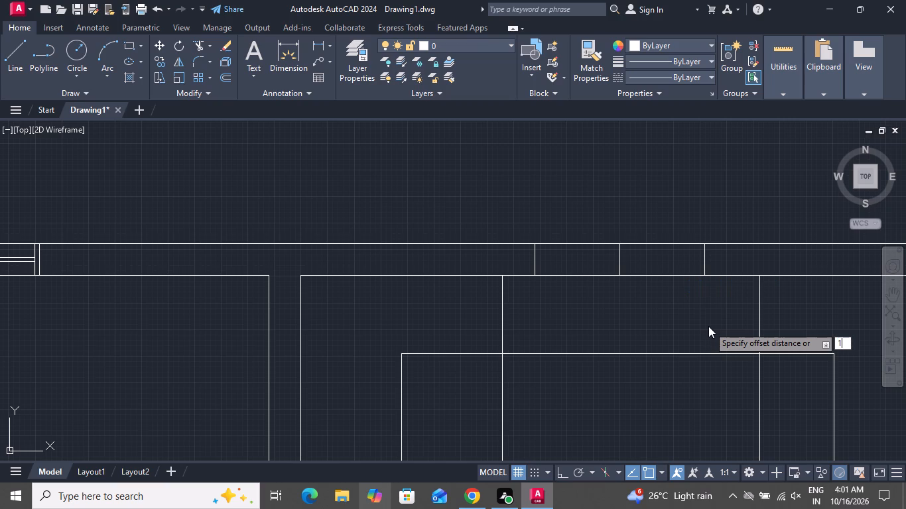
key("BackSpace")
key("2")
key("space")
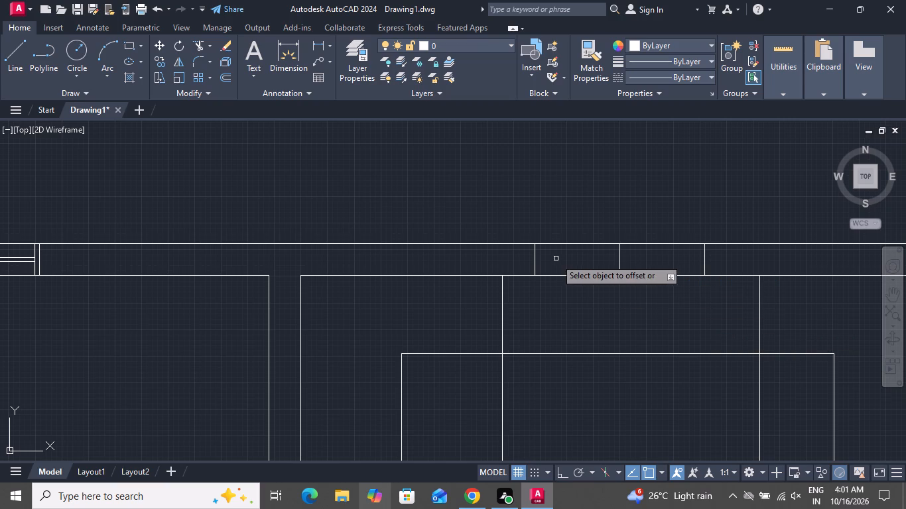
left_click(537, 259)
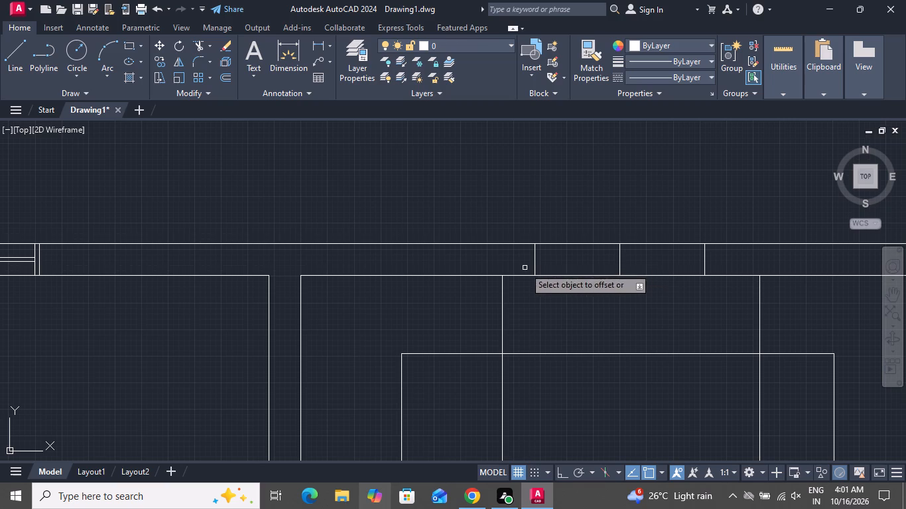
left_click(535, 269)
left_click(497, 258)
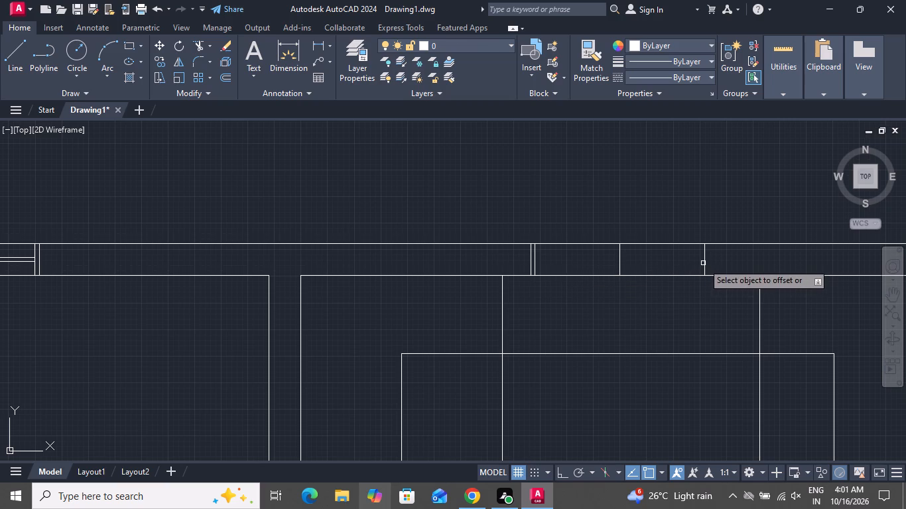
left_click(706, 262)
left_click(775, 266)
right_click(685, 317)
left_click(700, 339)
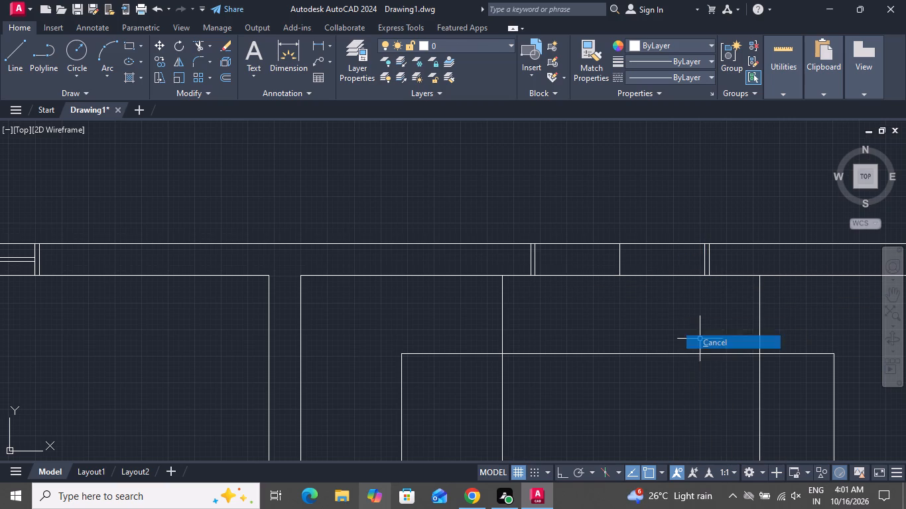
Draw a horizontal line joining the midpoints of the two inner jamb lines of the staircase window.
left_click(20, 64)
scroll(212, 243, "down", 1)
scroll(221, 248, "up", 1)
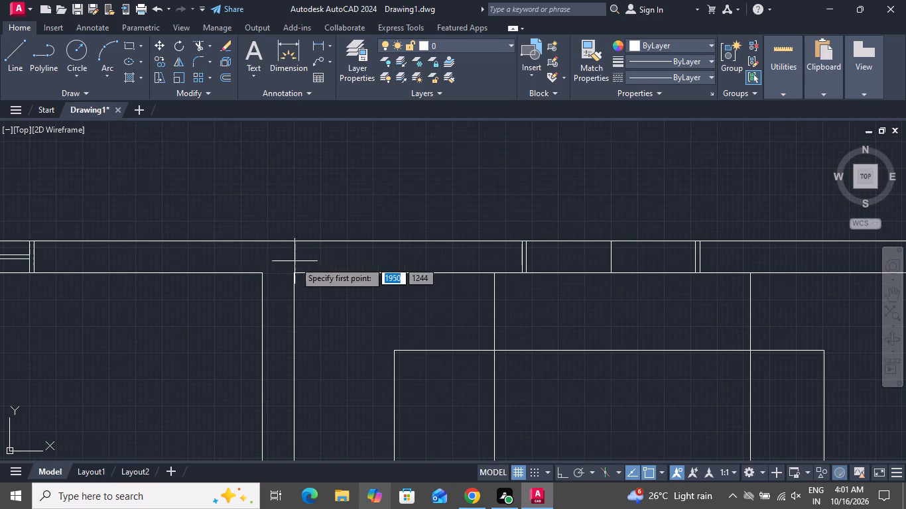
scroll(536, 265, "down", 1)
scroll(536, 264, "up", 1)
left_click(527, 260)
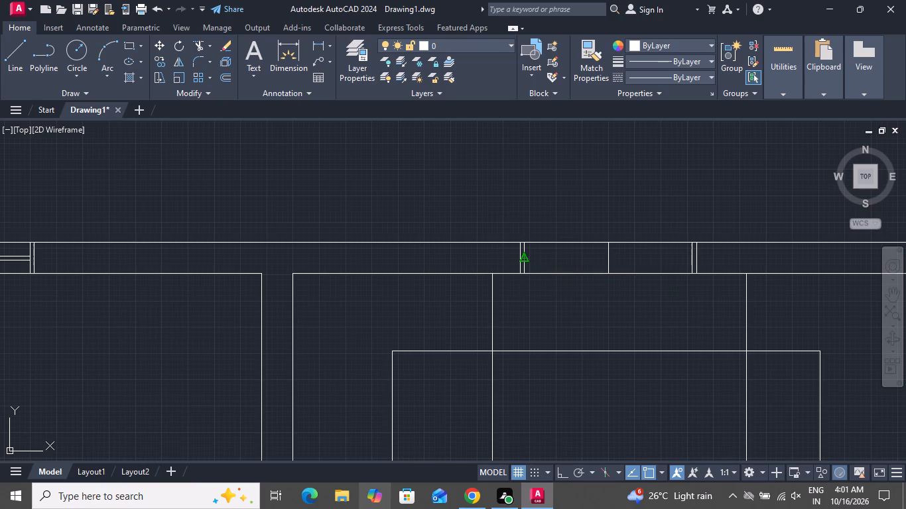
left_click(690, 256)
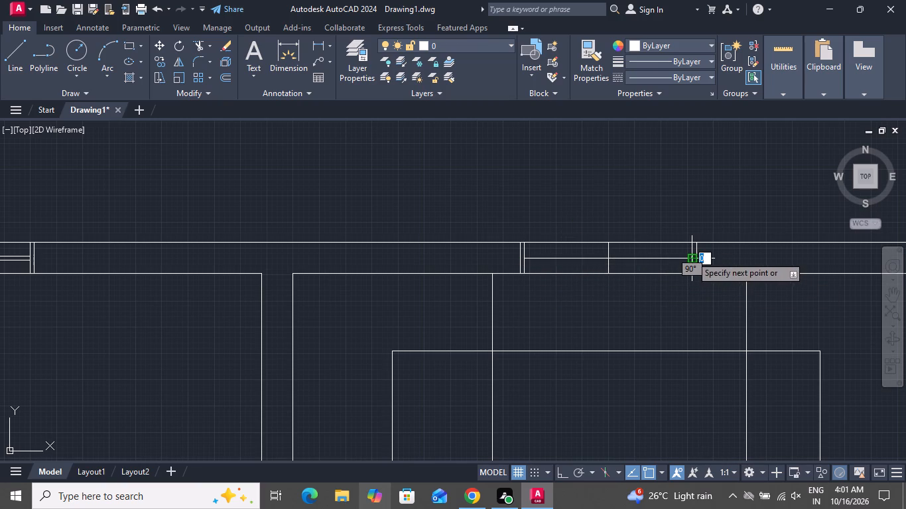
right_click(691, 256)
left_click(716, 278)
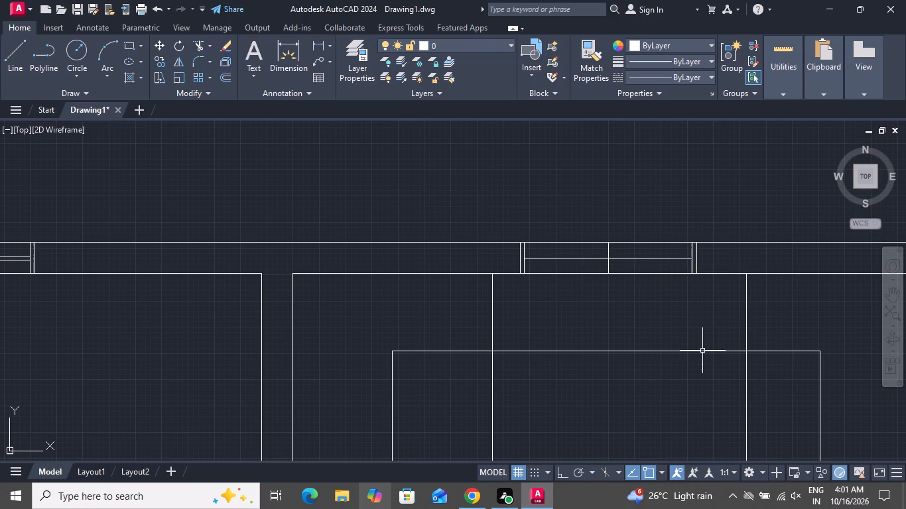
Offset the staircase window's horizontal centre line by 1 both above and below.
type("O")
key("space")
key("1")
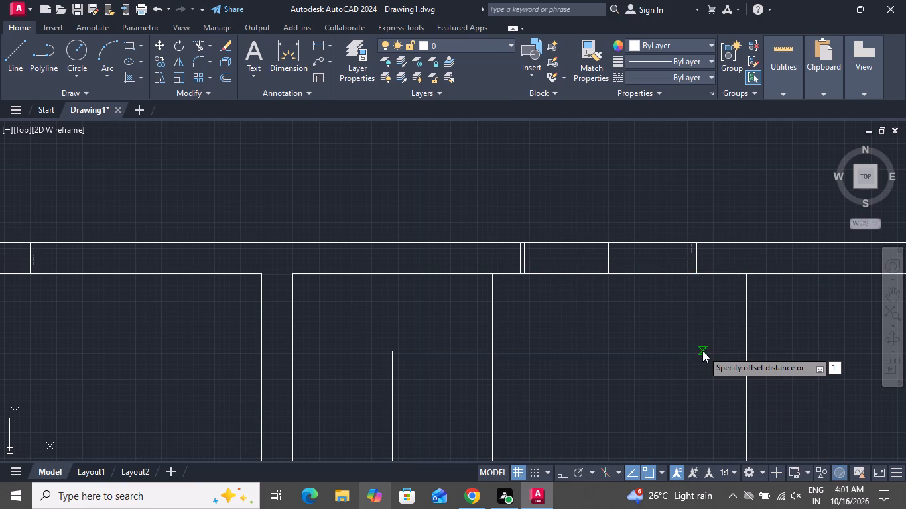
key("space")
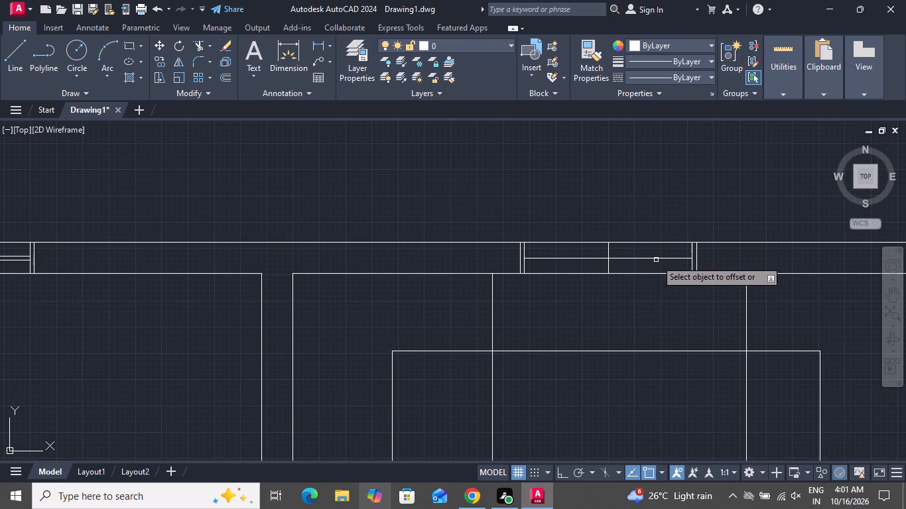
left_click(656, 260)
left_click(654, 272)
scroll(627, 256, "up", 2)
left_click(629, 264)
left_click(640, 232)
right_click(637, 285)
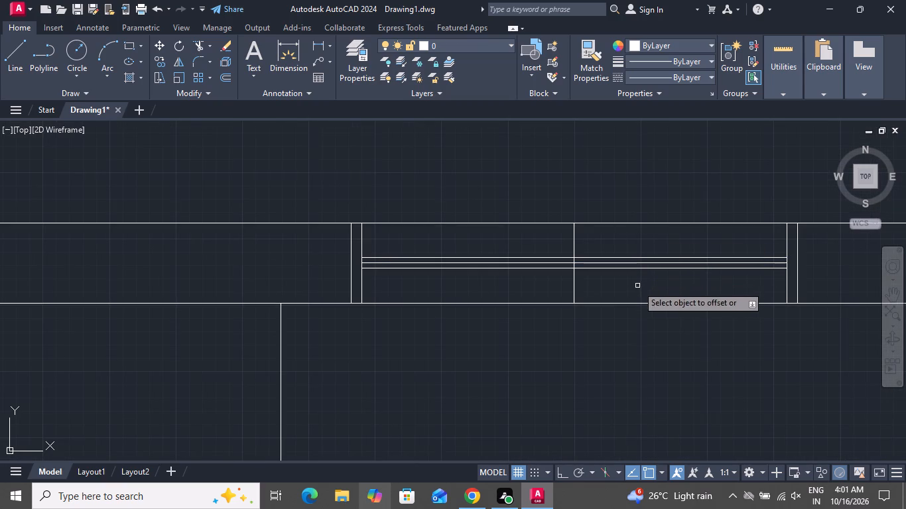
left_click(679, 304)
Delete the staircase window's vertical middle line and horizontal centre line, keeping the two offset pane lines.
scroll(591, 257, "up", 2)
scroll(586, 261, "down", 1)
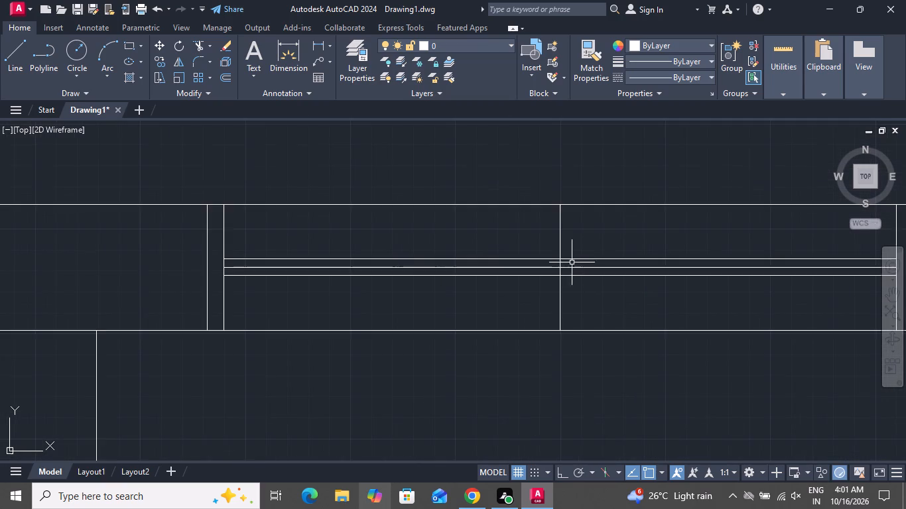
scroll(554, 264, "up", 3)
scroll(567, 268, "down", 1)
scroll(567, 268, "up", 1)
left_click(576, 254)
left_click(559, 280)
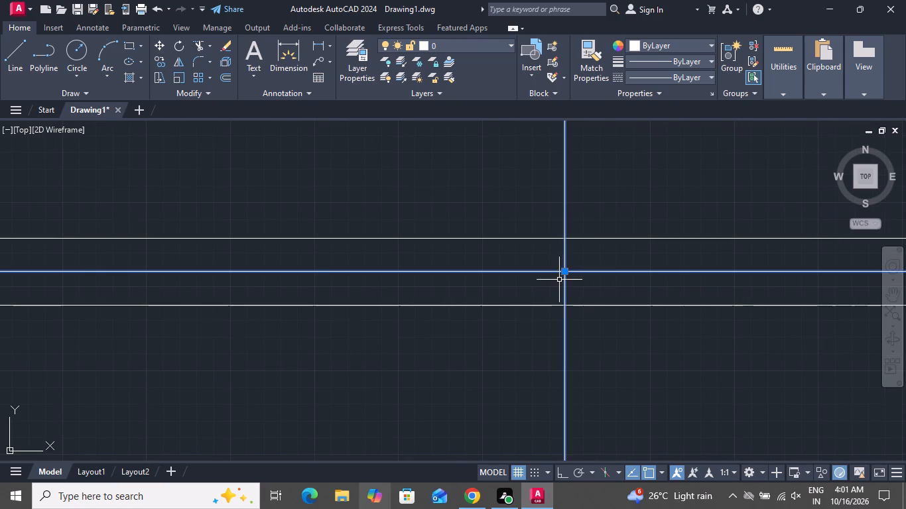
key("Delete")
Draw a vertical line across the upper-right room's top wall, from the inner wall line's midpoint to the outer wall line.
scroll(530, 210, "down", 1)
scroll(525, 221, "up", 1)
scroll(524, 222, "down", 1)
scroll(504, 252, "up", 1)
scroll(504, 253, "down", 1)
scroll(503, 254, "up", 1)
scroll(497, 258, "down", 7)
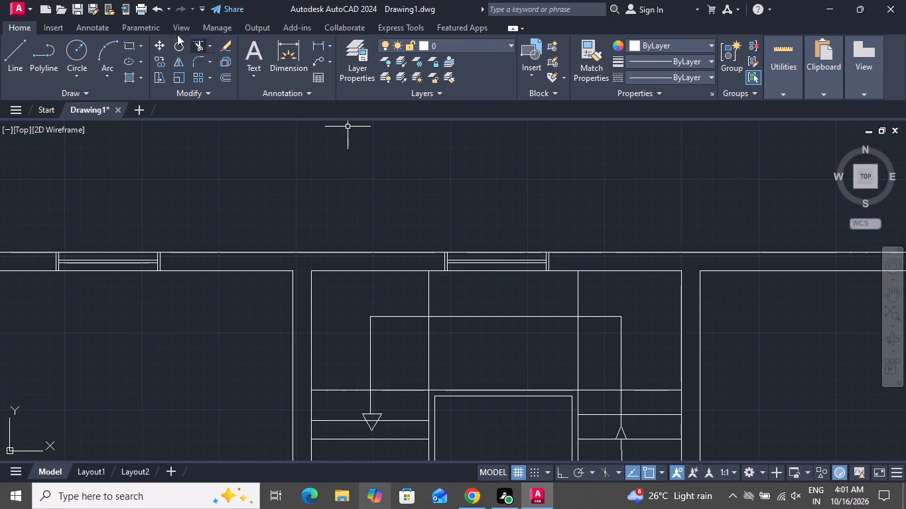
left_click(17, 57)
scroll(269, 174, "down", 2)
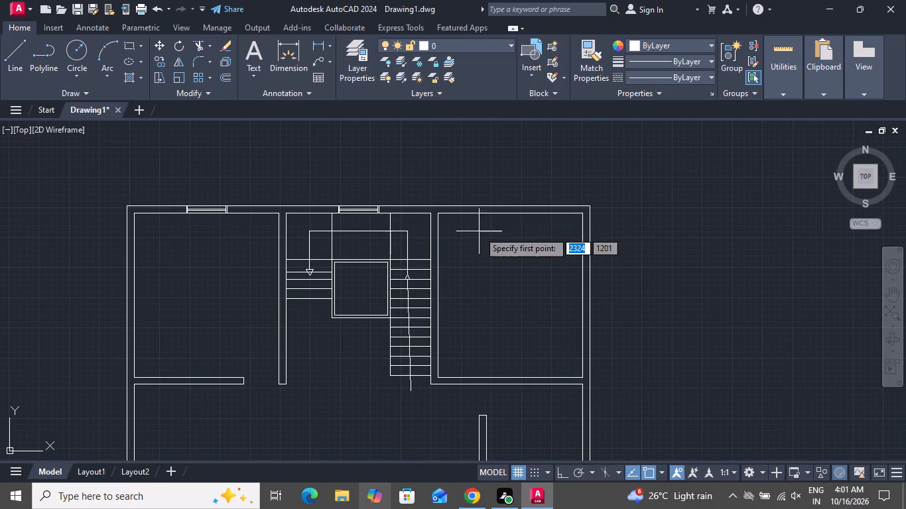
scroll(510, 209, "up", 2)
left_click(506, 221)
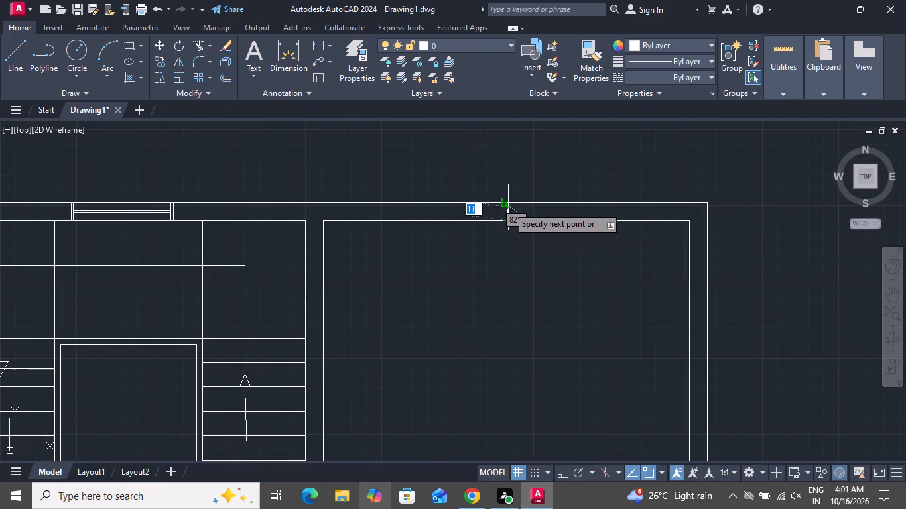
left_click(508, 207)
right_click(508, 207)
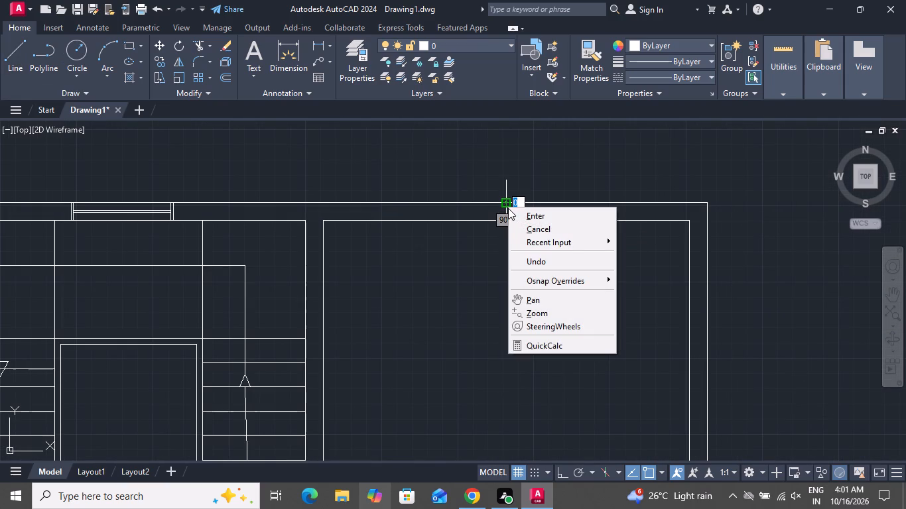
left_click(514, 225)
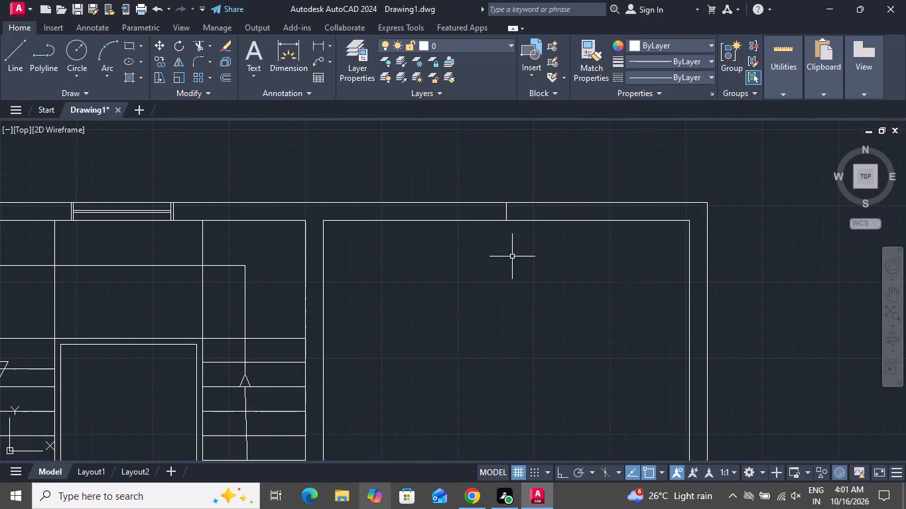
Offset the vertical line across the upper-right room's top wall by 40 to both sides.
type("O 40")
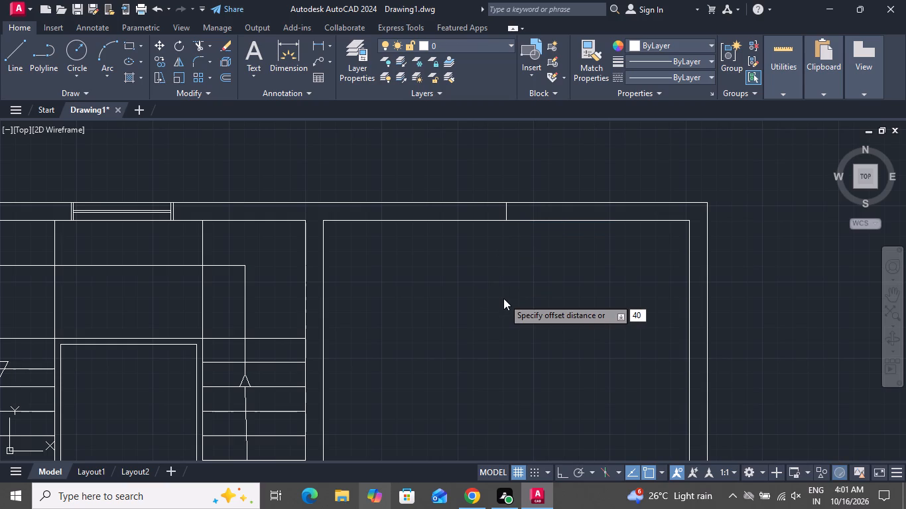
key("space")
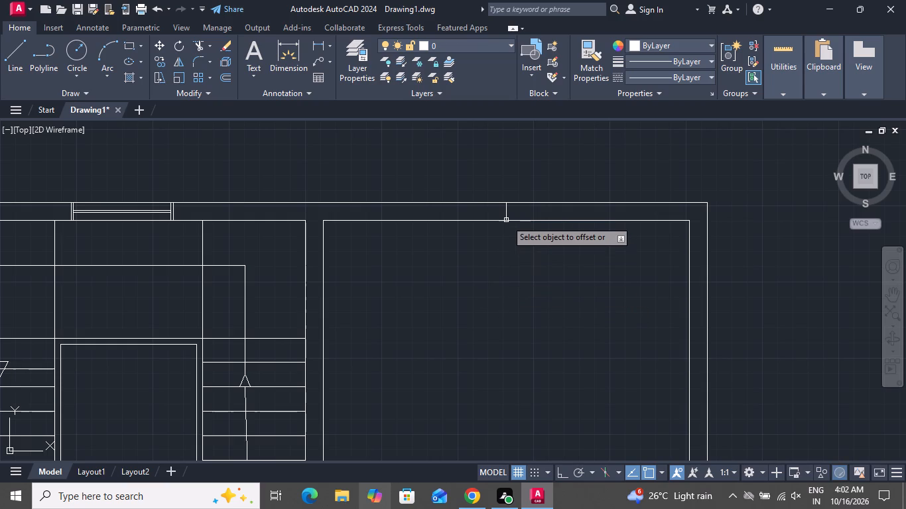
left_click_drag(505, 212, 512, 212)
left_click(774, 243)
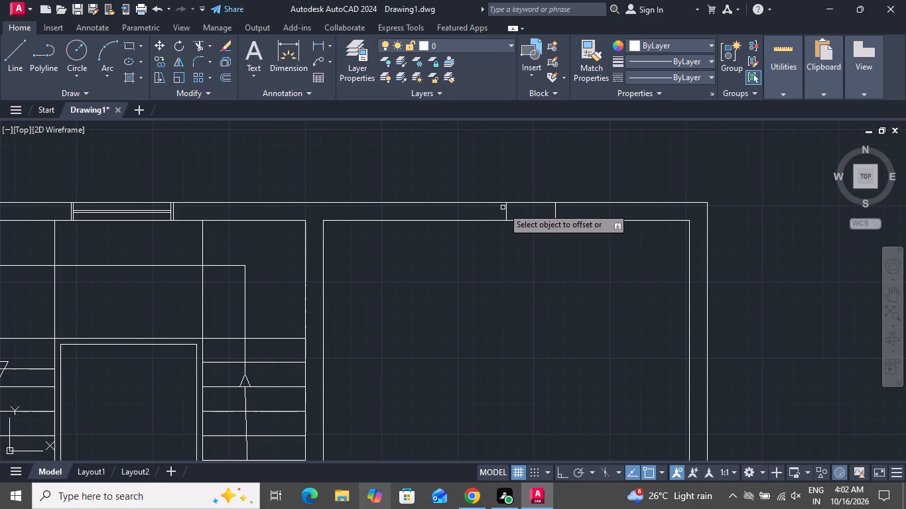
left_click(505, 207)
left_click(450, 208)
right_click(449, 254)
left_click(480, 276)
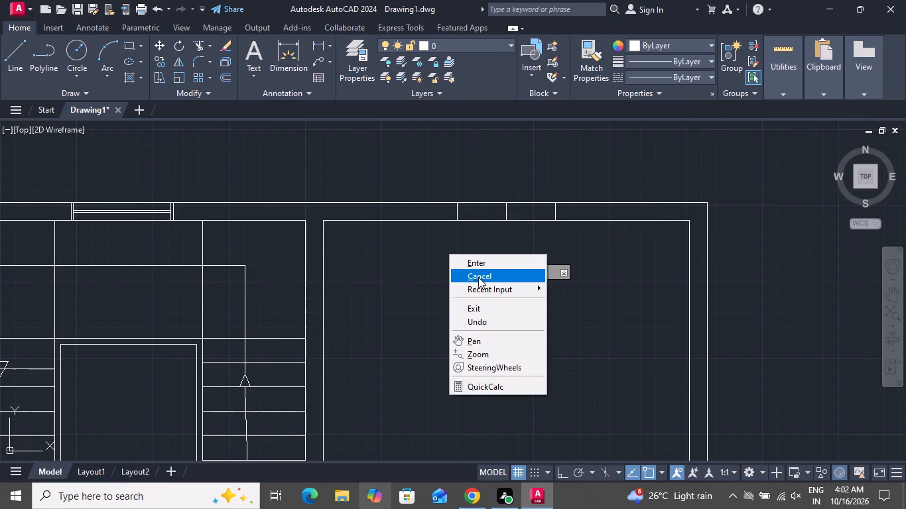
Offset the two outer vertical lines of the upper-right room's top window outward by 2 to form the jambs.
type("O")
key("space")
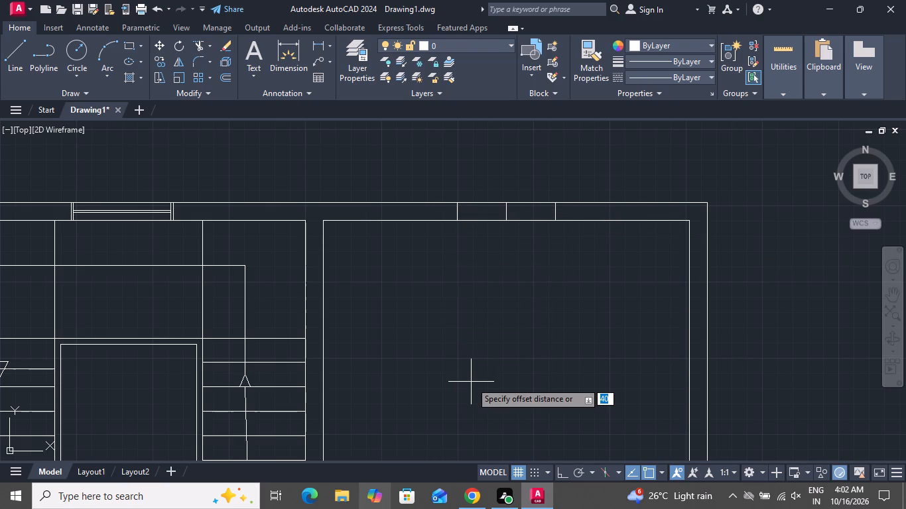
type("2")
key("space")
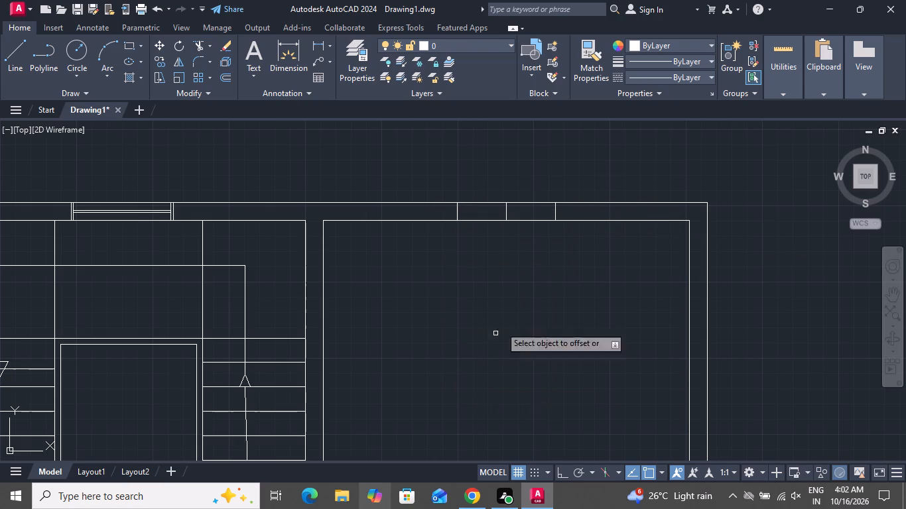
scroll(560, 211, "up", 3)
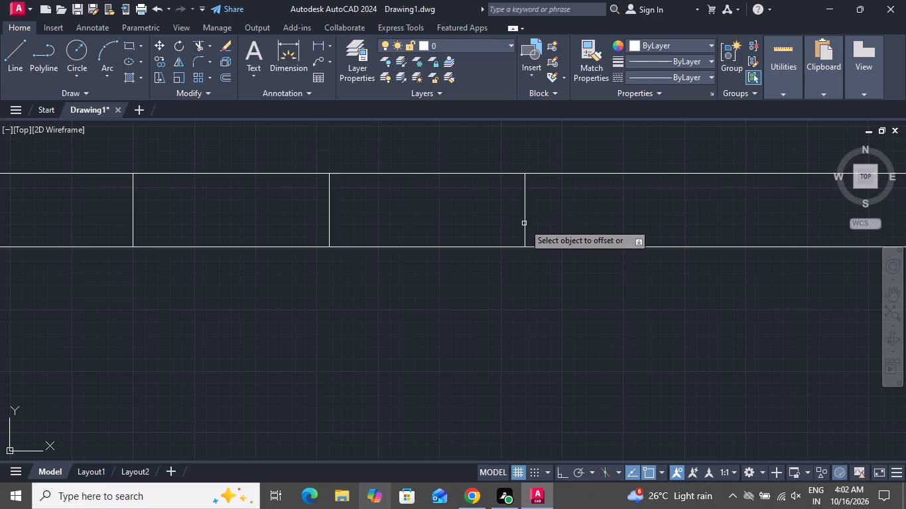
left_click(524, 223)
left_click(578, 230)
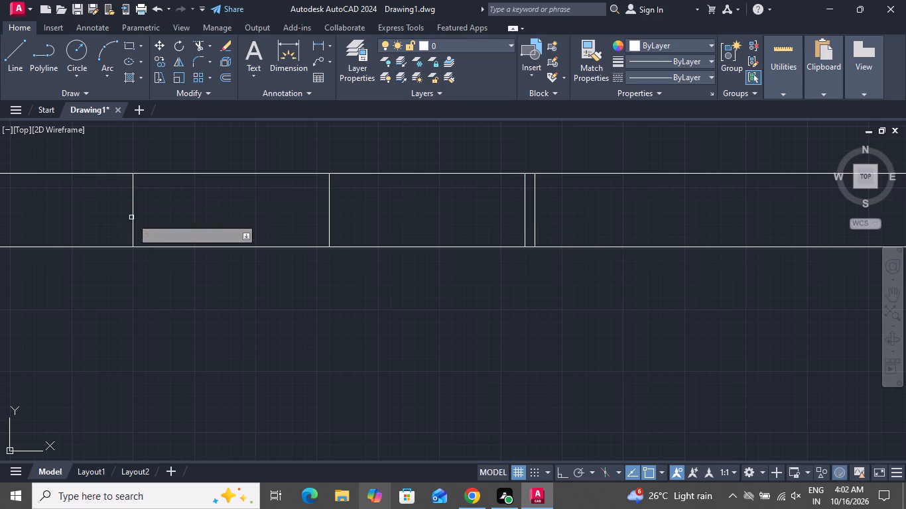
left_click(132, 217)
left_click(111, 217)
right_click(156, 281)
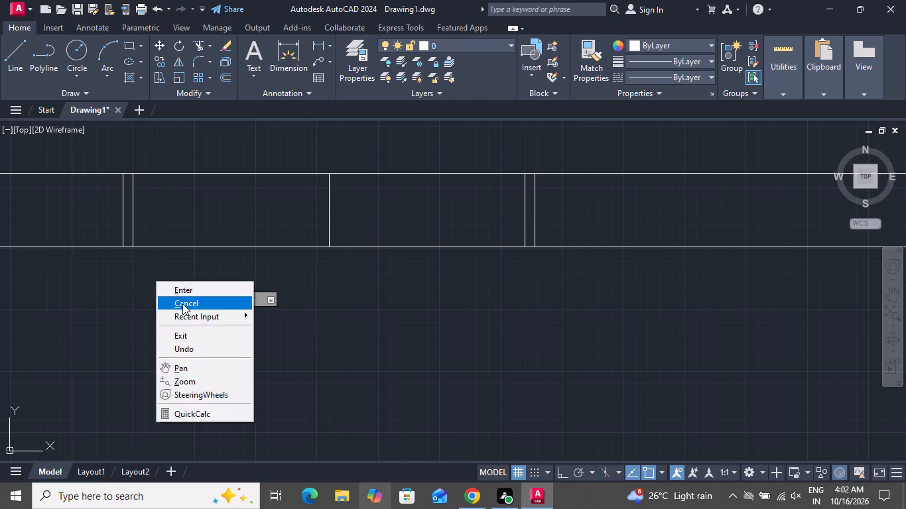
left_click(182, 304)
Draw a horizontal line joining the midpoints of the top window's two inner jamb lines.
left_click(18, 60)
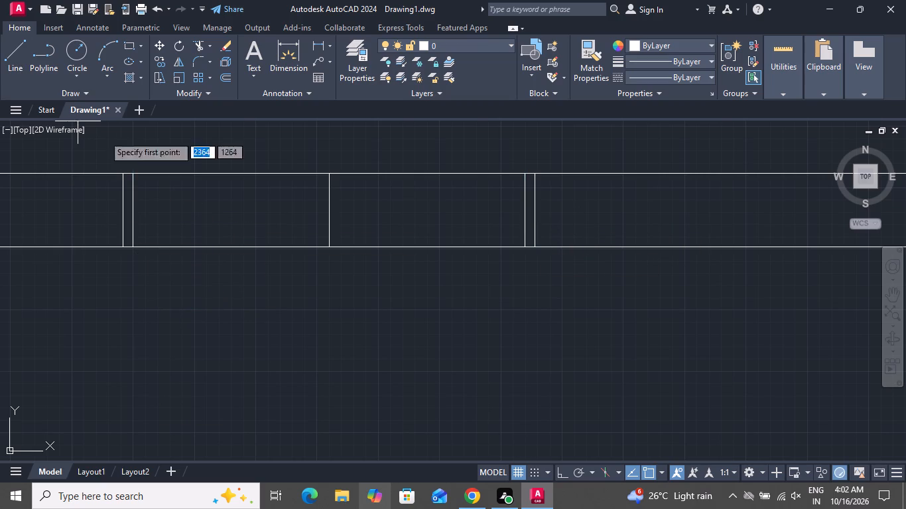
left_click(132, 211)
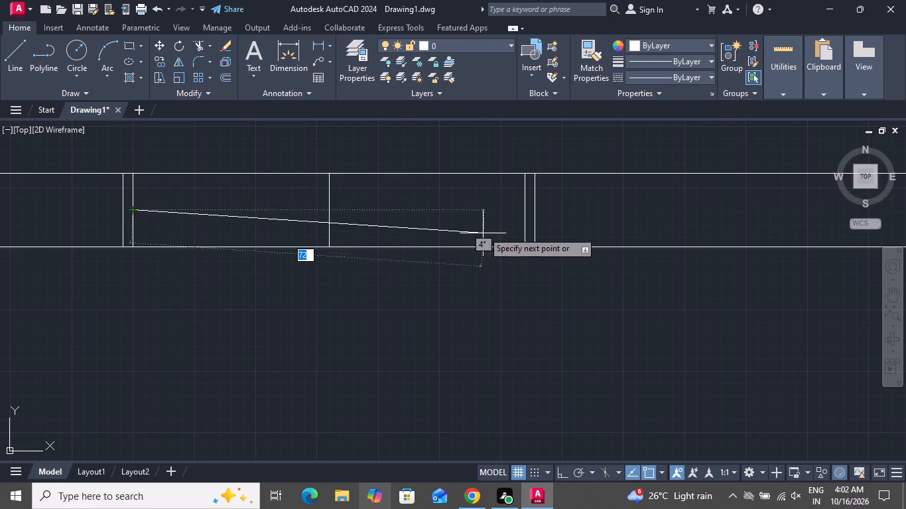
left_click(523, 209)
right_click(526, 210)
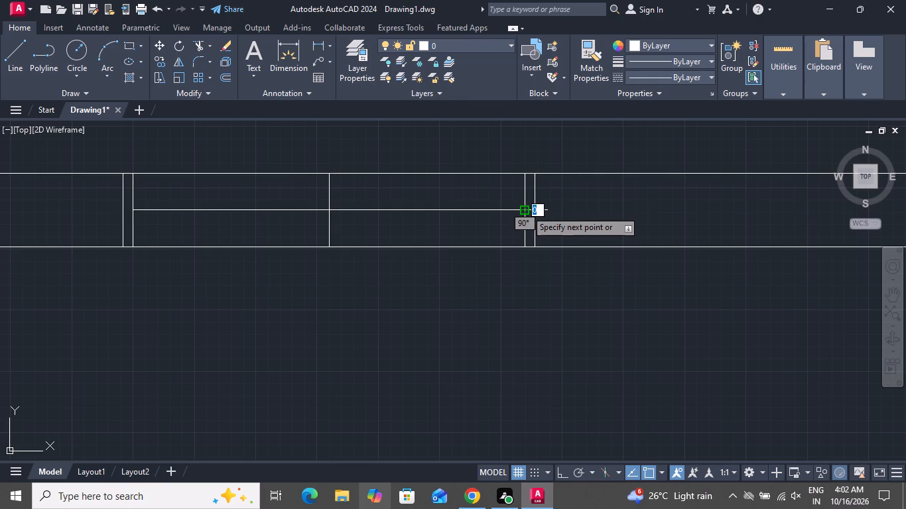
left_click(561, 237)
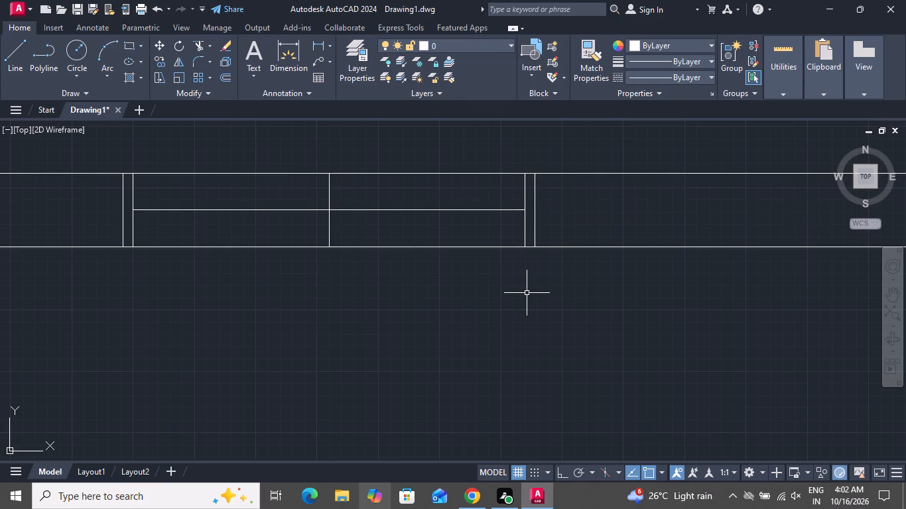
Offset the top window's horizontal centre line by 1 both below and above.
key("o")
key("space")
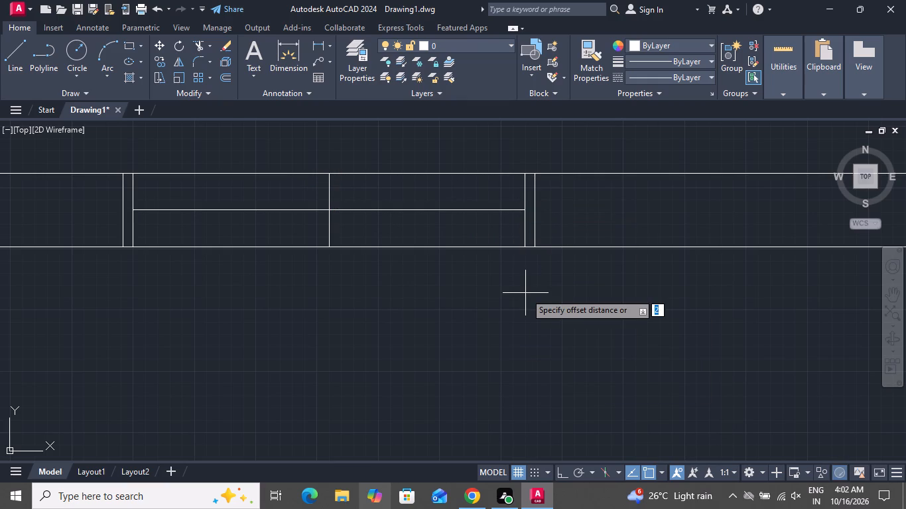
type("1")
key("space")
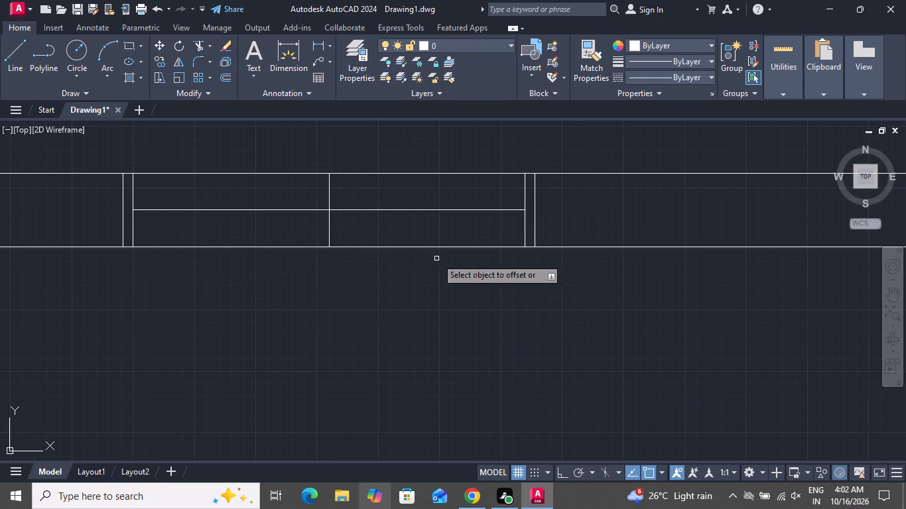
left_click(421, 210)
left_click(426, 231)
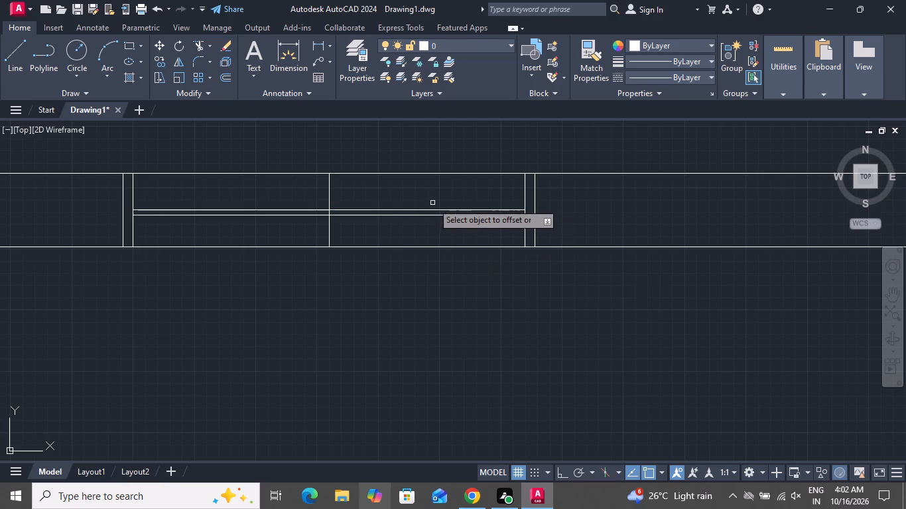
left_click(432, 210)
left_click(436, 204)
right_click(442, 204)
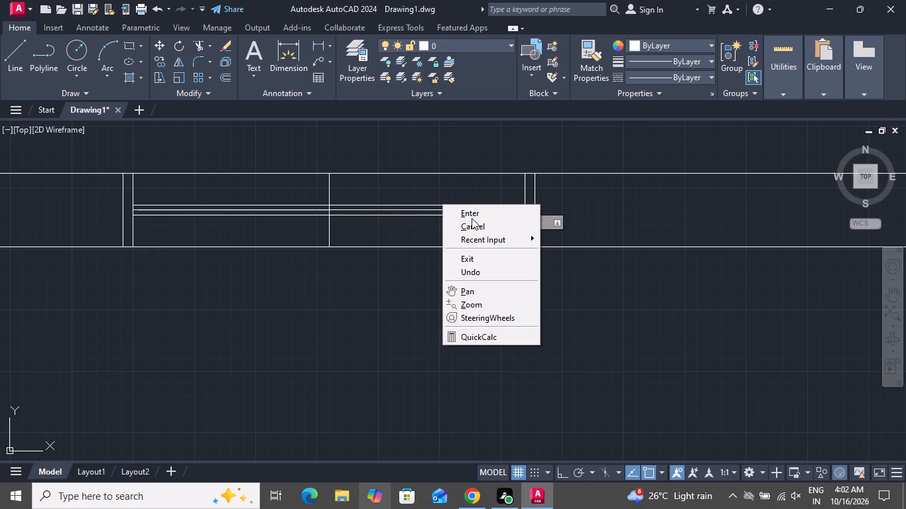
left_click(473, 219)
Delete the top window's vertical middle line and horizontal centre line, keeping the two offset pane lines.
scroll(385, 199, "up", 1)
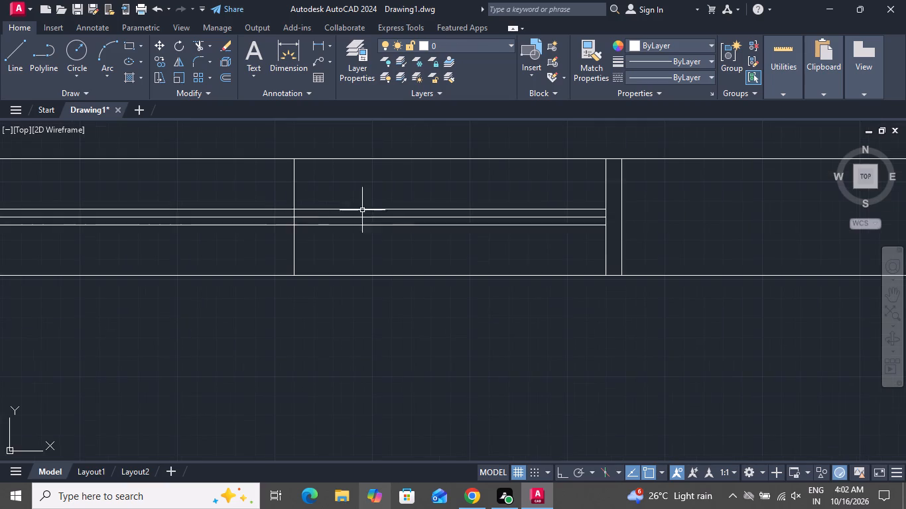
scroll(290, 209, "up", 4)
left_click(314, 241)
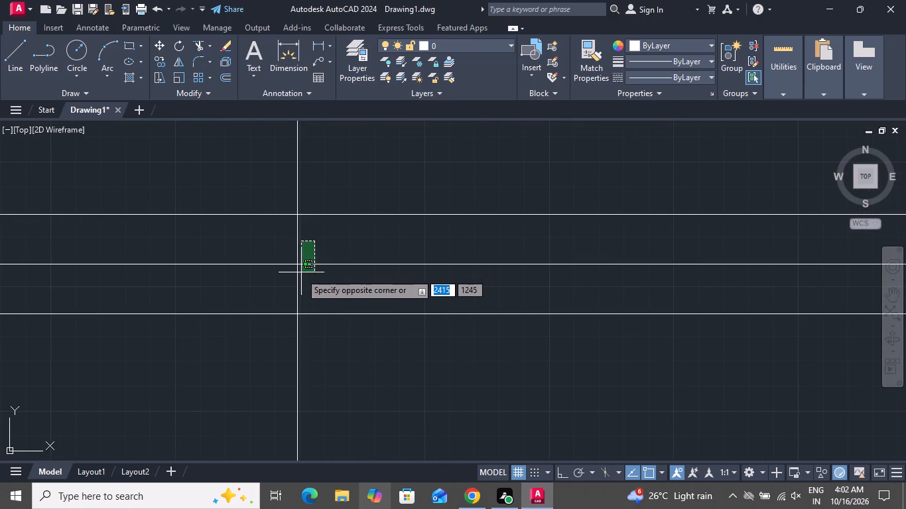
left_click(279, 286)
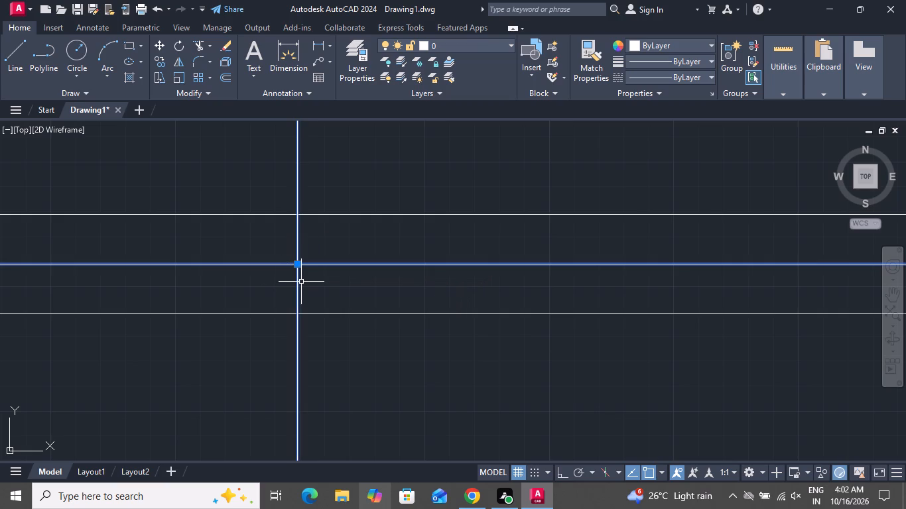
key("Delete")
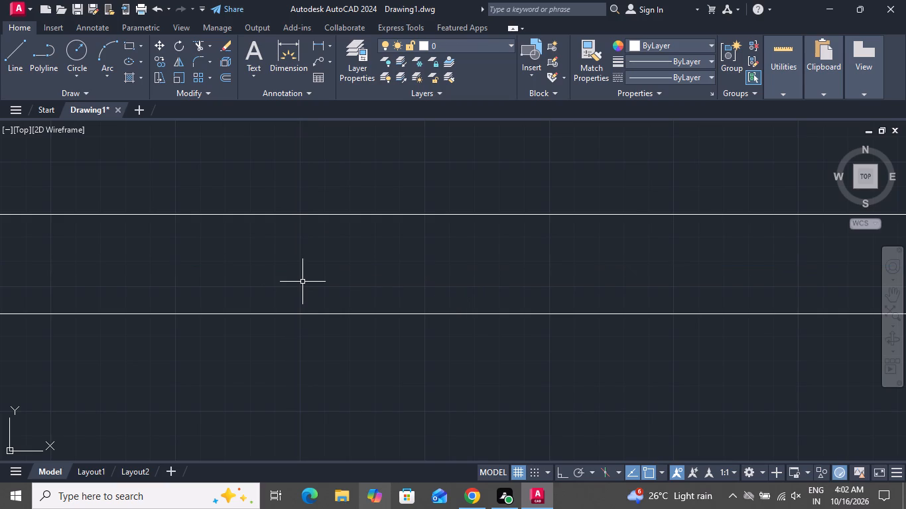
Draw a horizontal line across the upper-right room's right wall, from the inner wall line's midpoint to the outer wall line.
scroll(303, 272, "down", 2)
scroll(309, 259, "up", 1)
scroll(309, 259, "down", 9)
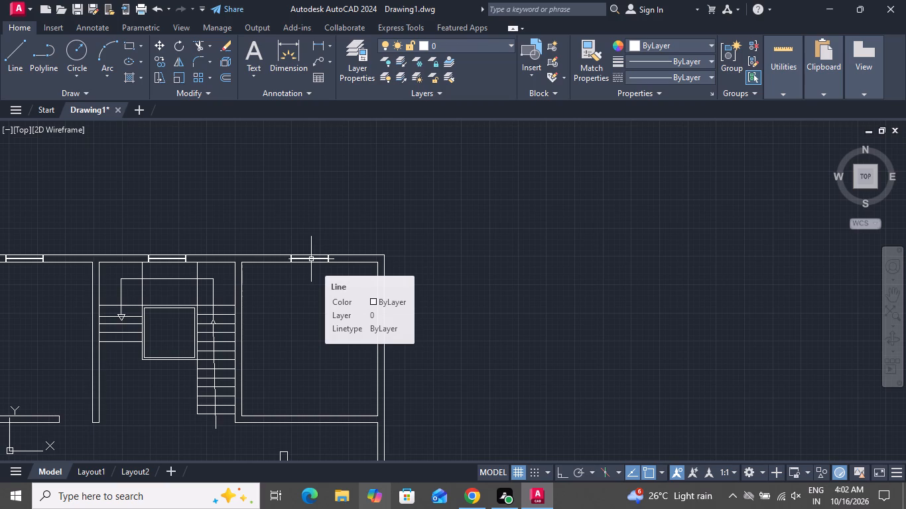
left_click(17, 46)
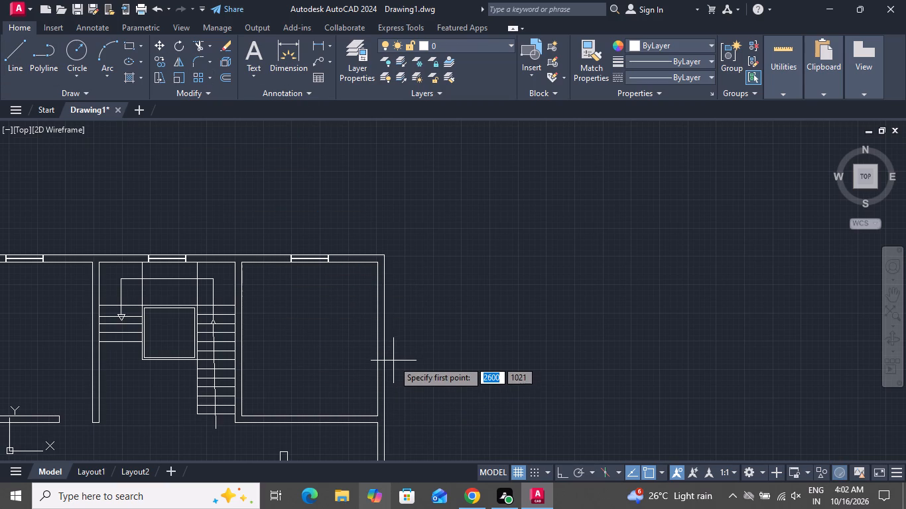
scroll(389, 362, "up", 1)
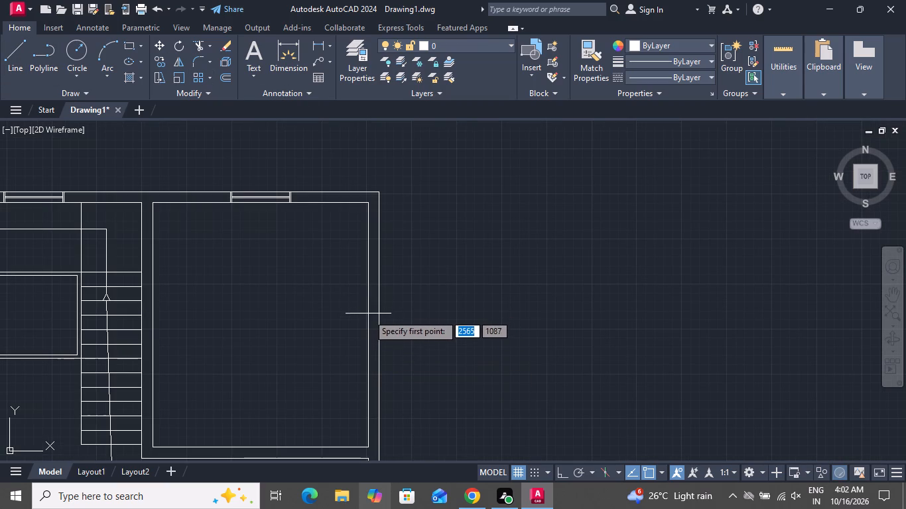
left_click(367, 327)
left_click(379, 328)
right_click(379, 329)
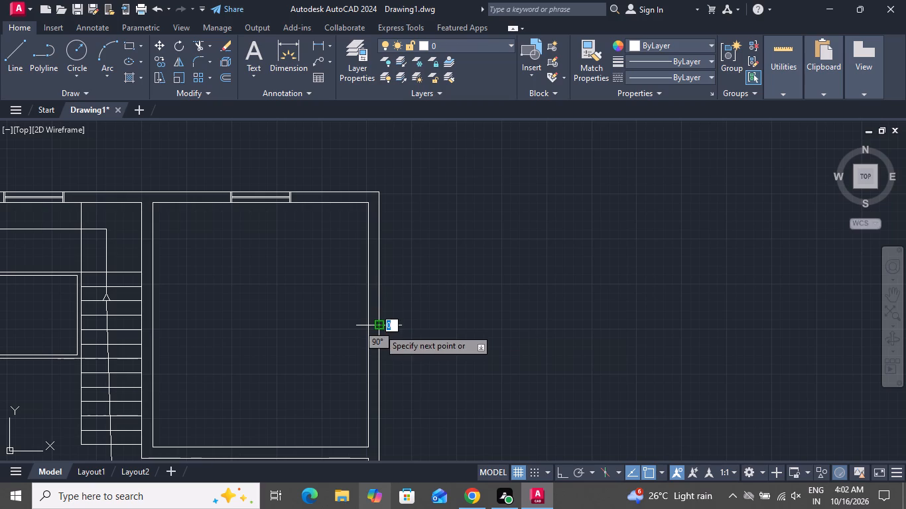
left_click(444, 343)
Offset the horizontal line across the right wall by 40 both above and below.
type("O")
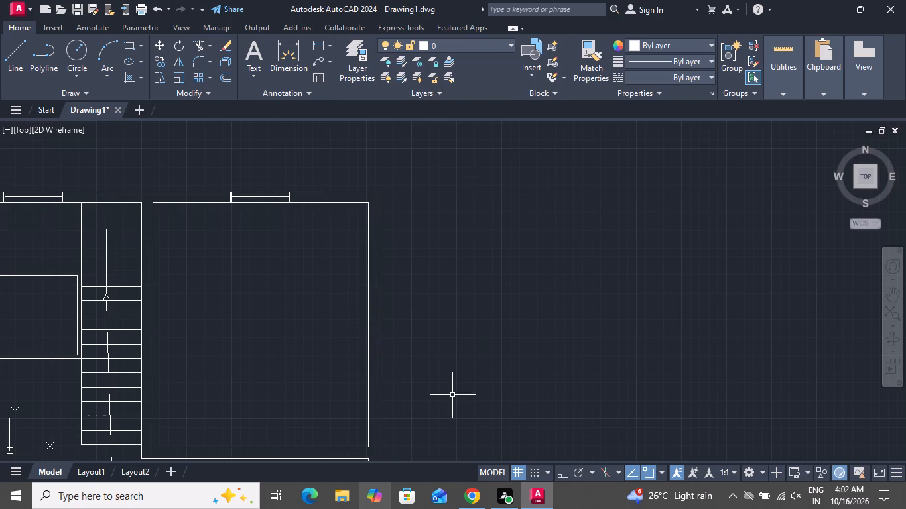
key("space")
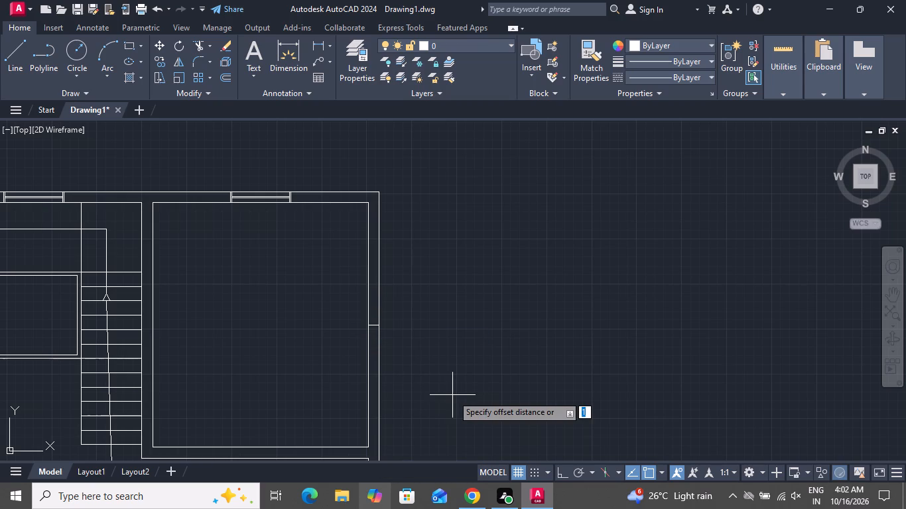
type("40")
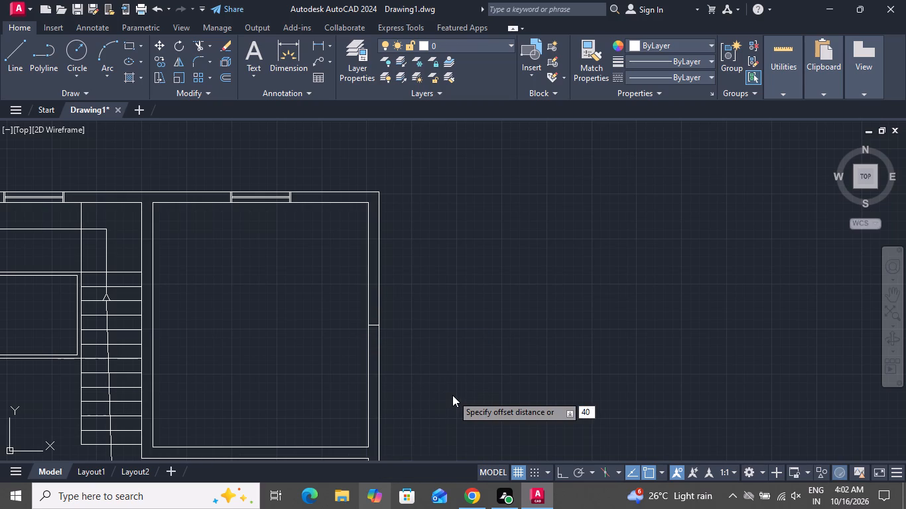
key("space")
scroll(378, 354, "up", 3)
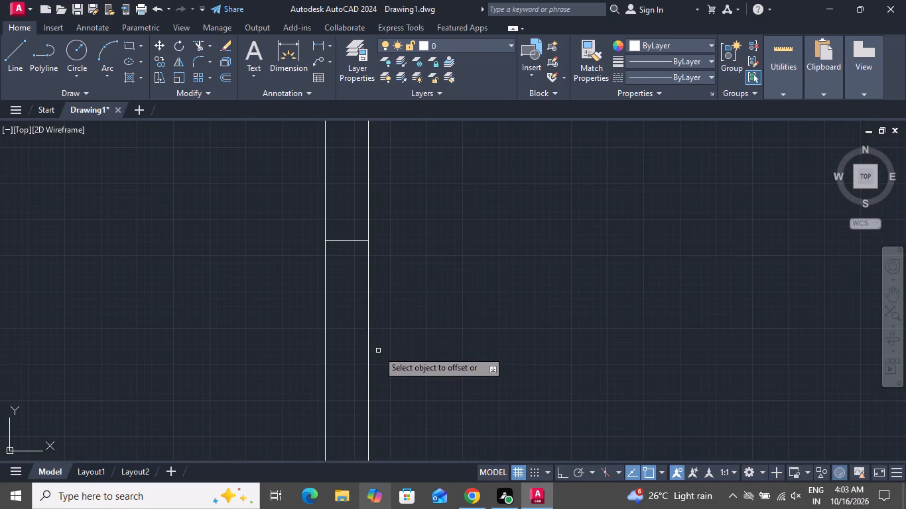
left_click(355, 240)
left_click(374, 172)
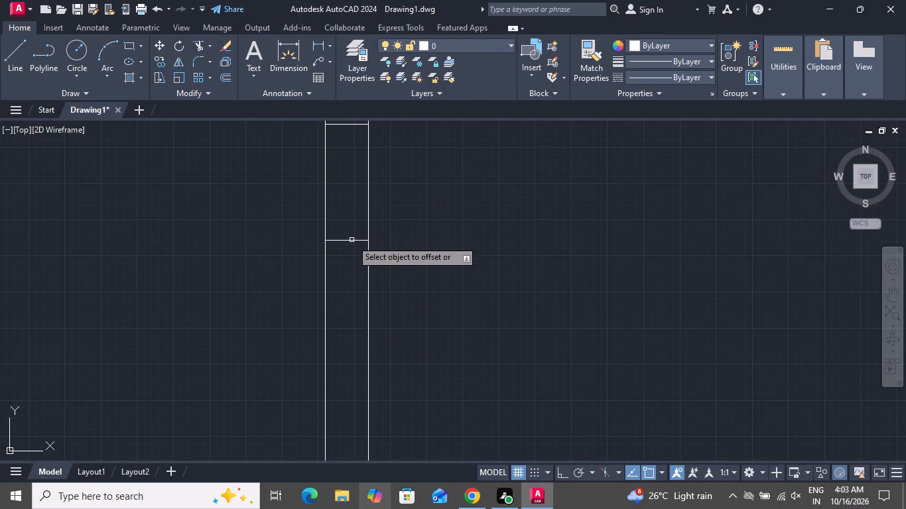
left_click(352, 240)
left_click(346, 300)
right_click(433, 226)
left_click(458, 251)
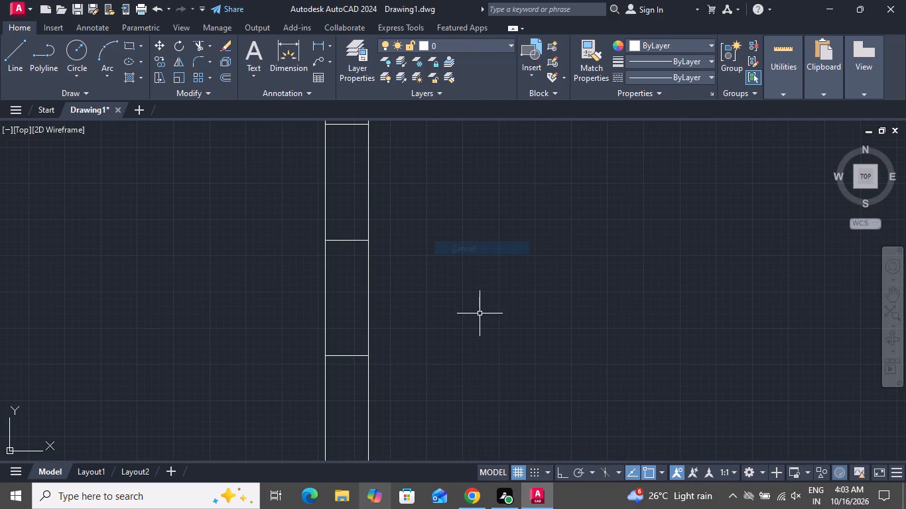
Offset the right-wall window's upper and lower lines outward by 2 to form the jambs.
type("O")
key("space")
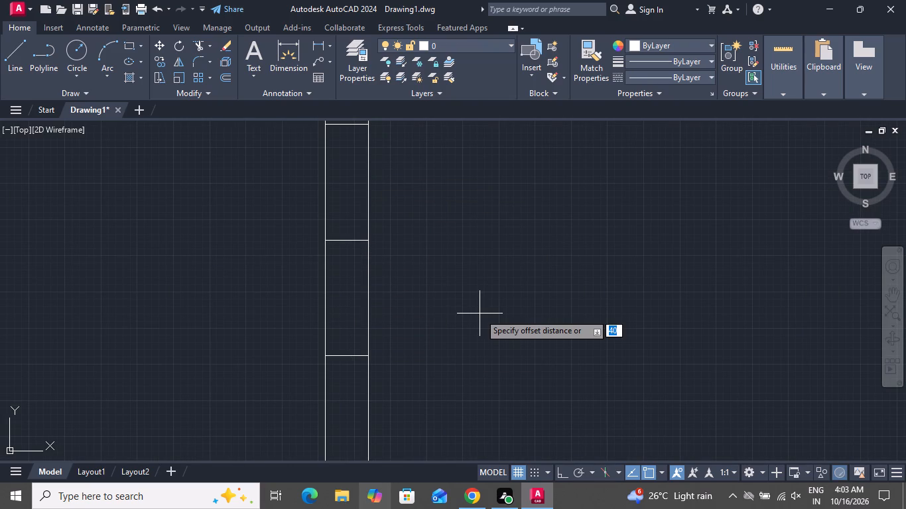
type("2")
key("space")
scroll(485, 295, "down", 1)
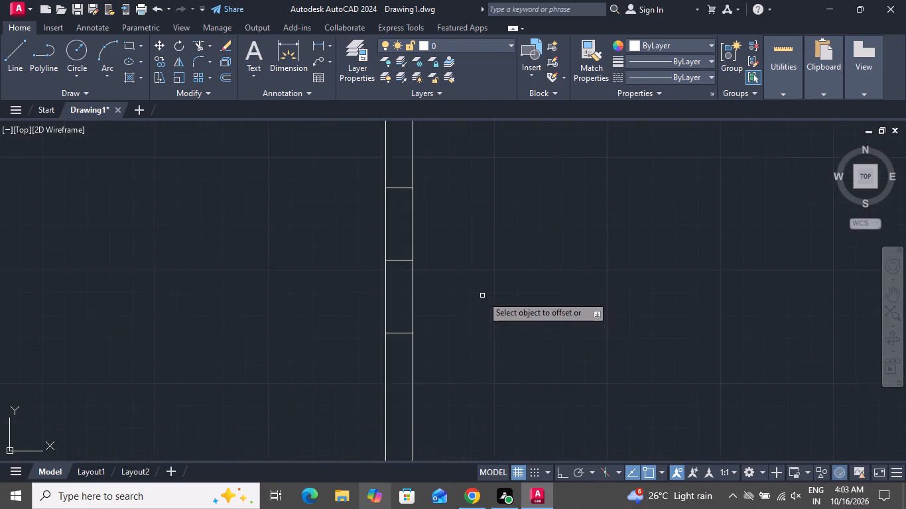
scroll(482, 296, "down", 1)
left_click(428, 230)
left_click(434, 217)
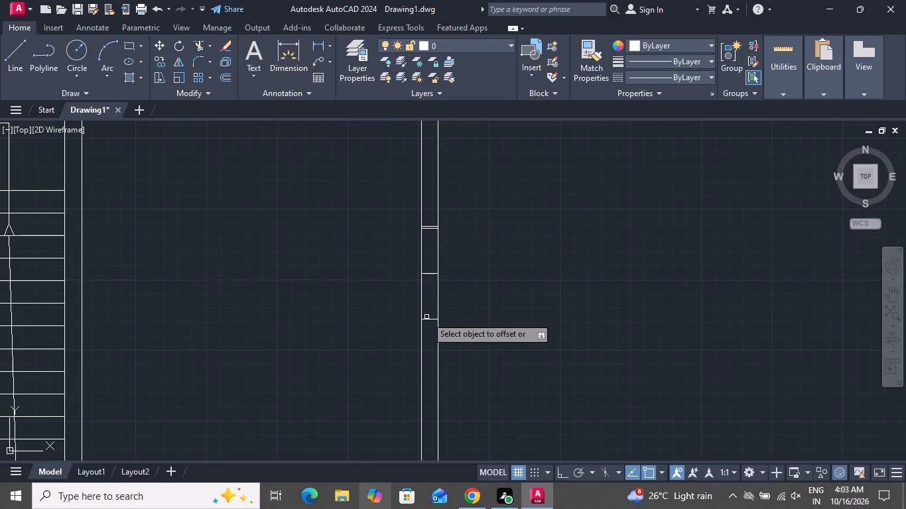
left_click(430, 319)
left_click(428, 354)
right_click(479, 307)
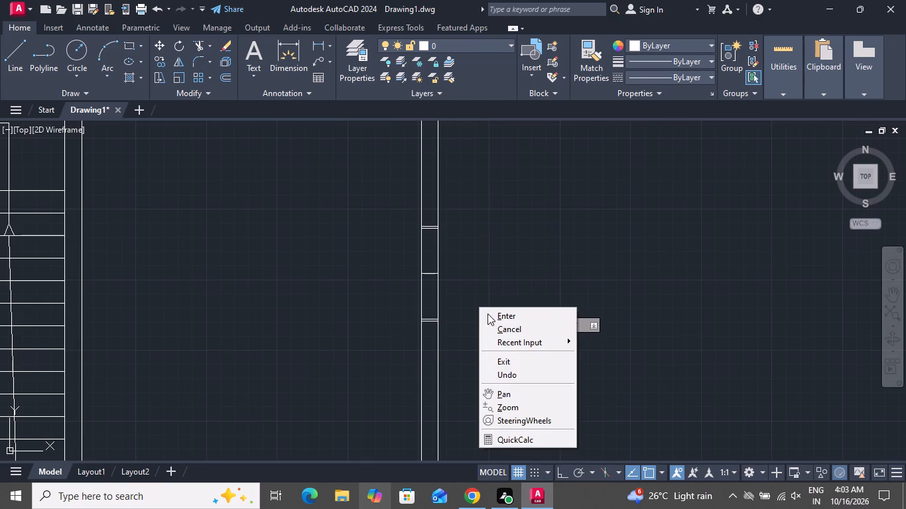
Draw a vertical line down the middle of the right-wall window, from its upper inner jamb line to its lower inner jamb line.
left_click(490, 325)
left_click(21, 65)
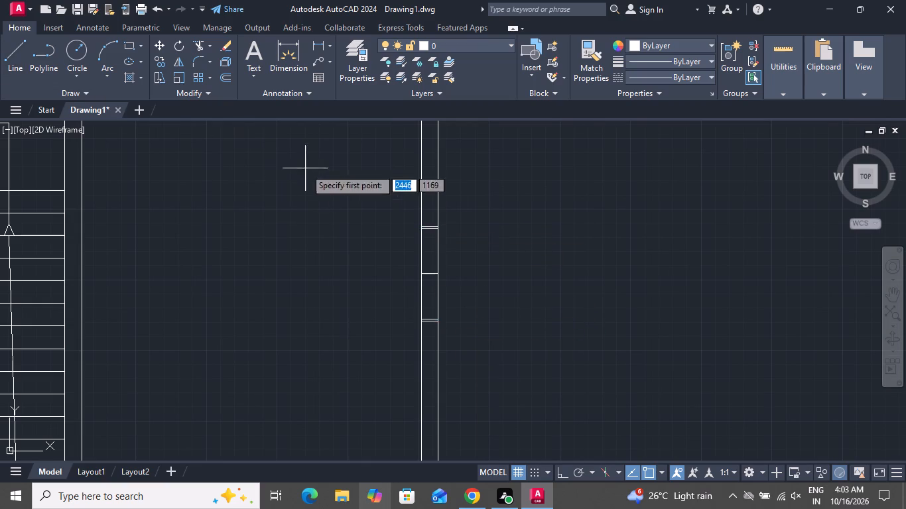
scroll(399, 237, "up", 2)
scroll(399, 237, "down", 1)
scroll(399, 237, "up", 1)
scroll(399, 237, "down", 1)
scroll(399, 237, "up", 1)
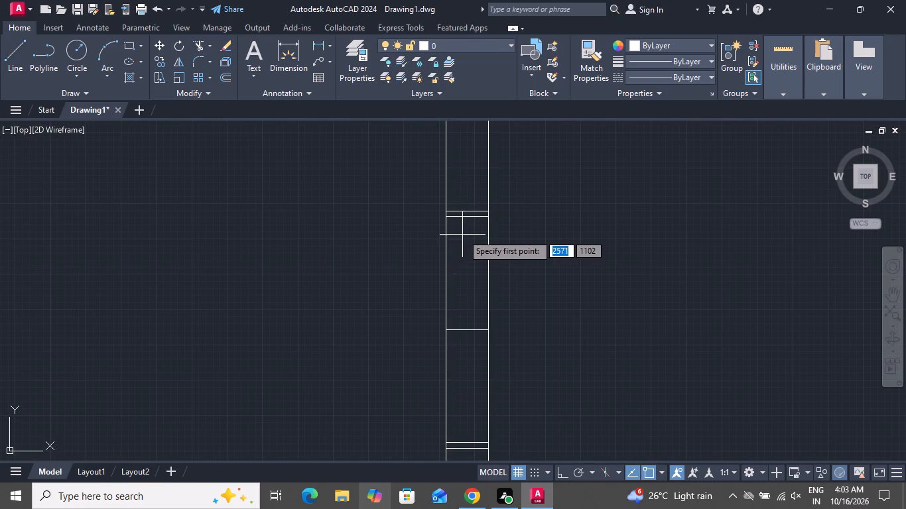
left_click(466, 217)
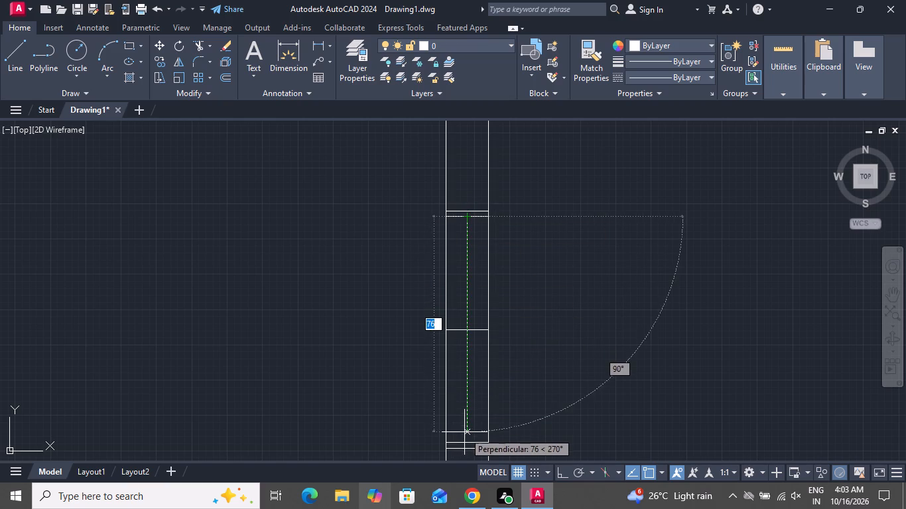
left_click(464, 439)
right_click(464, 439)
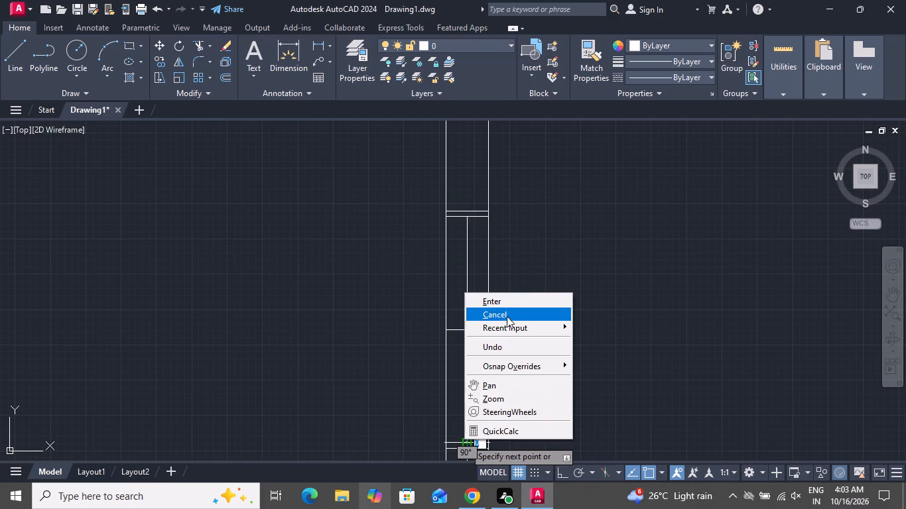
left_click(505, 309)
Offset the right-wall window's vertical middle line by 1 to both sides to form the pane lines.
type("O")
key("space")
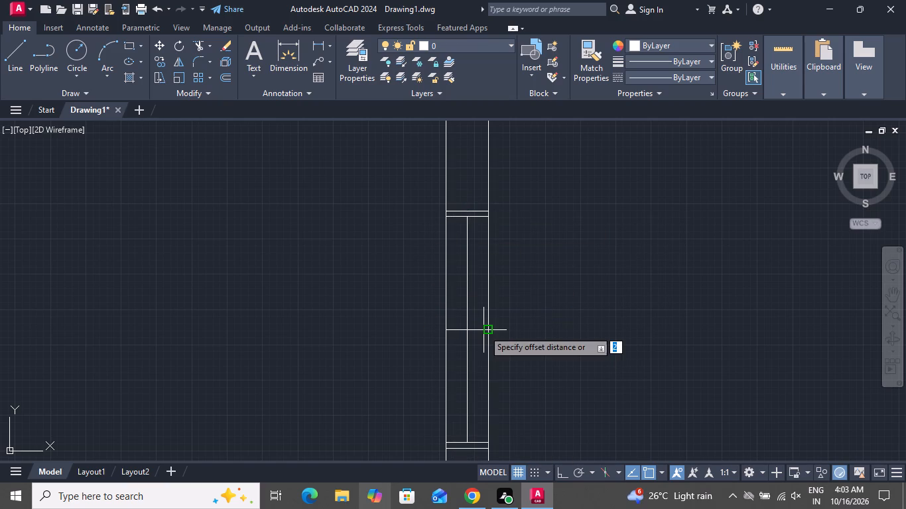
key("1")
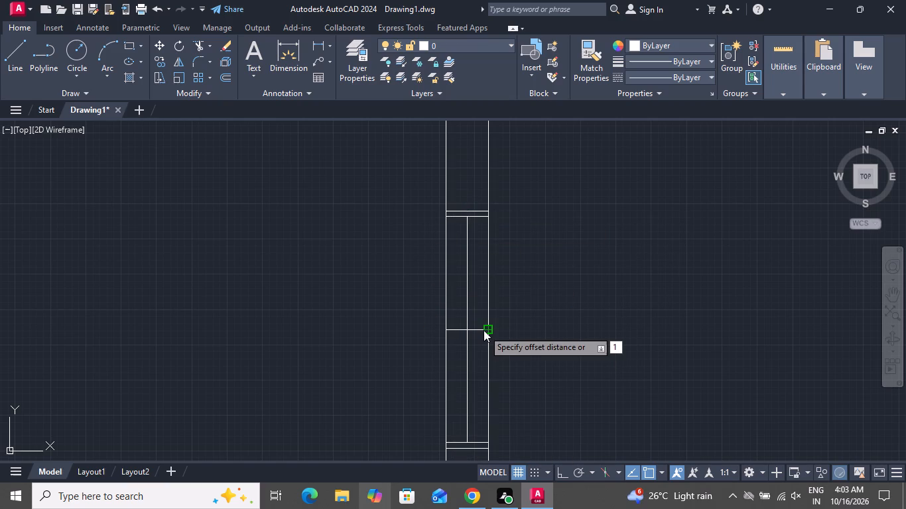
key("space")
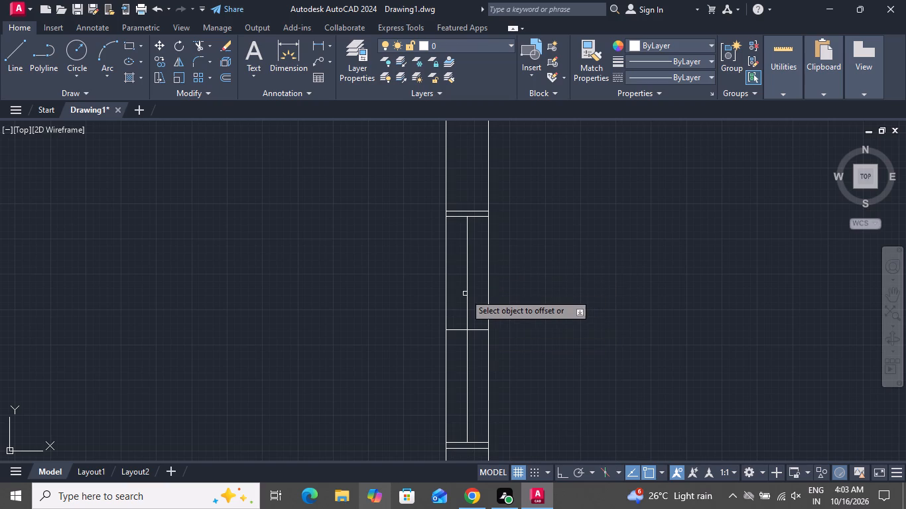
left_click(468, 294)
left_click(476, 291)
scroll(468, 313, "up", 2)
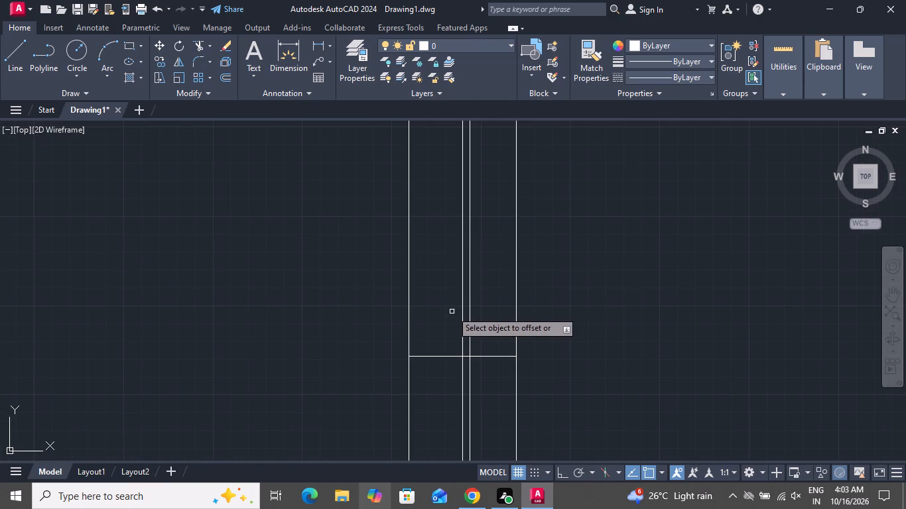
left_click(463, 310)
left_click(438, 311)
right_click(444, 317)
left_click(463, 337)
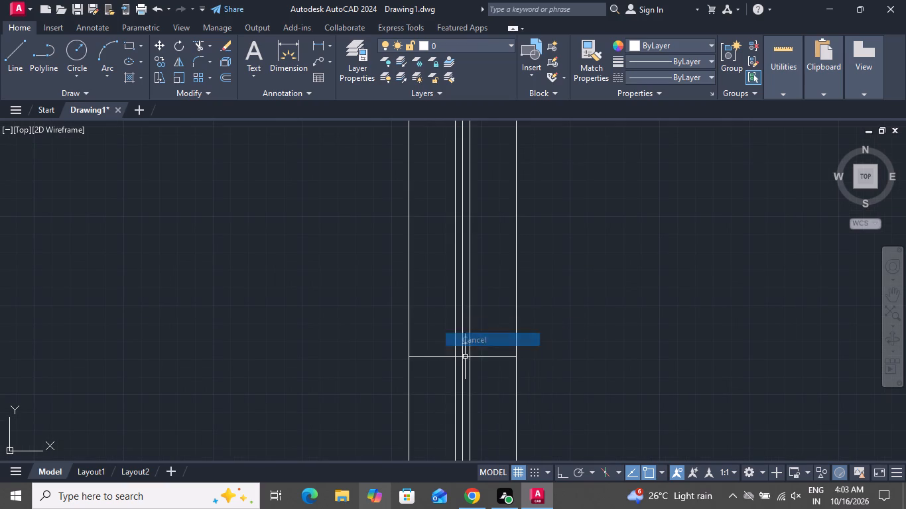
Delete the right-wall window's vertical middle line and horizontal centre line, keeping the two offset pane lines.
scroll(460, 360, "up", 5)
left_click_drag(486, 305, 476, 322)
left_click(431, 359)
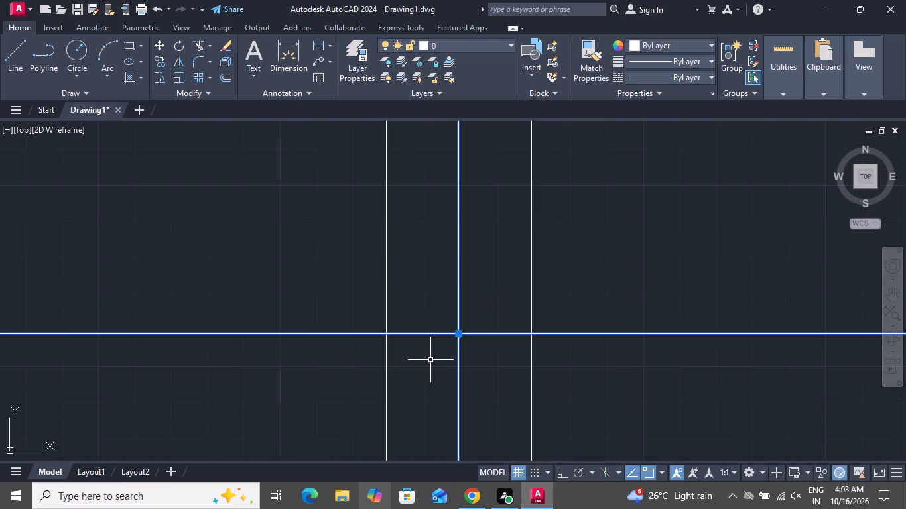
key("Delete")
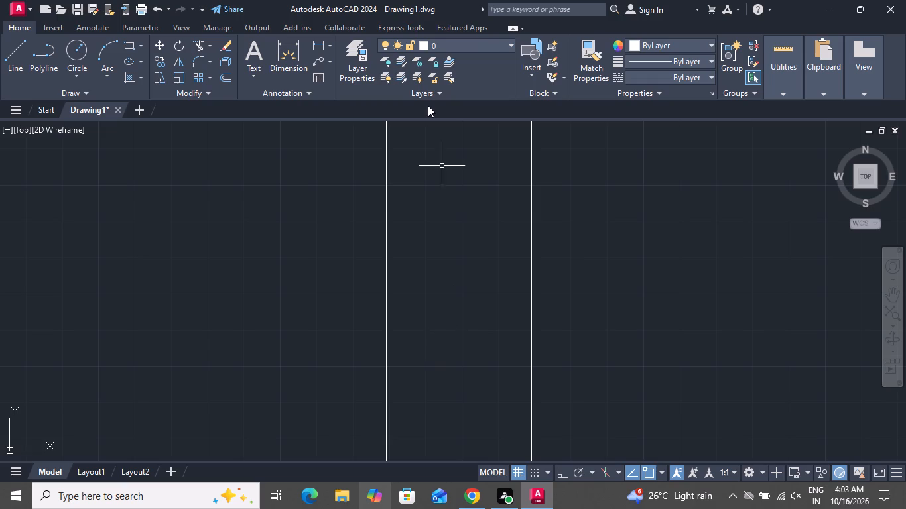
scroll(430, 113, "up", 1)
scroll(428, 153, "down", 3)
scroll(410, 234, "down", 1)
scroll(410, 239, "up", 1)
scroll(410, 240, "down", 8)
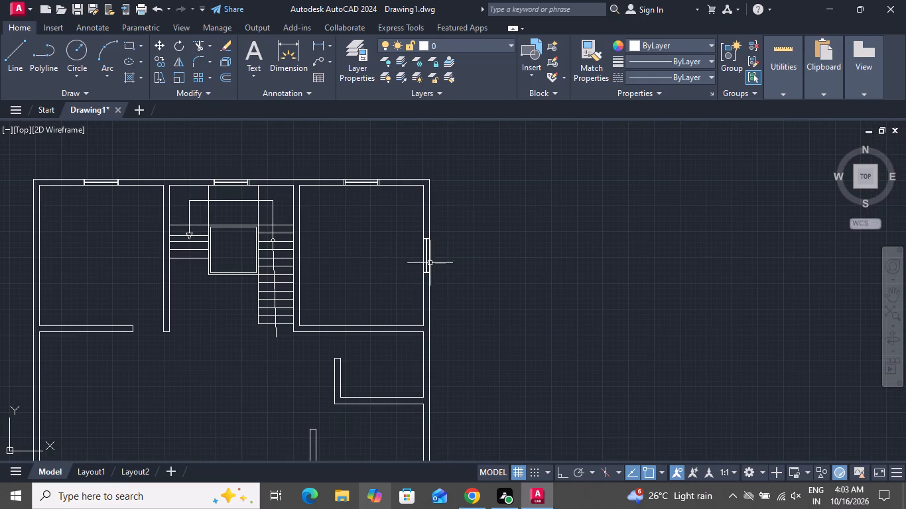
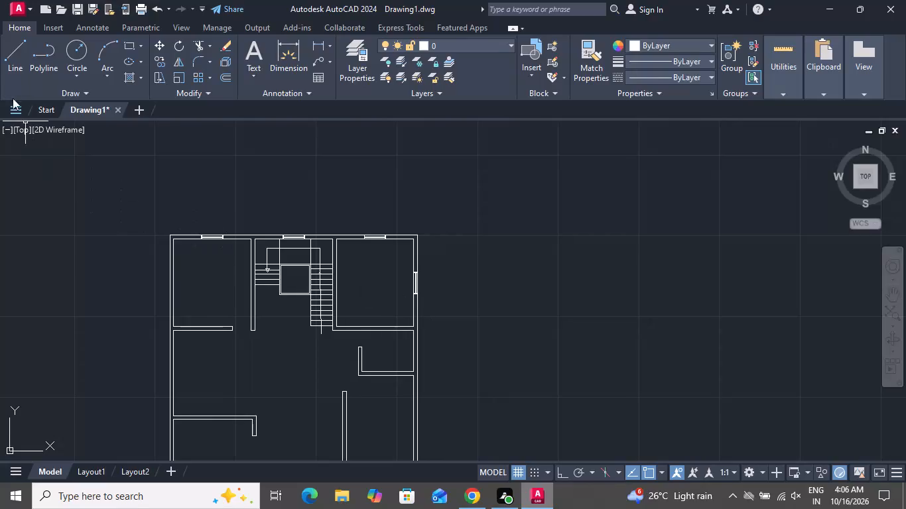
Draw a horizontal line across the right outer wall, from the midpoint of the small middle room's inner wall line to the outer line.
left_click(5, 52)
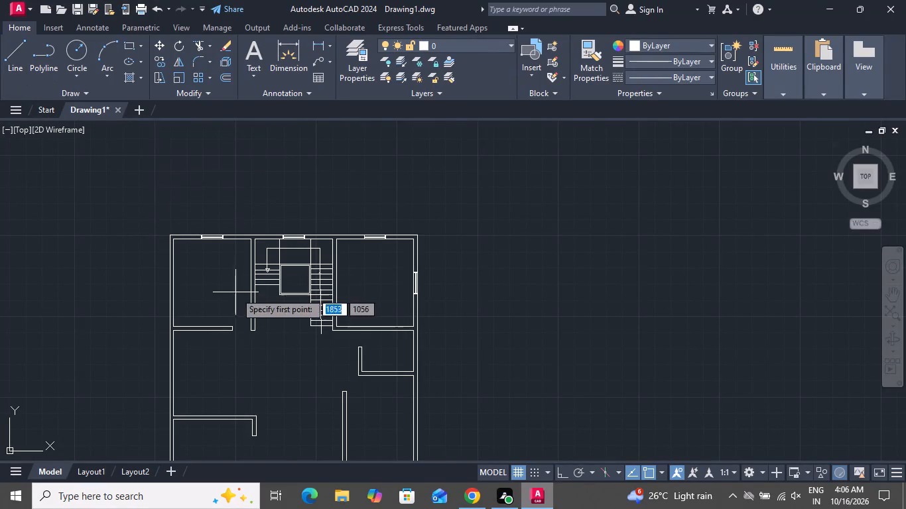
scroll(309, 317, "down", 2)
scroll(340, 349, "up", 3)
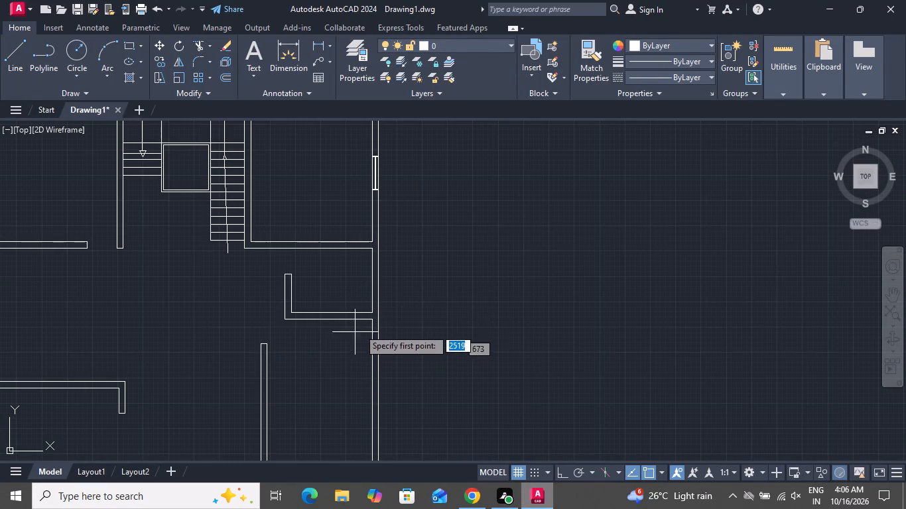
scroll(371, 281, "up", 2)
left_click(371, 280)
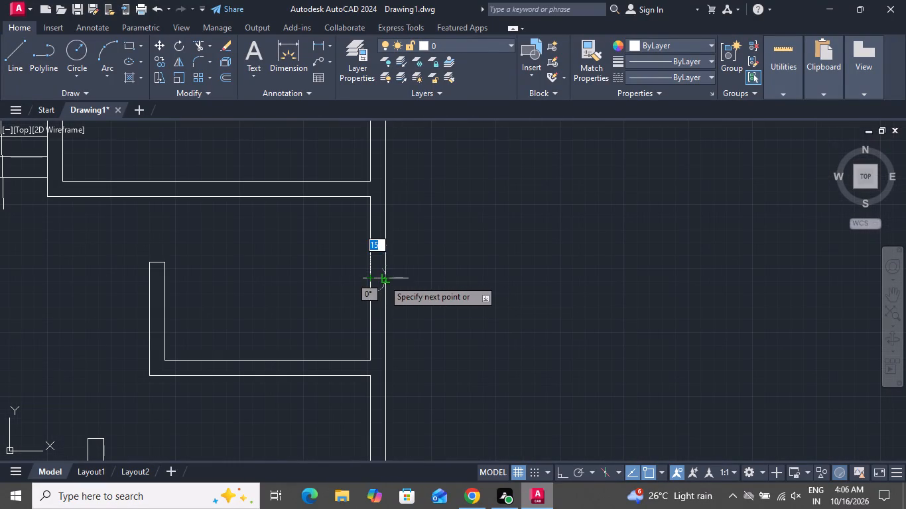
left_click(384, 280)
right_click(386, 282)
left_click(407, 304)
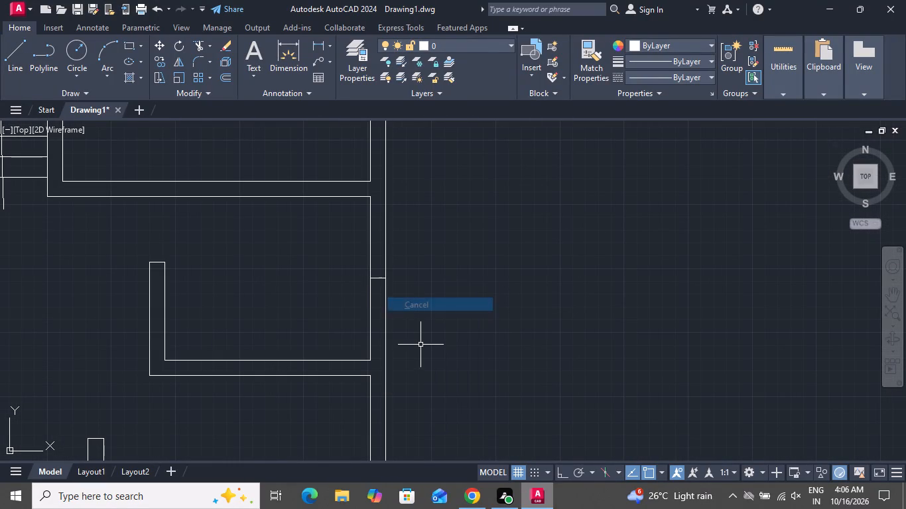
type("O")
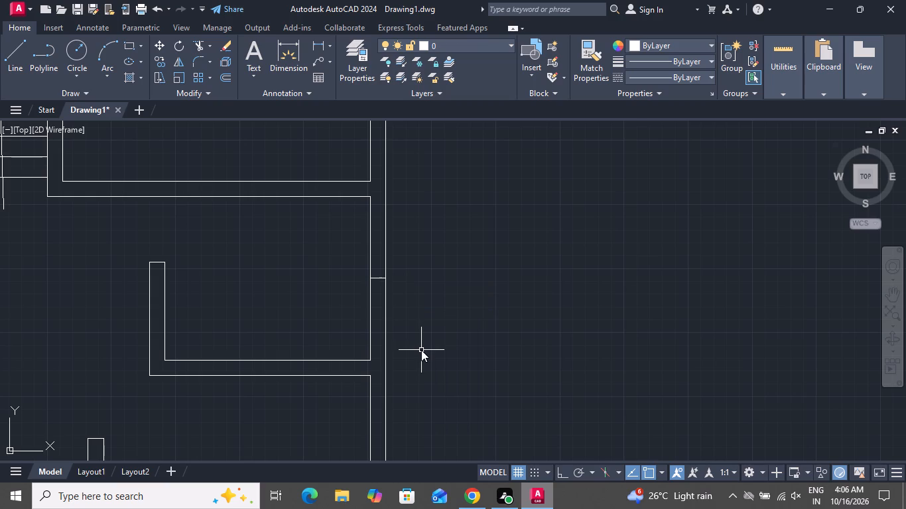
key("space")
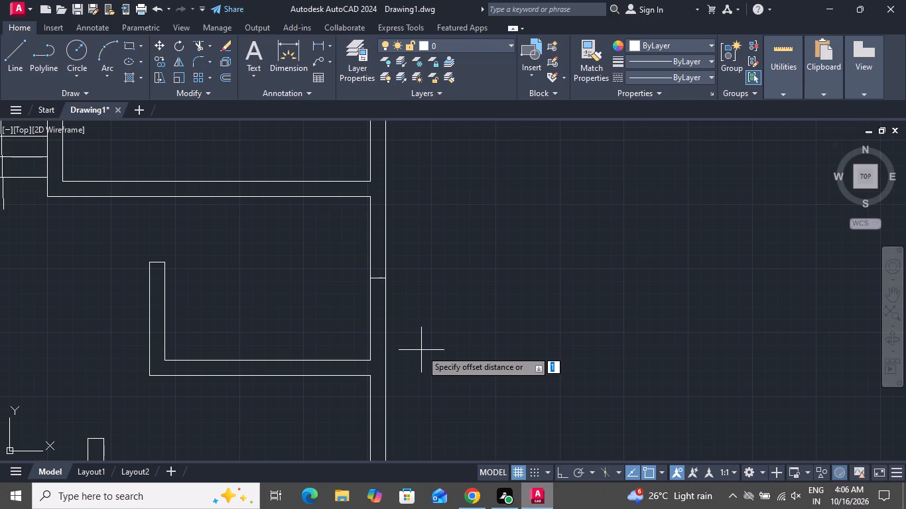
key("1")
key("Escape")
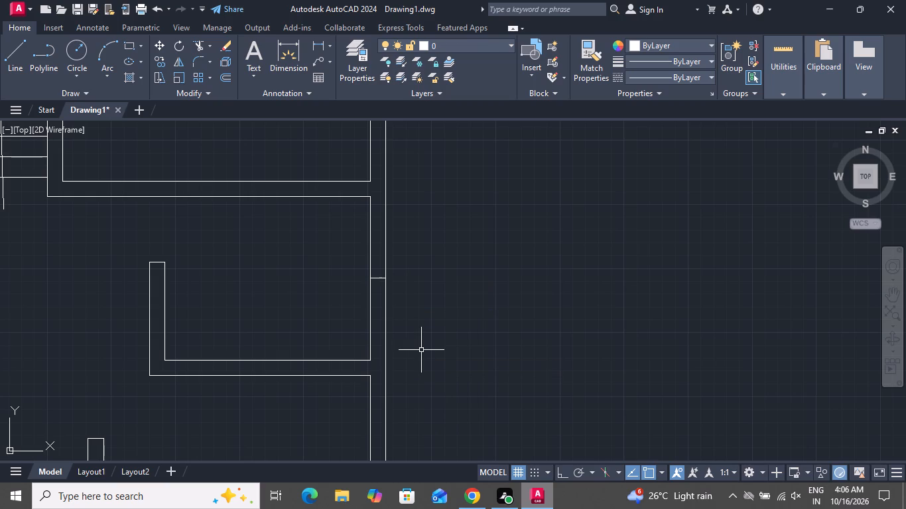
Offset the small middle room's wall-crossing line by 30 upward and downward to mark the window's ends.
type("O 30")
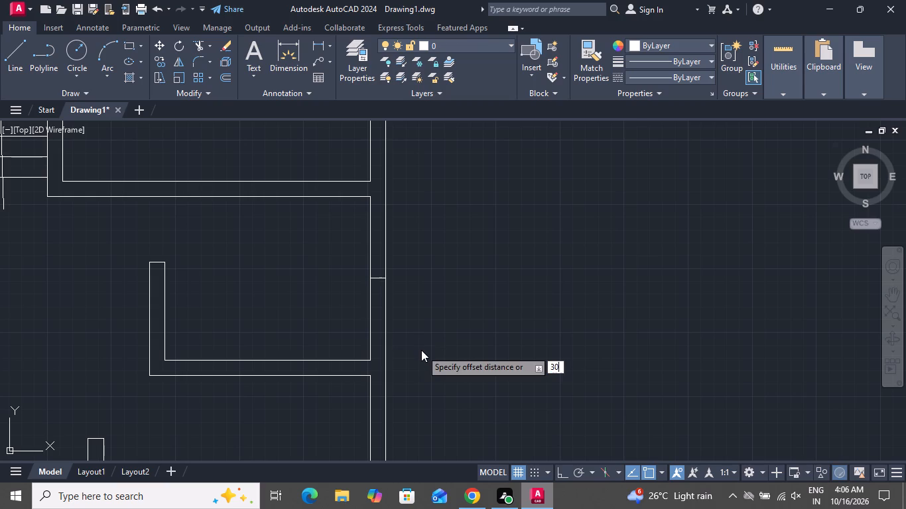
key("space")
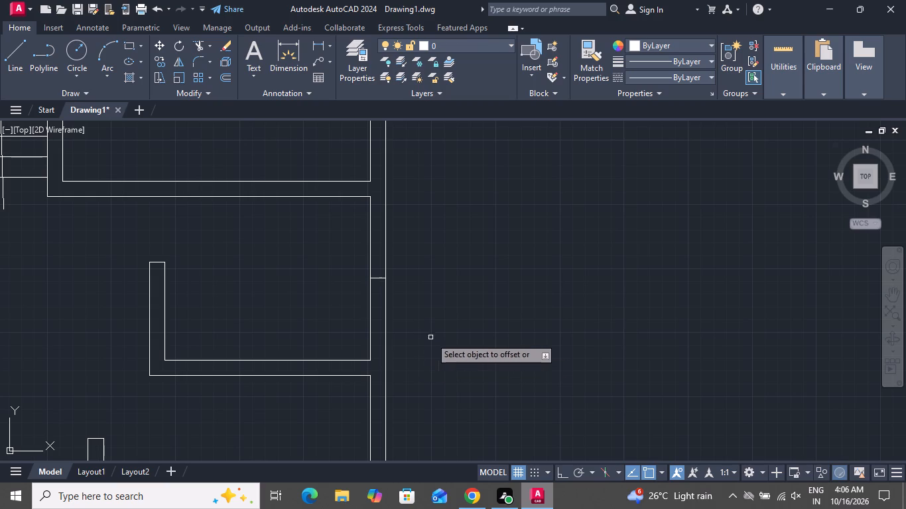
left_click(381, 280)
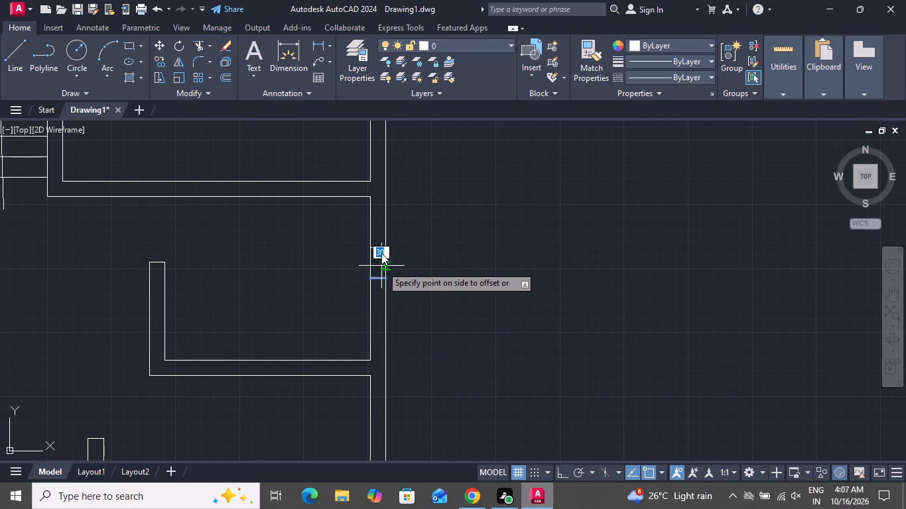
left_click(381, 249)
left_click(379, 278)
left_click(385, 310)
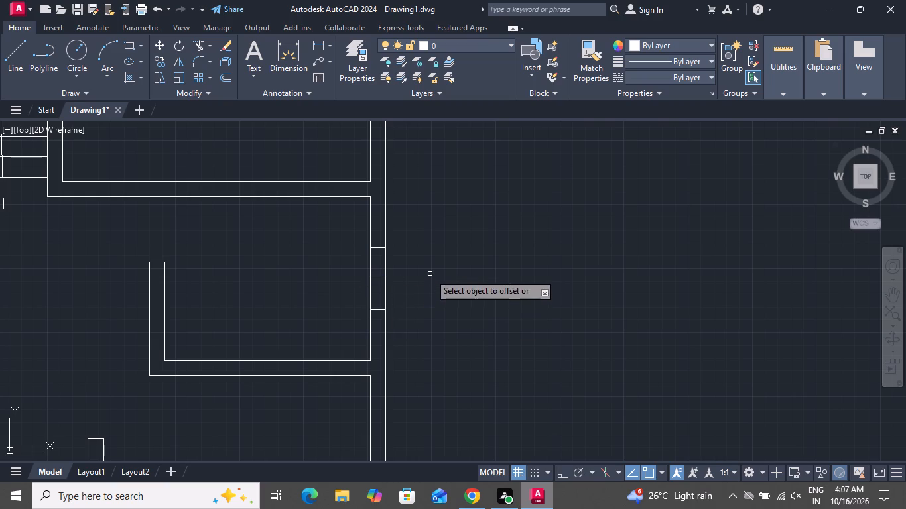
right_click(430, 274)
left_click(449, 290)
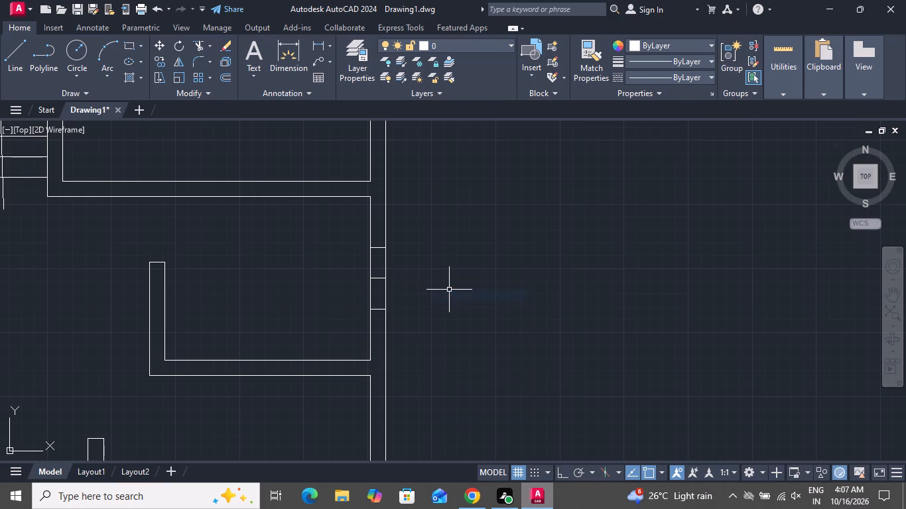
Offset the middle room window's upper and lower end lines outward by 2 to form the jambs.
type("O")
key("space")
key("2")
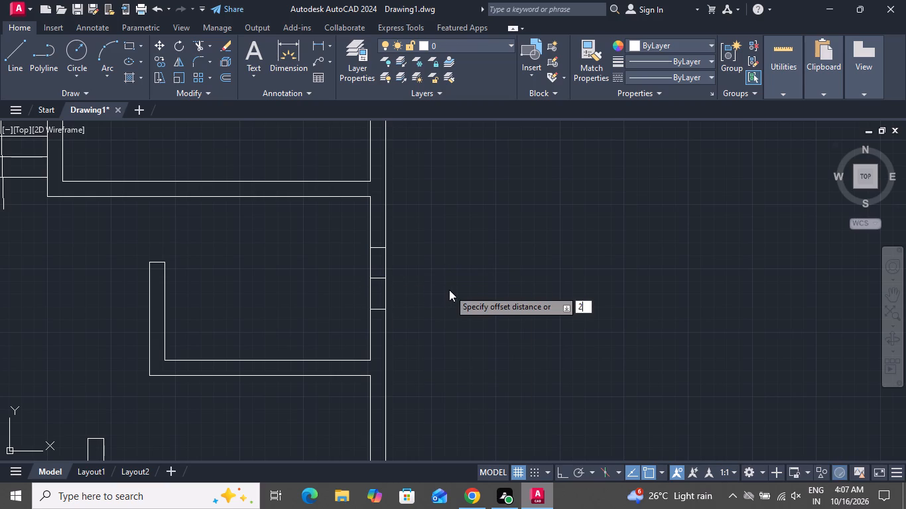
key("space")
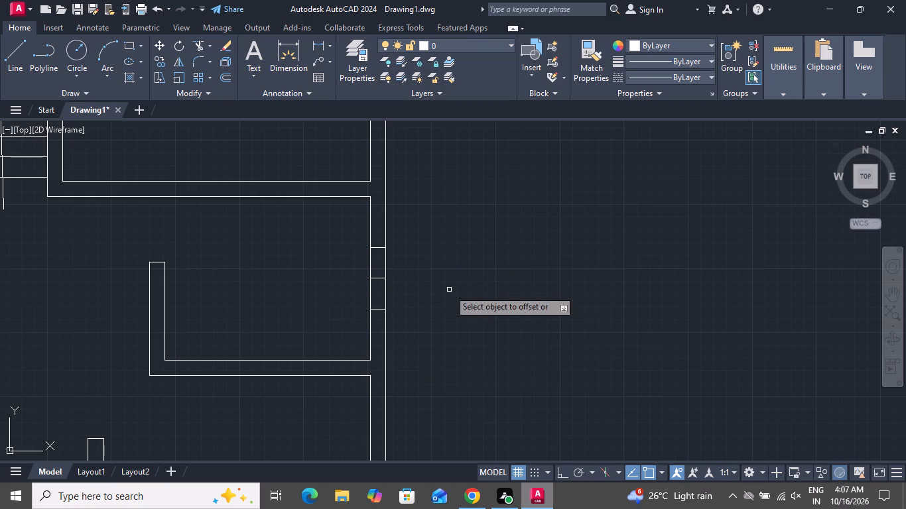
left_click(377, 249)
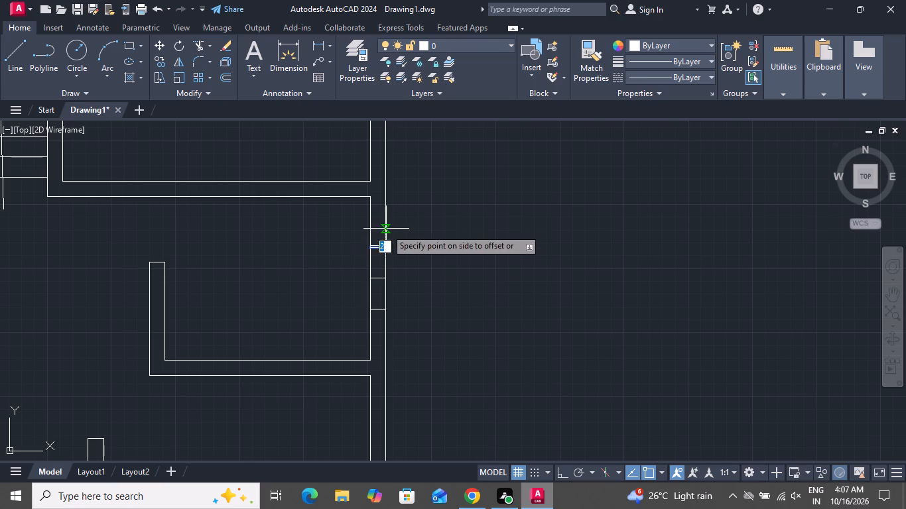
left_click(386, 229)
left_click(382, 308)
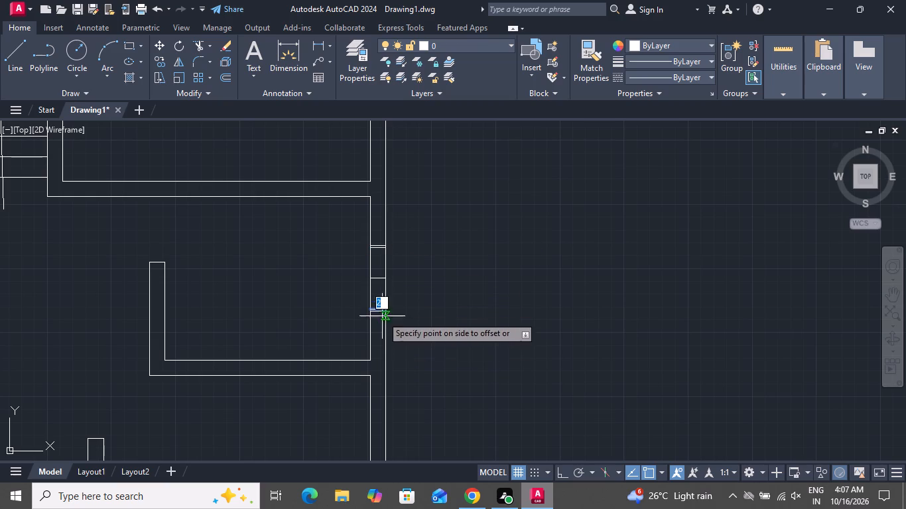
left_click(382, 331)
right_click(430, 298)
left_click(455, 322)
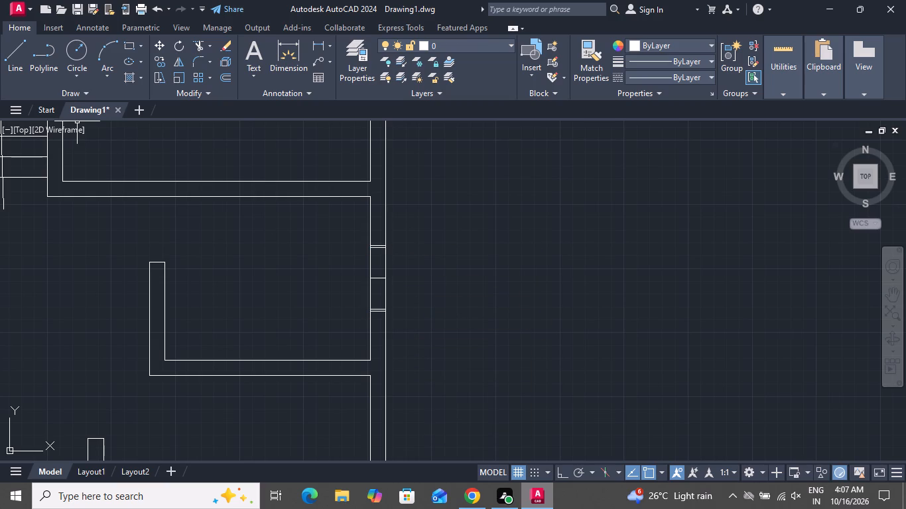
Draw a vertical line down the middle of the middle room's window, between its upper and lower inner jamb lines.
left_click(7, 49)
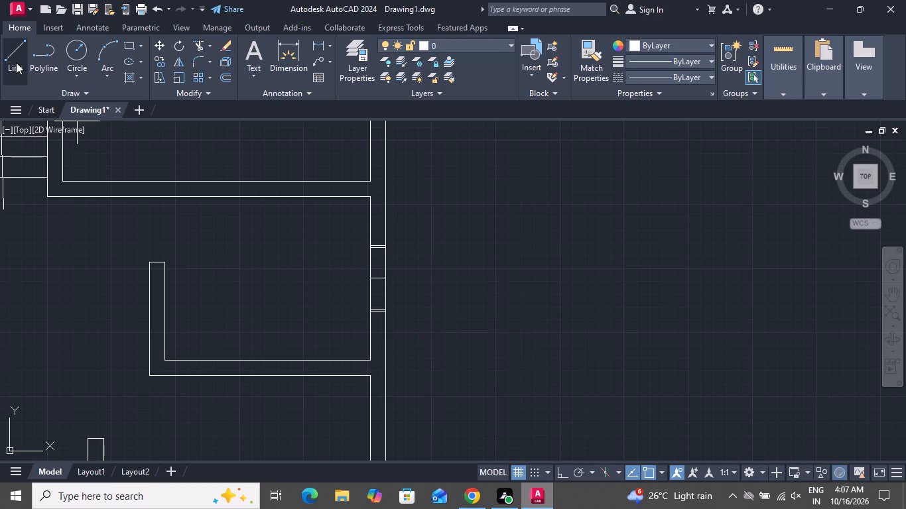
left_click(378, 251)
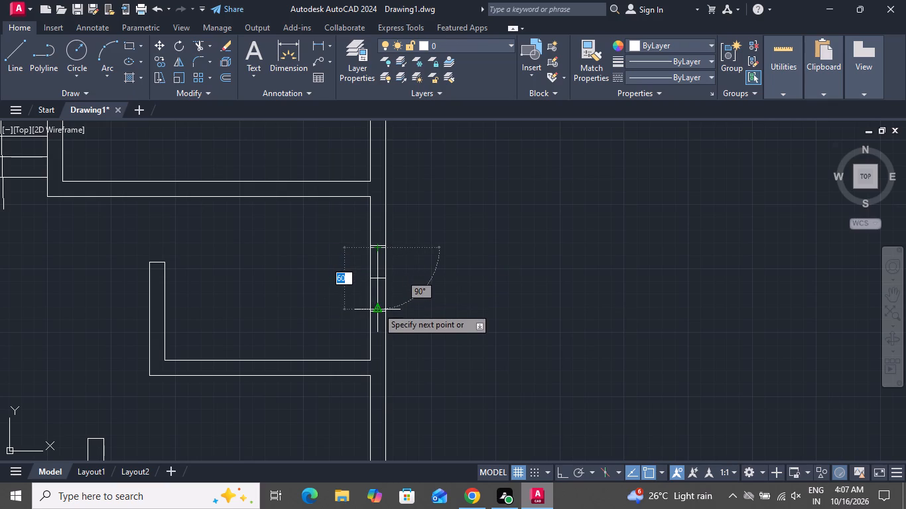
left_click(378, 308)
right_click(379, 303)
left_click(425, 329)
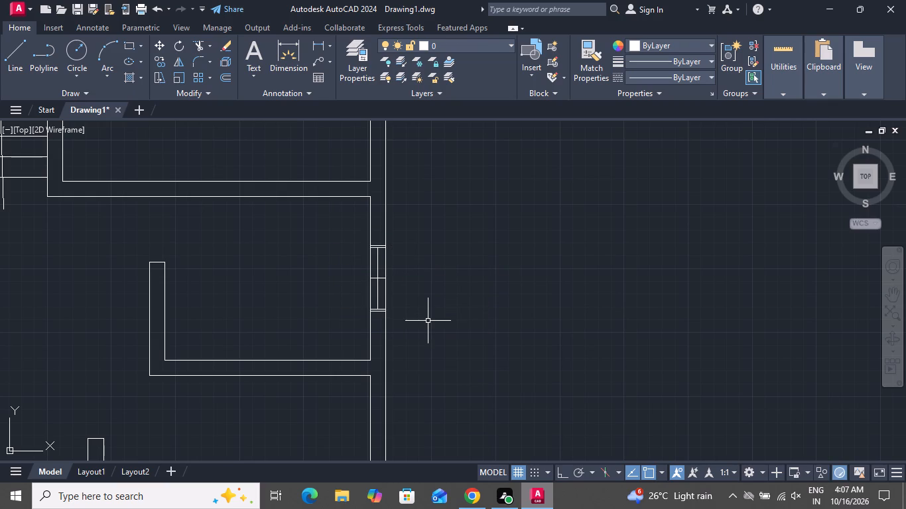
Offset the middle room window's vertical middle line by 1 to both sides to form the pane lines.
type("O 1")
key("space")
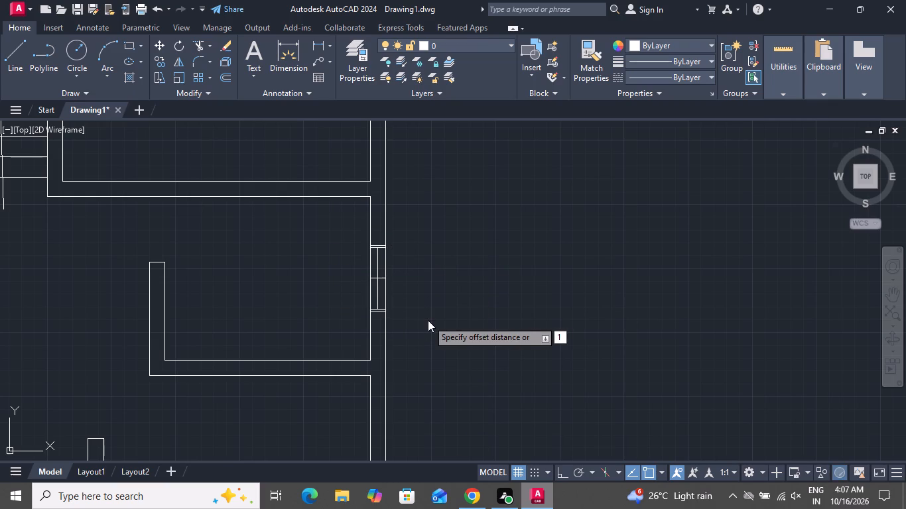
scroll(379, 263, "up", 2)
scroll(380, 263, "down", 1)
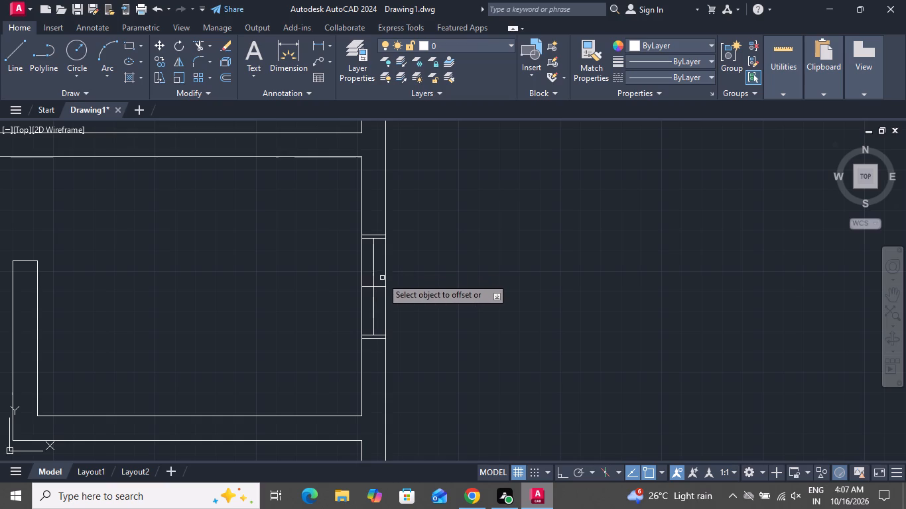
left_click(373, 280)
left_click(395, 277)
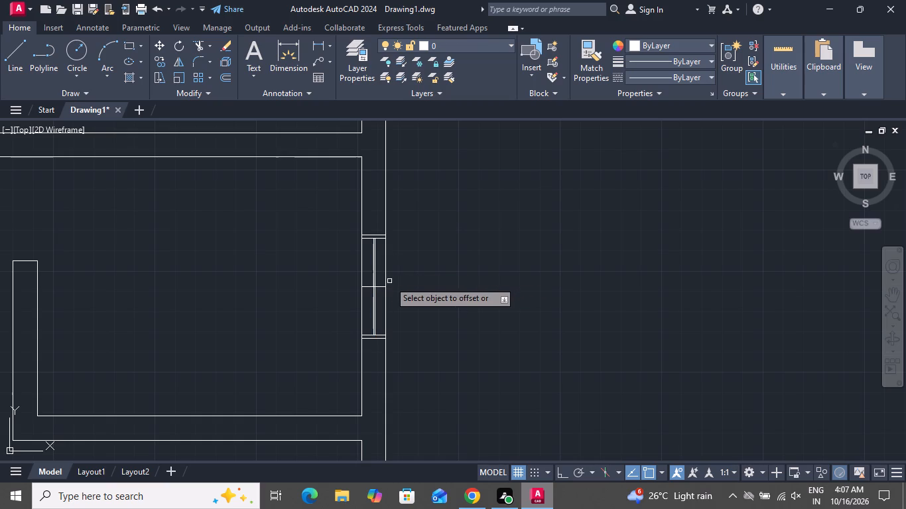
scroll(388, 281, "up", 3)
left_click(322, 275)
left_click(316, 276)
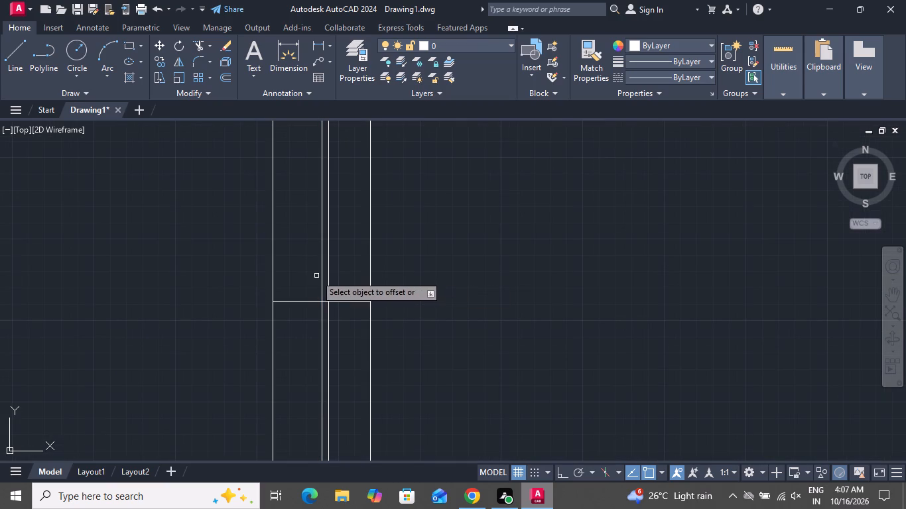
right_click(316, 275)
left_click(300, 251)
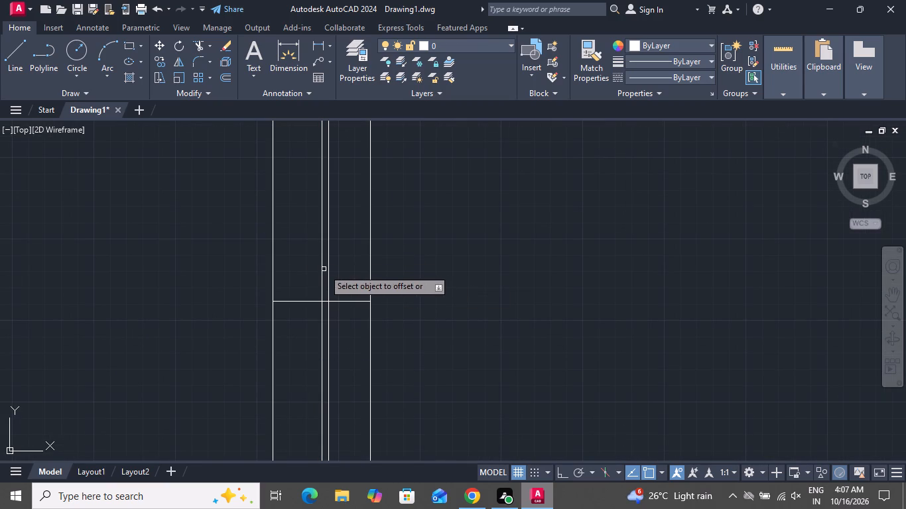
left_click(319, 272)
left_click(321, 272)
left_click(305, 270)
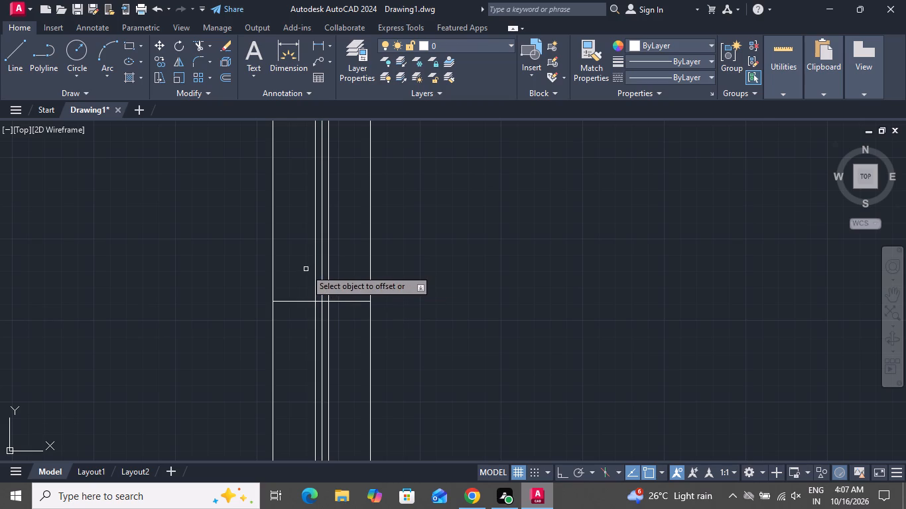
right_click(306, 267)
left_click(331, 291)
Delete the middle room window's vertical middle line and horizontal centre line, keeping the two offset pane lines.
scroll(326, 302, "up", 4)
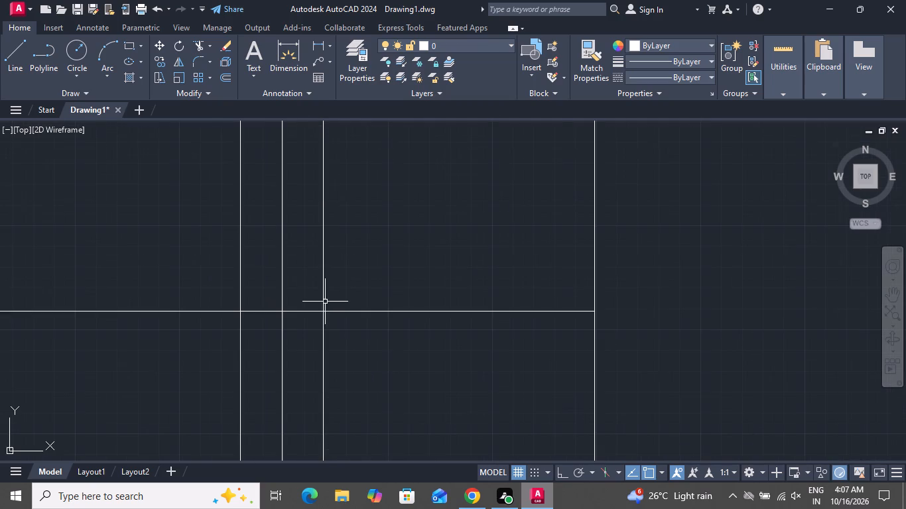
left_click(320, 298)
left_click(269, 337)
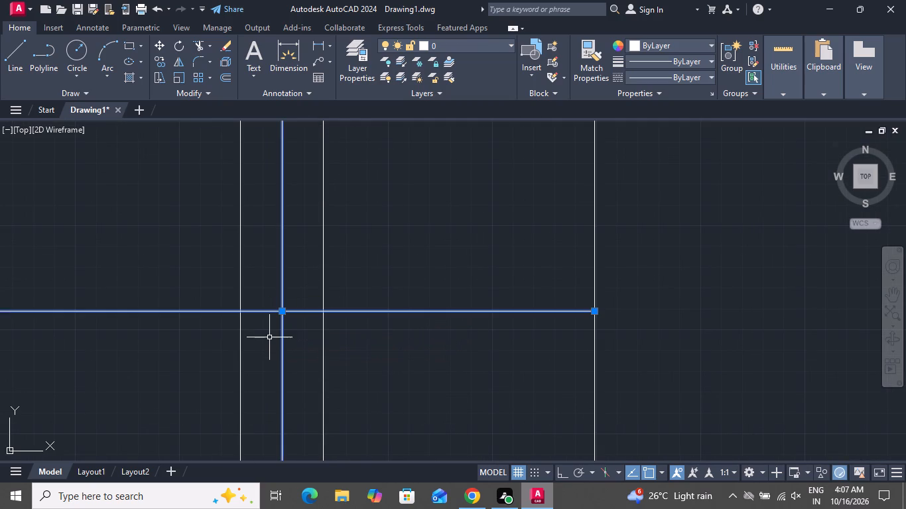
key("Delete")
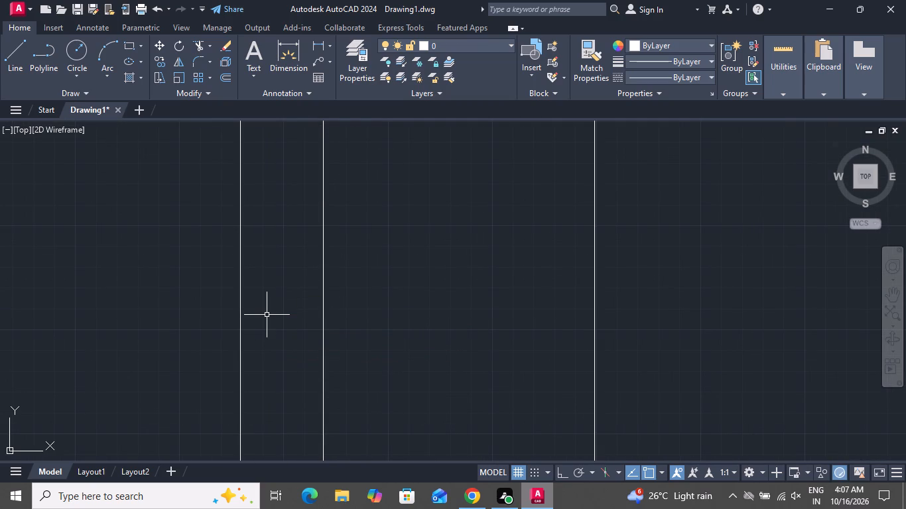
Draw a horizontal line across the right outer wall, from the midpoint of the bottom-right room's inner wall line to the outer line.
scroll(298, 311, "down", 9)
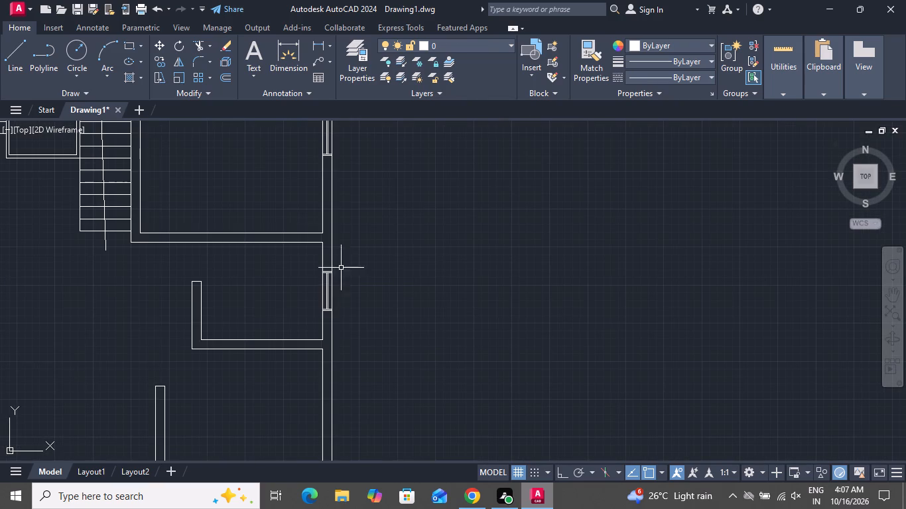
left_click(4, 53)
scroll(186, 135, "down", 1)
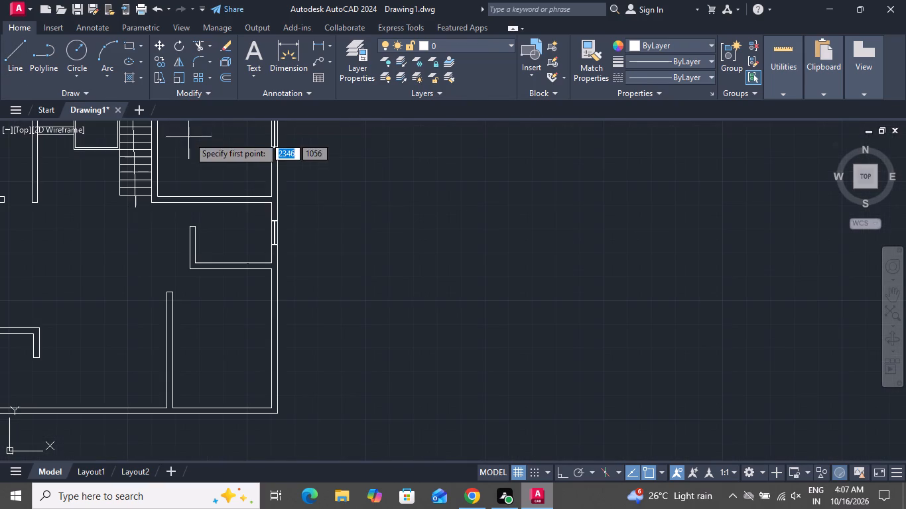
scroll(266, 361, "up", 1)
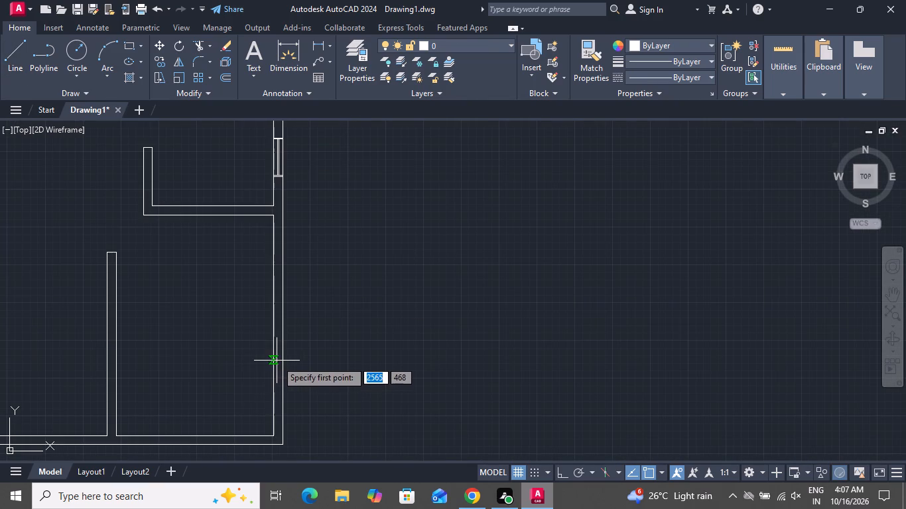
left_click(273, 326)
left_click(285, 327)
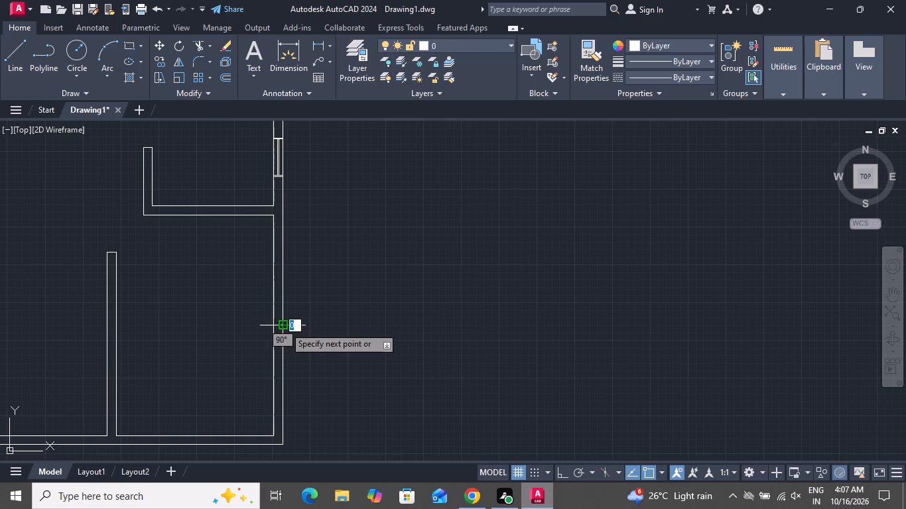
right_click(285, 327)
left_click(329, 349)
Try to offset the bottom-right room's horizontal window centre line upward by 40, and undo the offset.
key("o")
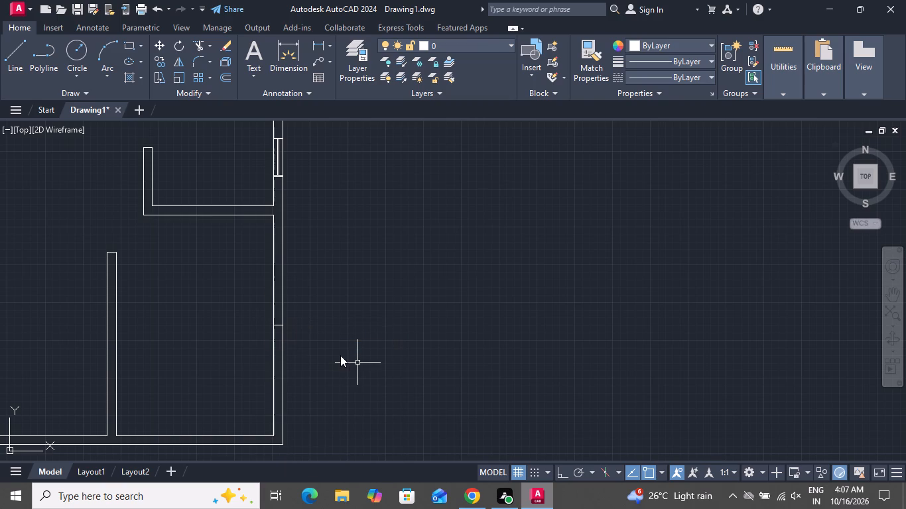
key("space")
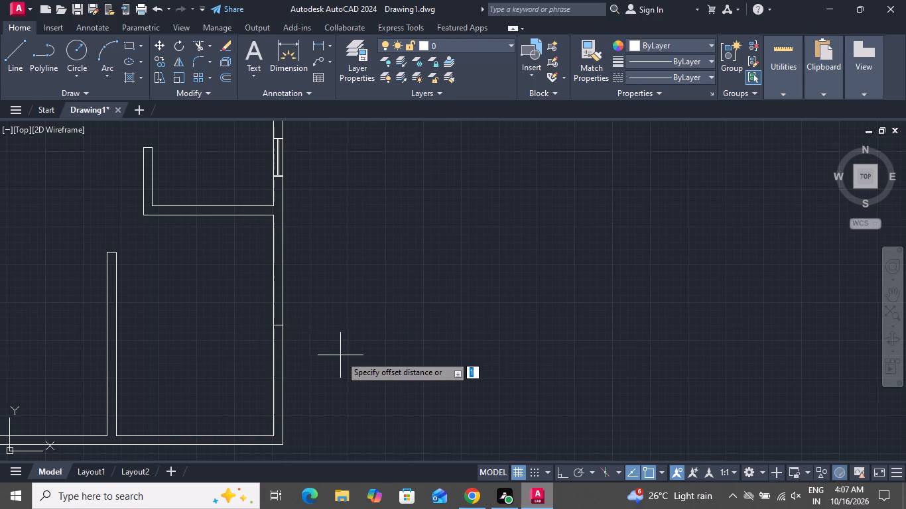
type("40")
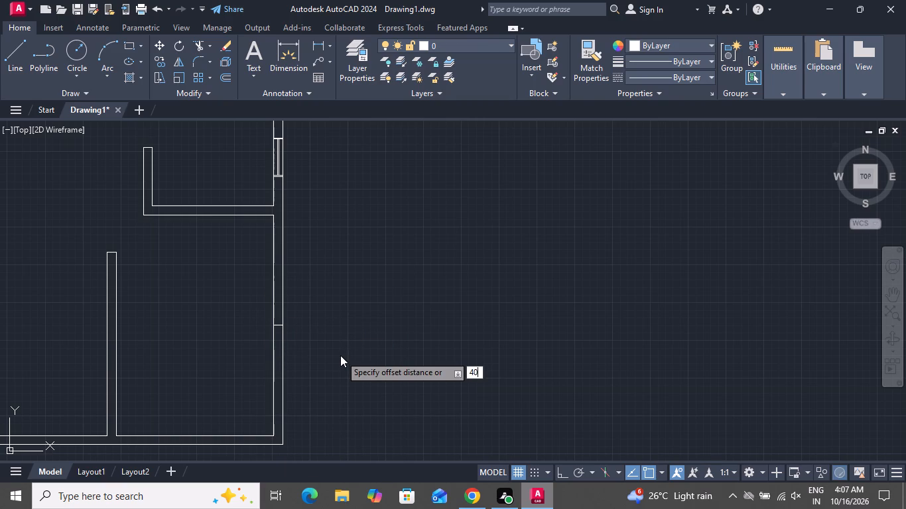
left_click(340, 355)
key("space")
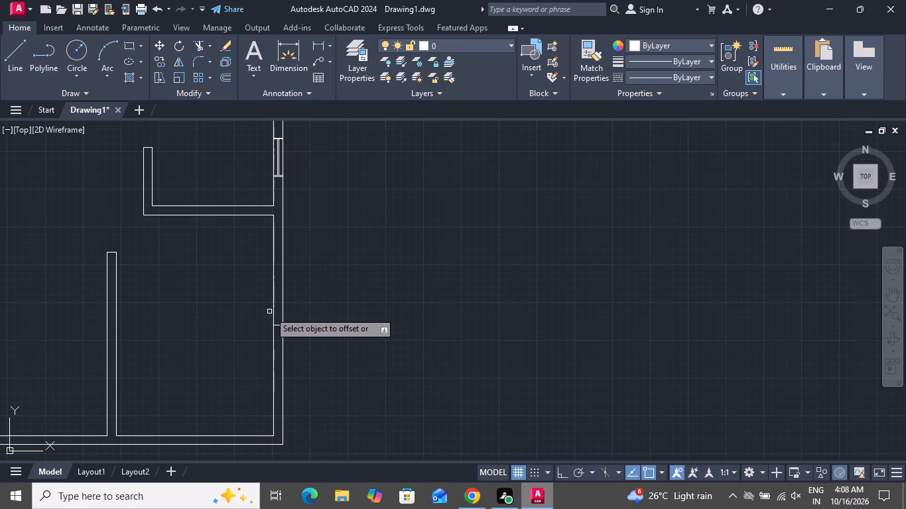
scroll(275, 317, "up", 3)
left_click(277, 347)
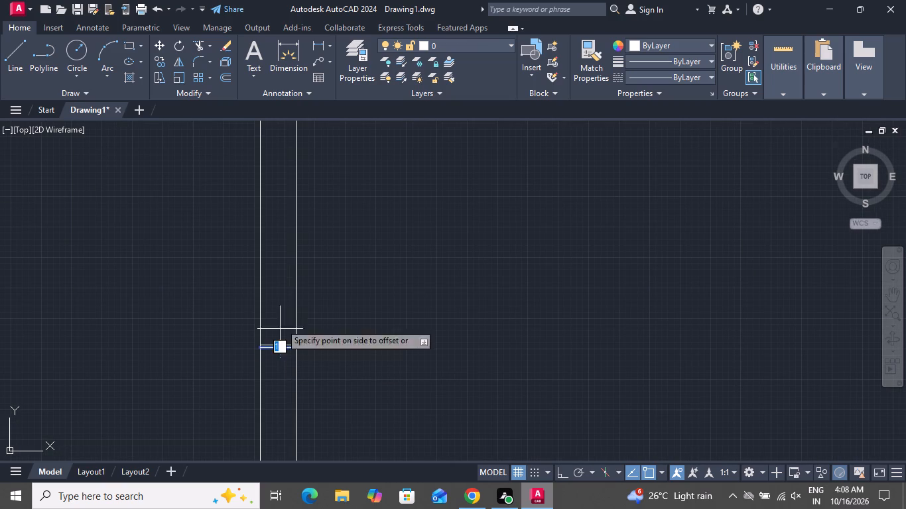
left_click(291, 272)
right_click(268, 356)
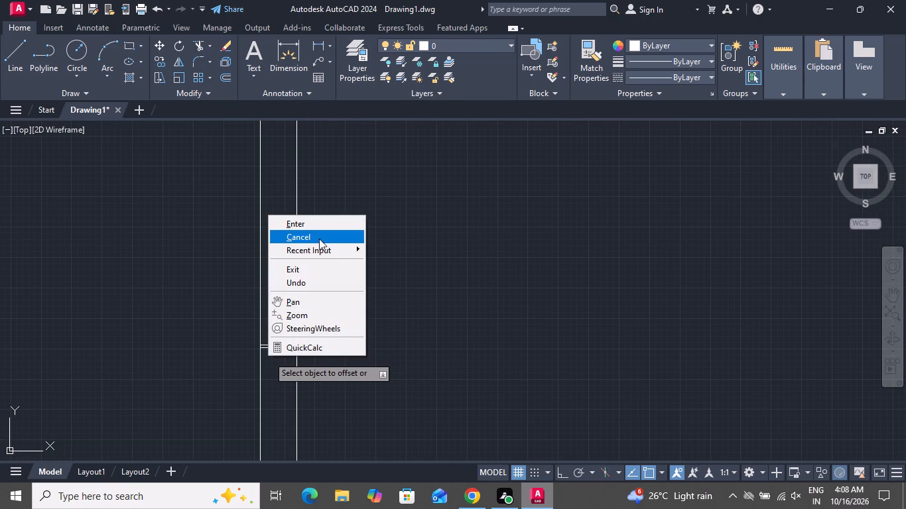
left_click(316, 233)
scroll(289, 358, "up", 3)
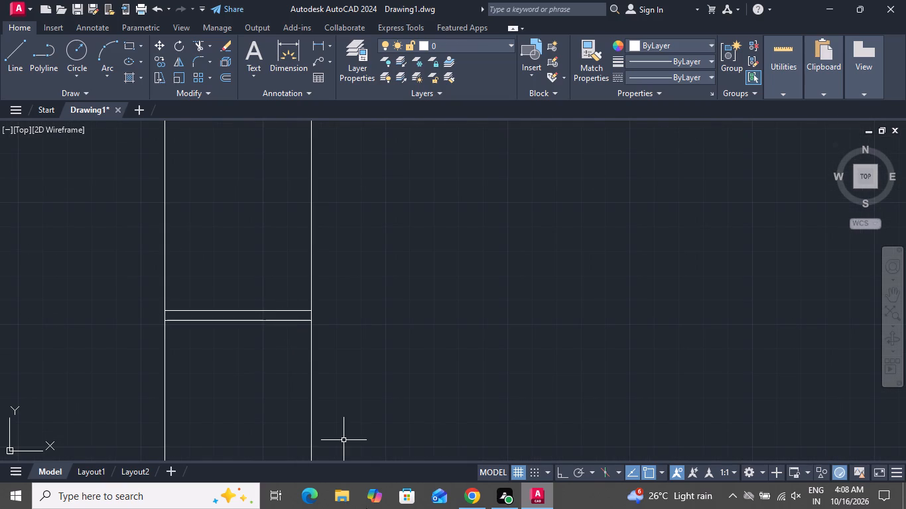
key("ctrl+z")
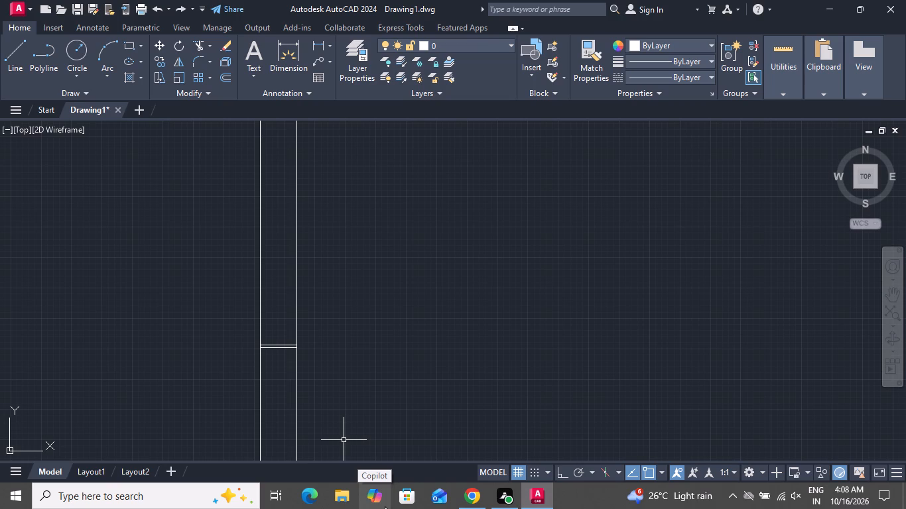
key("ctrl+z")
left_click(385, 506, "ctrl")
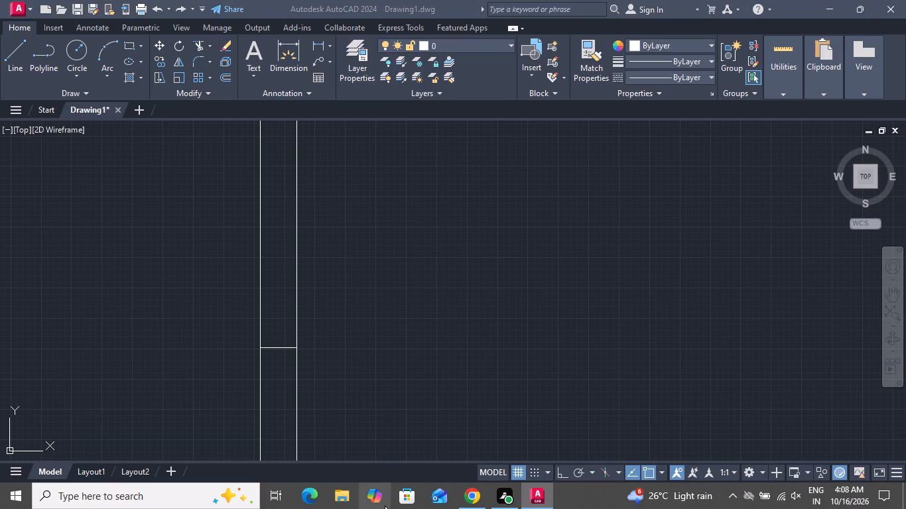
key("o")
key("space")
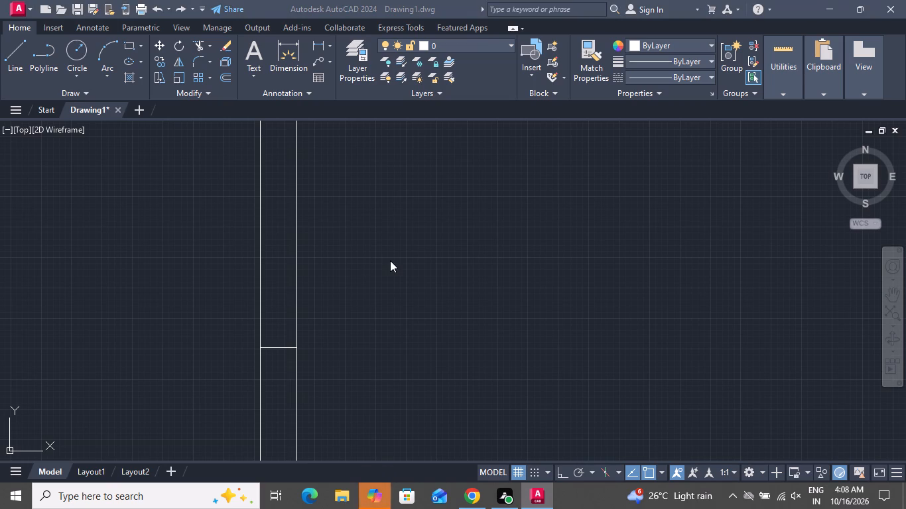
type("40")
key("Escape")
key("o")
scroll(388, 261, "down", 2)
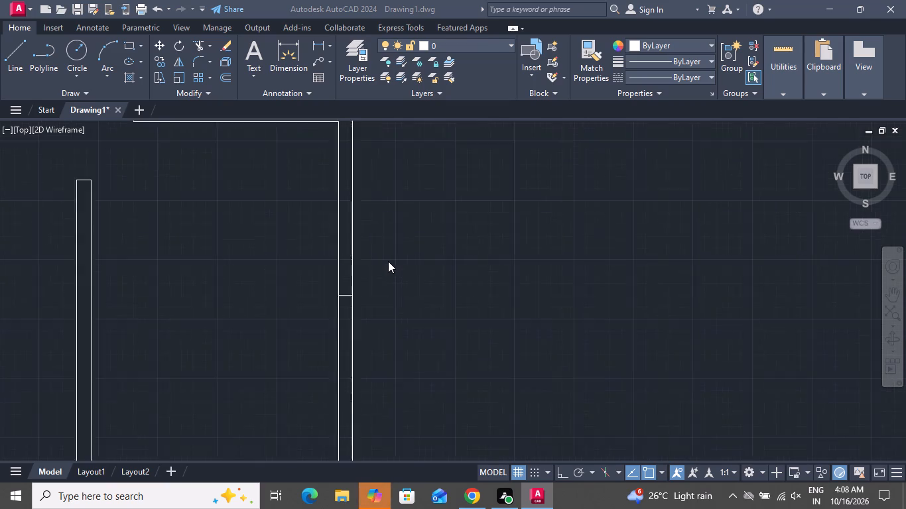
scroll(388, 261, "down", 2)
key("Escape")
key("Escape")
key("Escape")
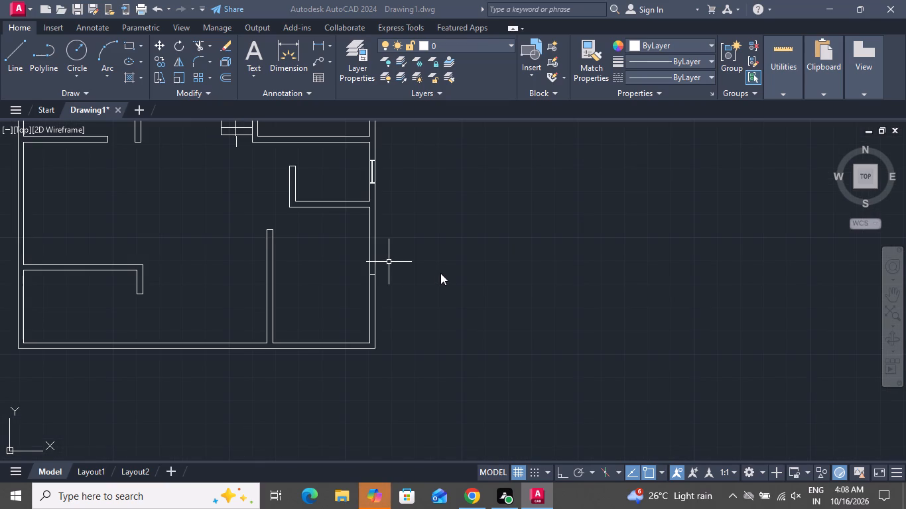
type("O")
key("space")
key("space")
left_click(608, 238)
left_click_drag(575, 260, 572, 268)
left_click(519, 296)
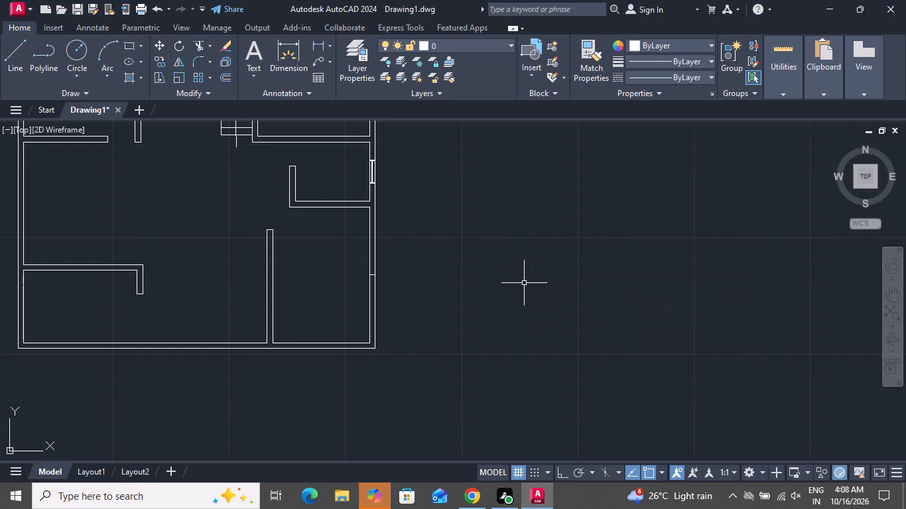
Offset the bottom-right room's horizontal window centre line by 40 both upward and downward within the right outer wall.
type("O")
key("space")
key("4")
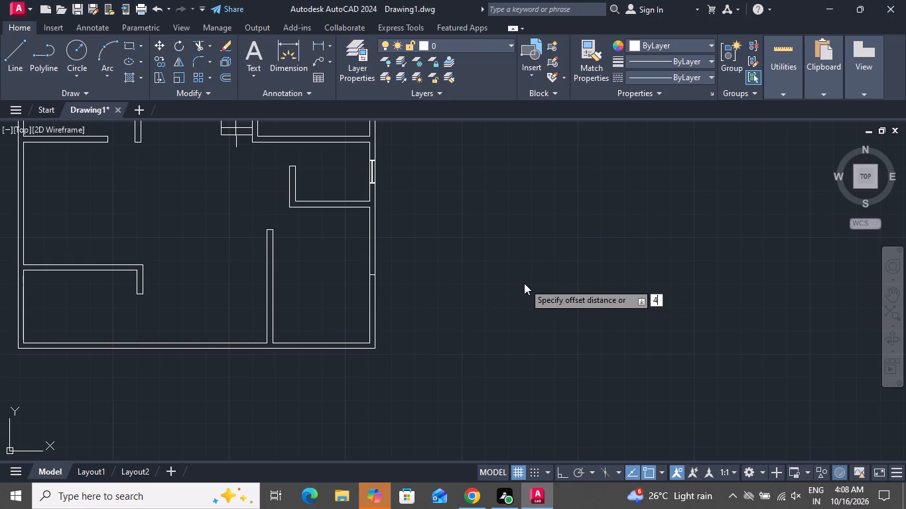
type("0")
key("space")
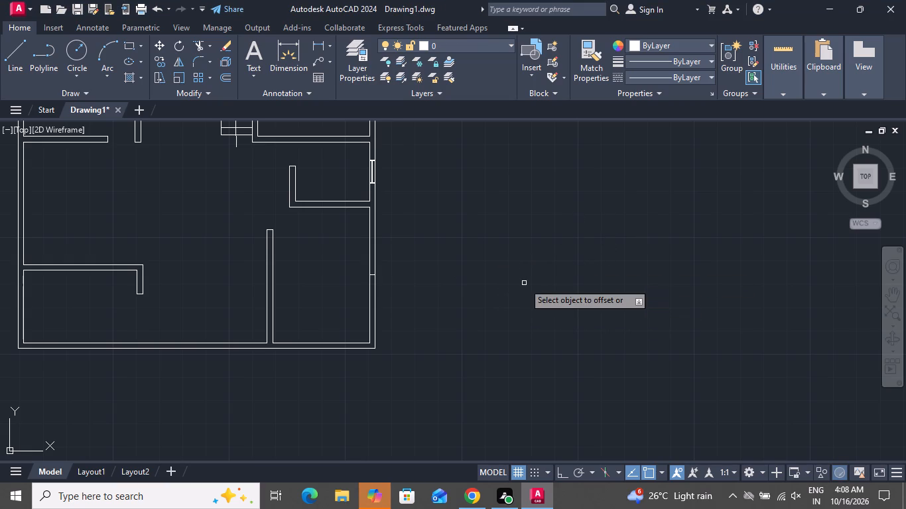
scroll(428, 248, "up", 2)
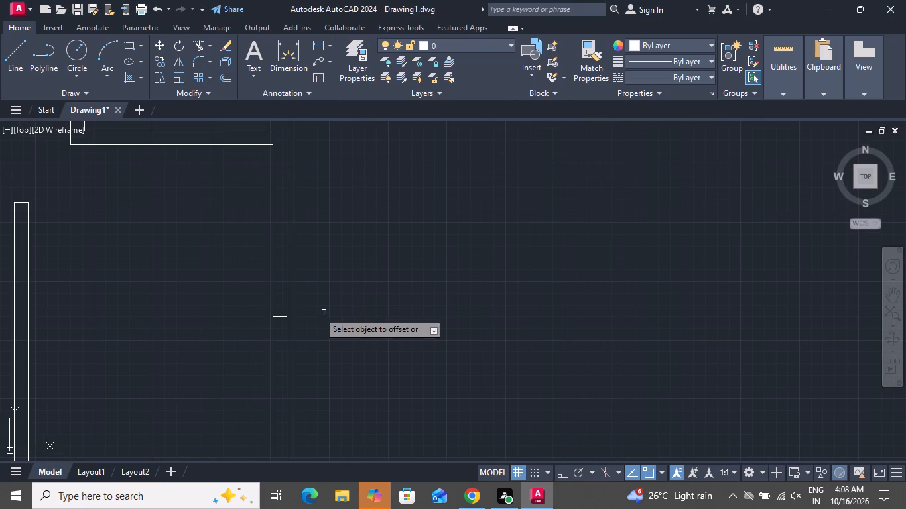
left_click(277, 315)
left_click(289, 257)
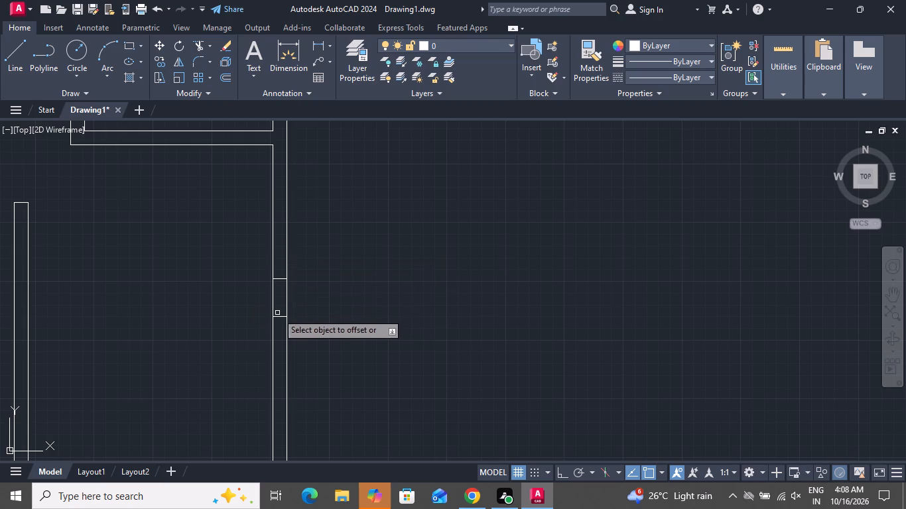
left_click(280, 315)
left_click(282, 376)
right_click(350, 268)
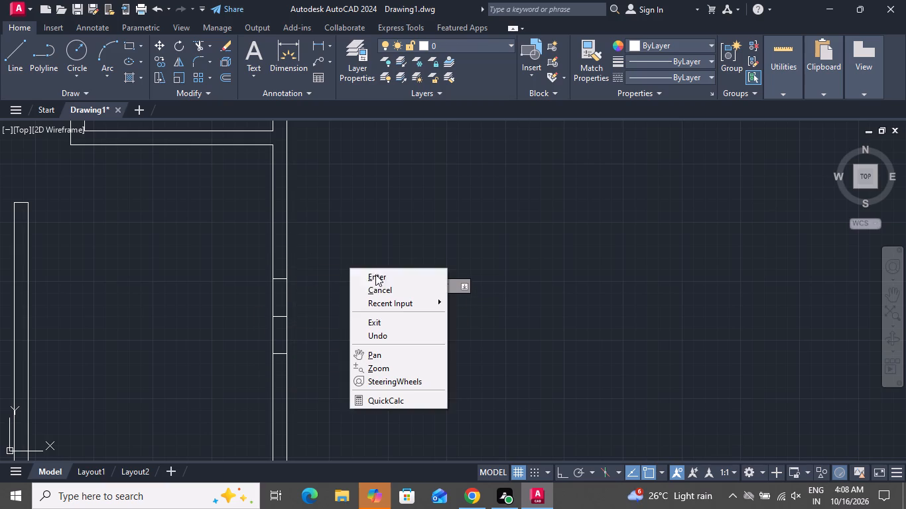
left_click(397, 294)
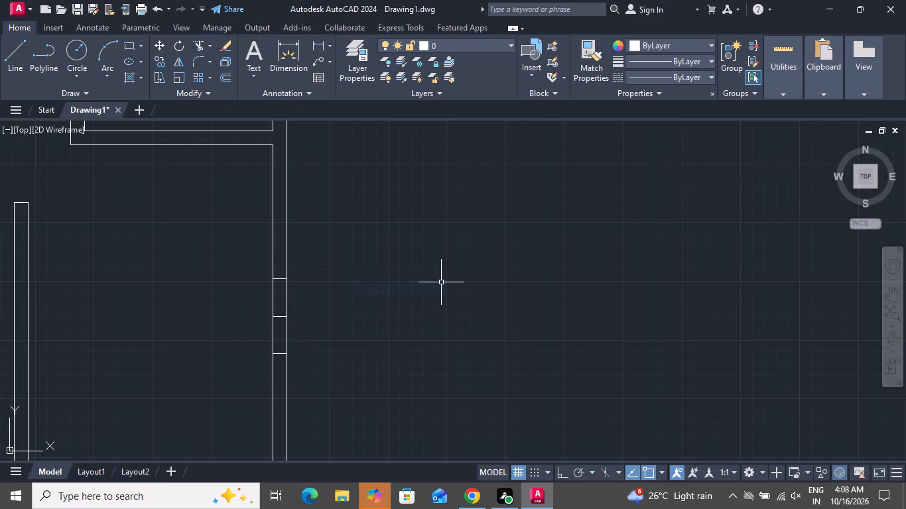
Offset the bottom-right window's upper jamb line upward and its lower jamb line downward by 2.
type("O")
key("space")
key("2")
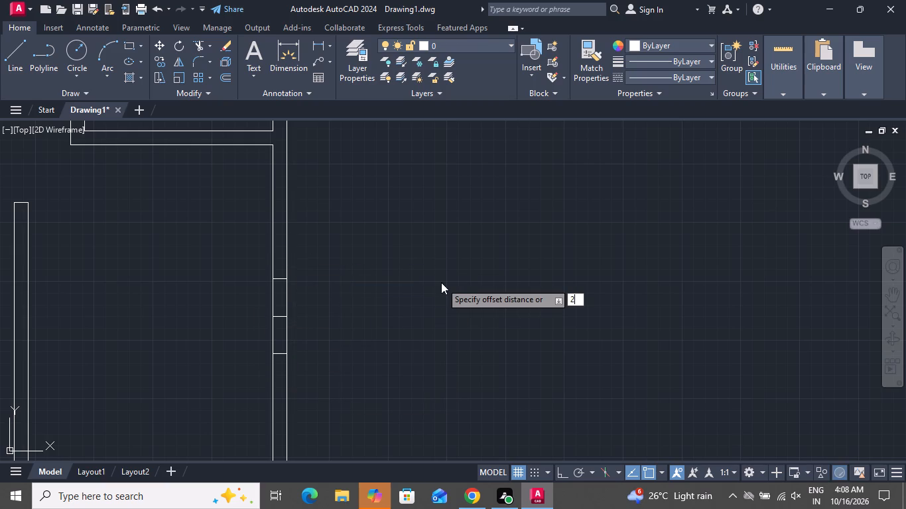
key("space")
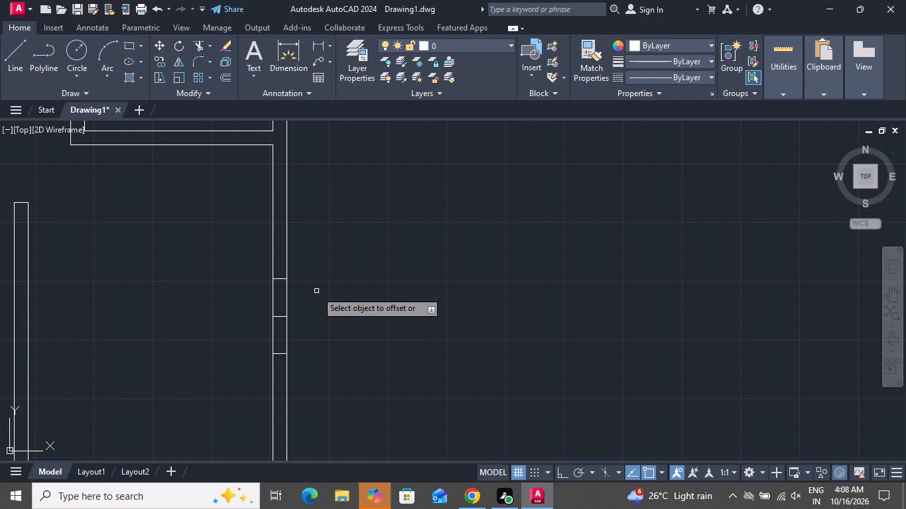
scroll(295, 292, "up", 1)
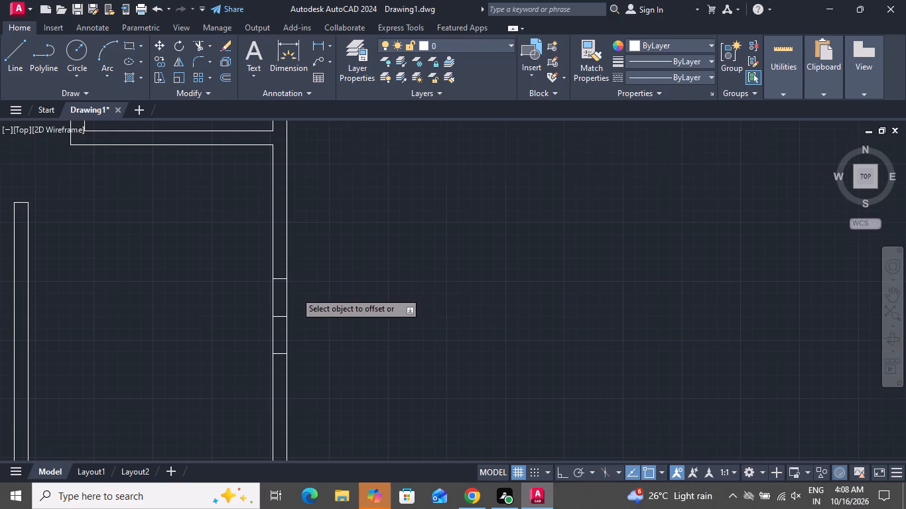
left_click(268, 272)
left_click(269, 247)
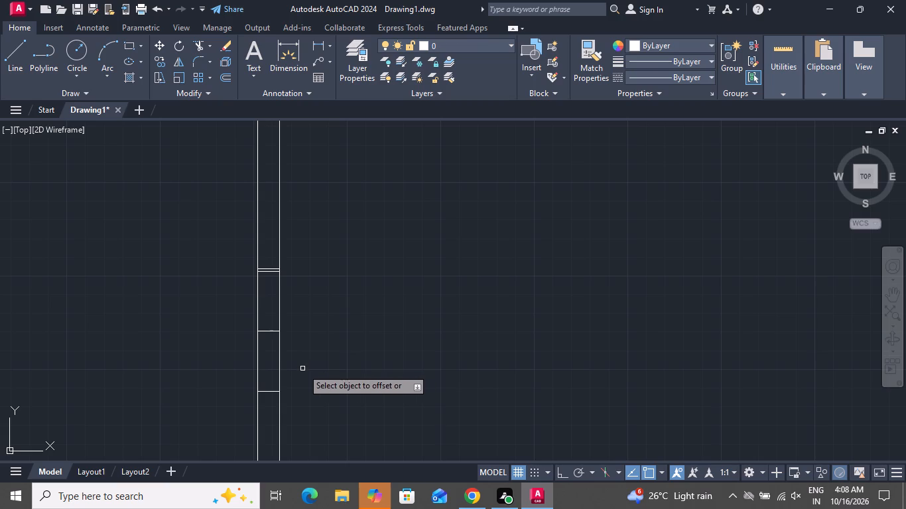
left_click(271, 392)
left_click(271, 405)
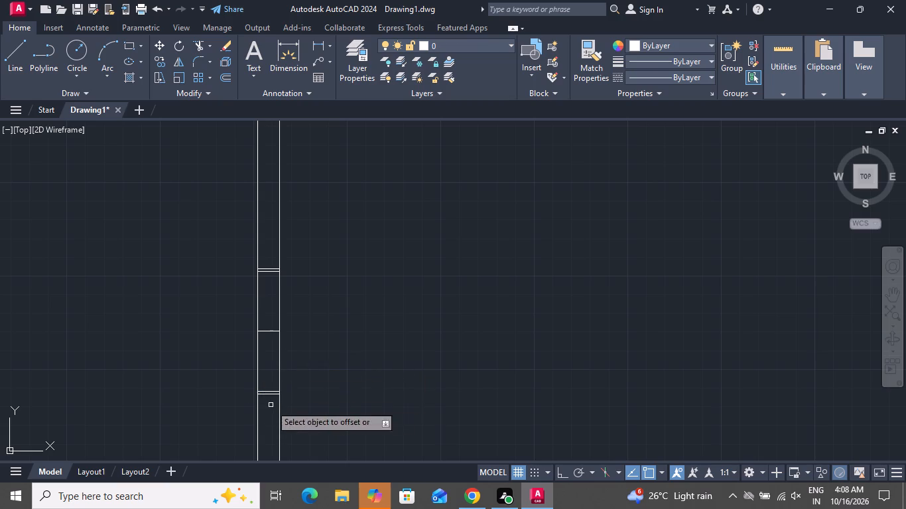
right_click_drag(340, 332, 342, 339)
left_click(359, 361)
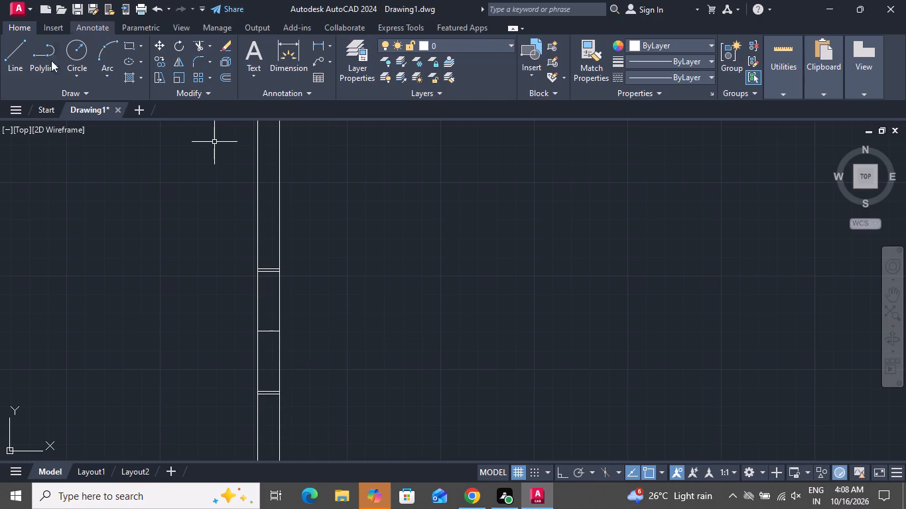
Draw a vertical line down the middle of the bottom-right room's window, between the midpoints of its inner jamb lines.
left_click(26, 56)
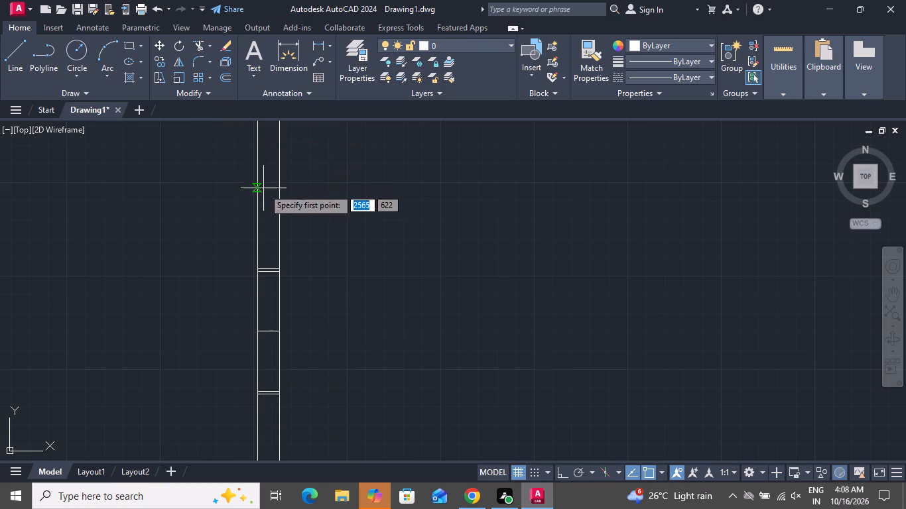
left_click(265, 270)
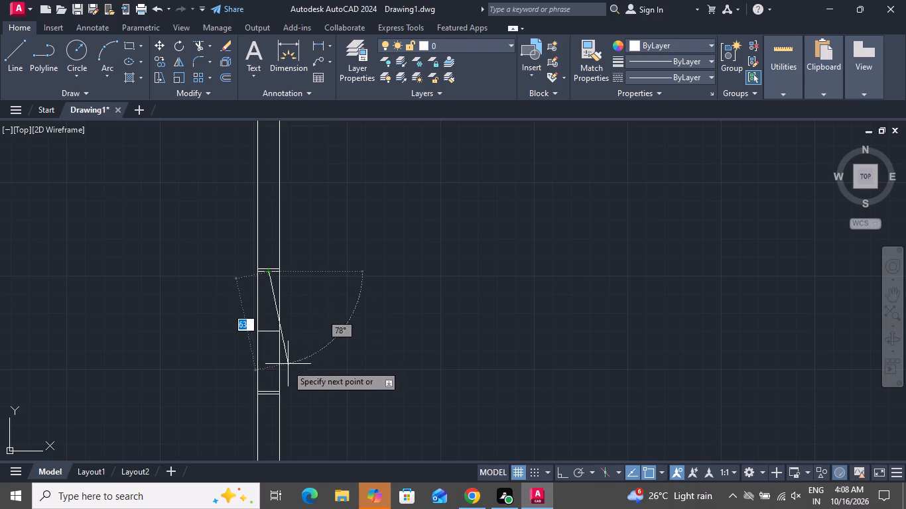
left_click(269, 390)
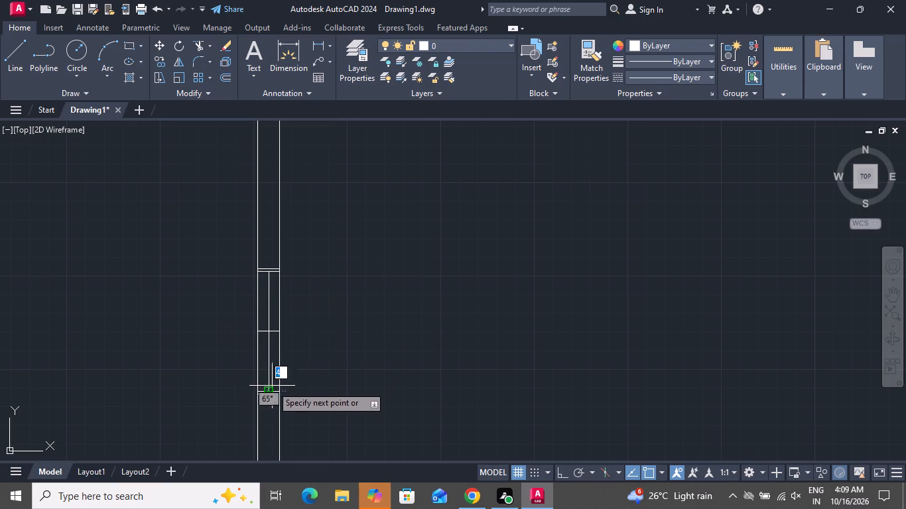
right_click(274, 385)
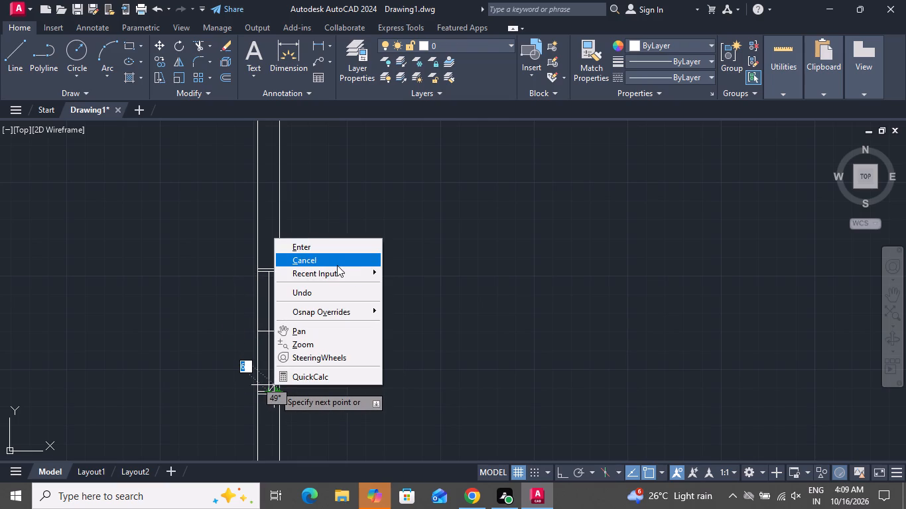
left_click(337, 265)
Offset the vertical middle line of the bottom-right room's window by 1 to both sides.
type("O")
key("space")
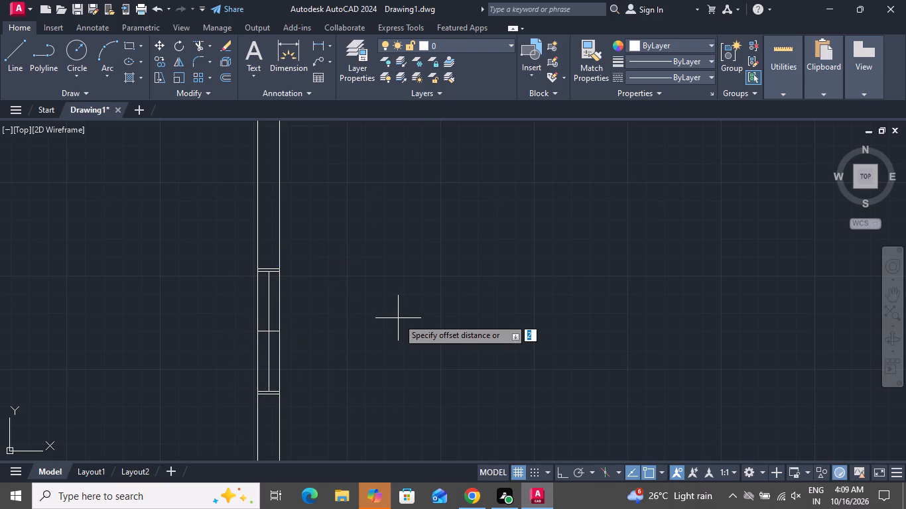
type("1")
key("space")
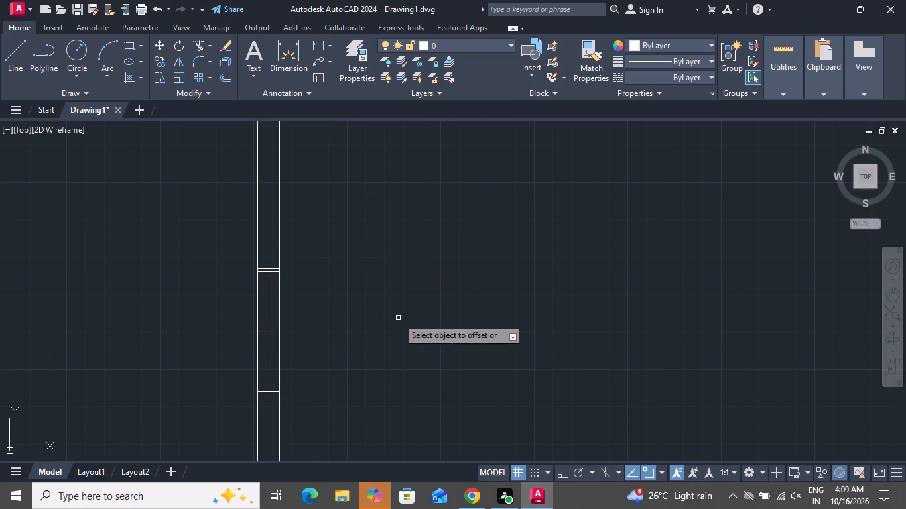
scroll(279, 319, "up", 3)
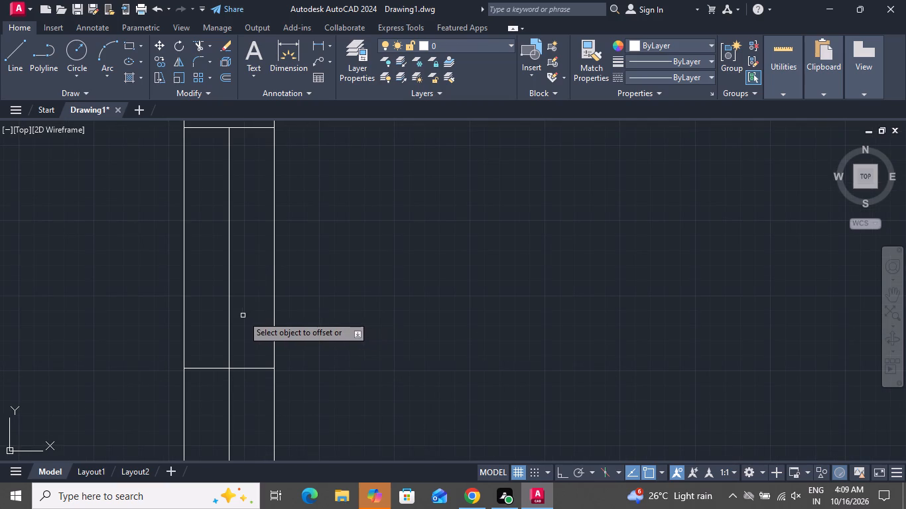
left_click(227, 316)
left_click(257, 319)
left_click(227, 320)
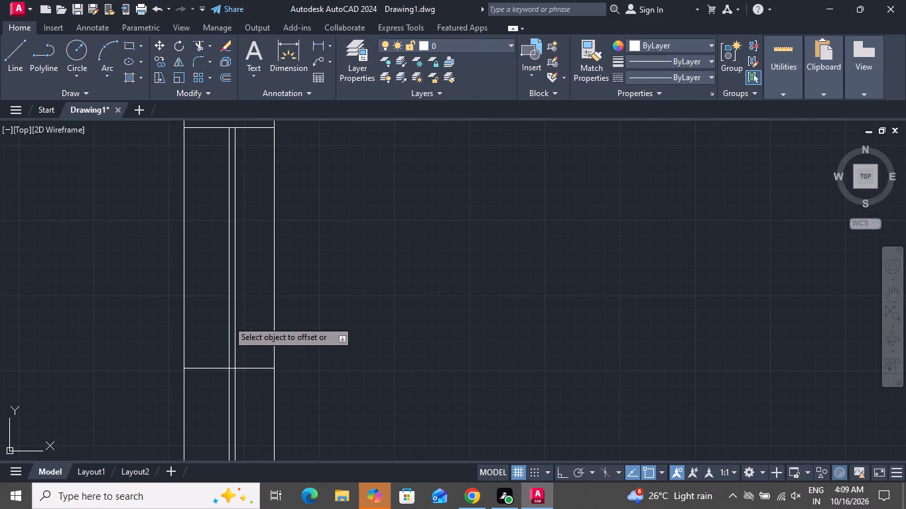
left_click(224, 319)
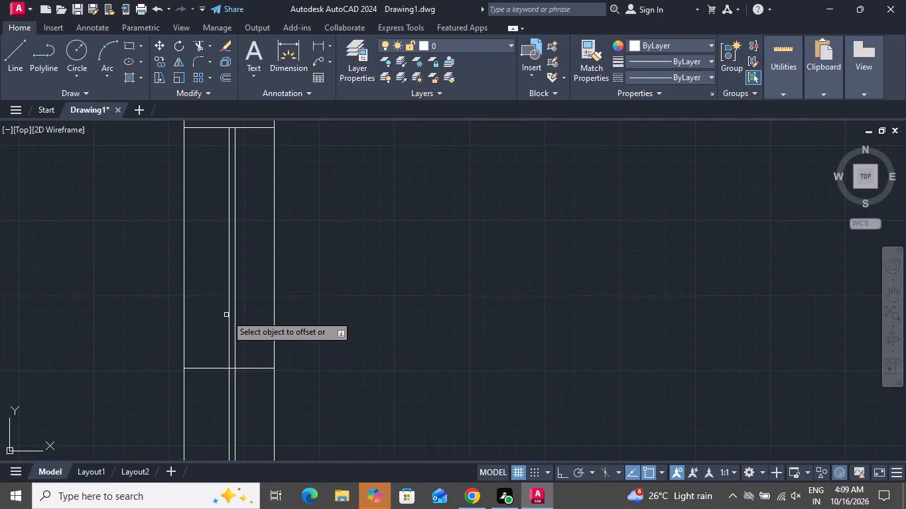
left_click(229, 313)
left_click(198, 315)
right_click(204, 309)
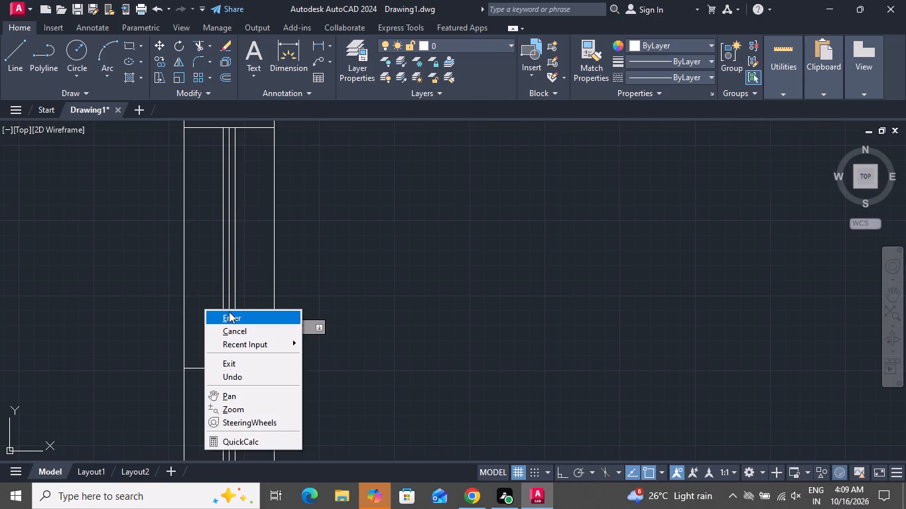
left_click(243, 327)
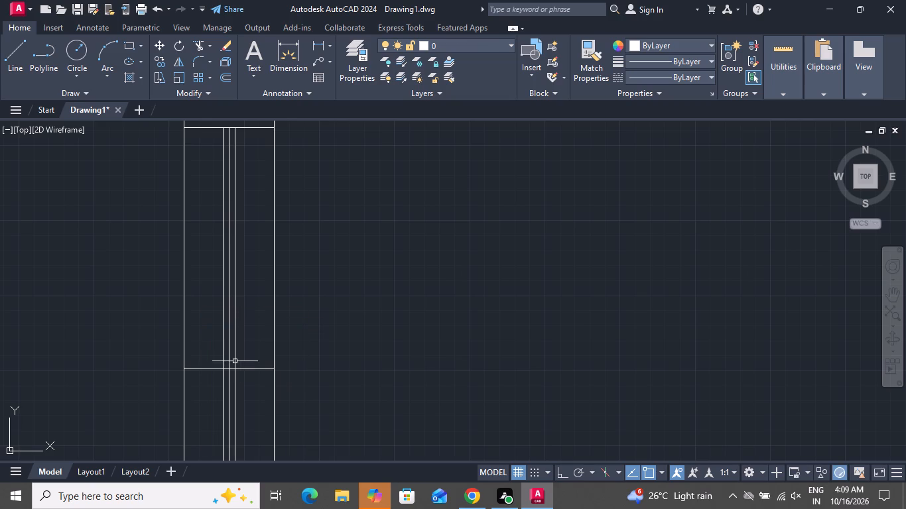
Delete the original vertical middle line and the horizontal centre line of the bottom-right room's window, keeping the two offset lines.
scroll(229, 368, "up", 3)
scroll(229, 368, "down", 1)
left_click(229, 363)
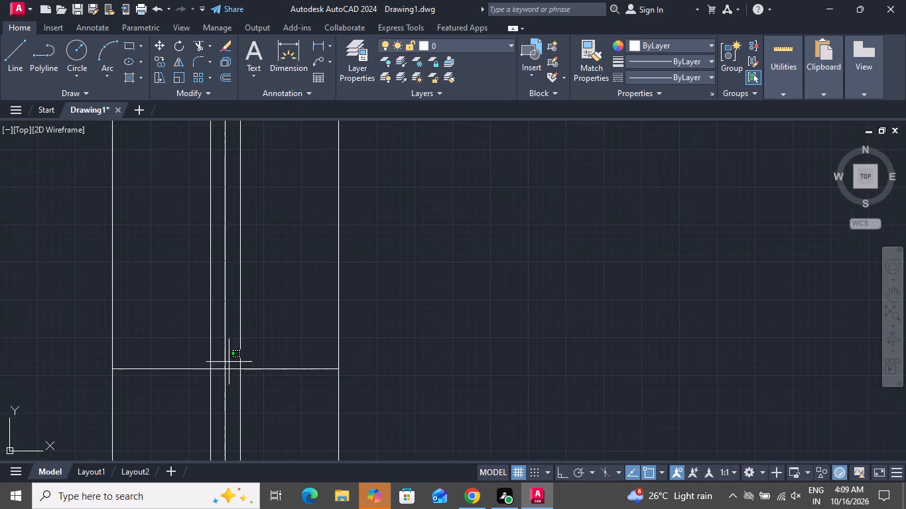
left_click(222, 387)
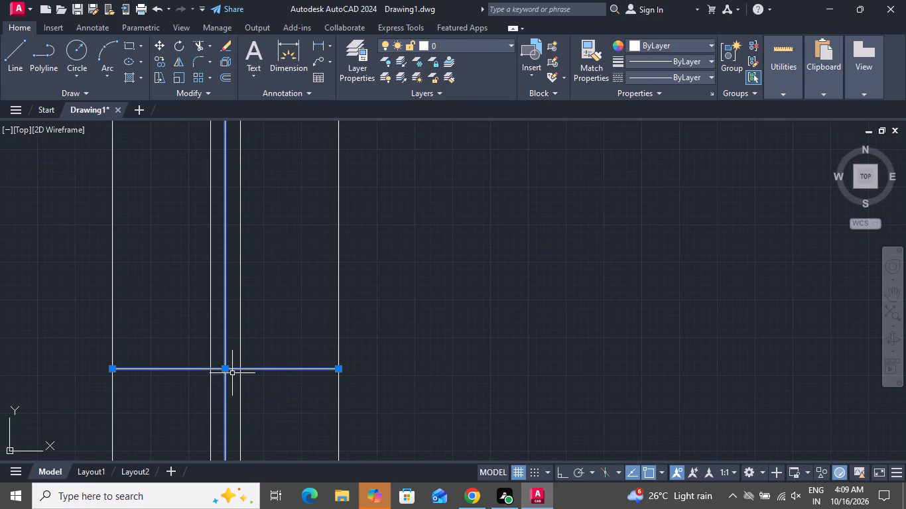
key("Delete")
scroll(270, 353, "up", 1)
scroll(272, 353, "down", 4)
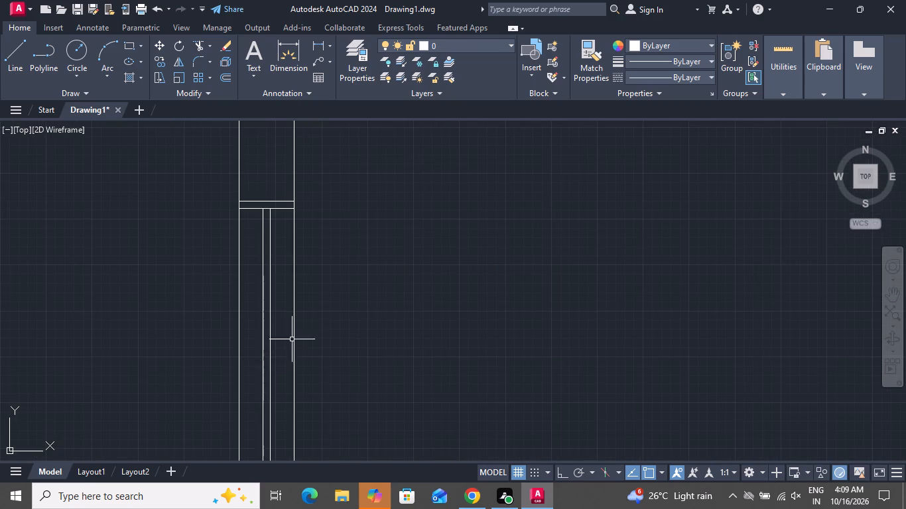
scroll(301, 321, "down", 3)
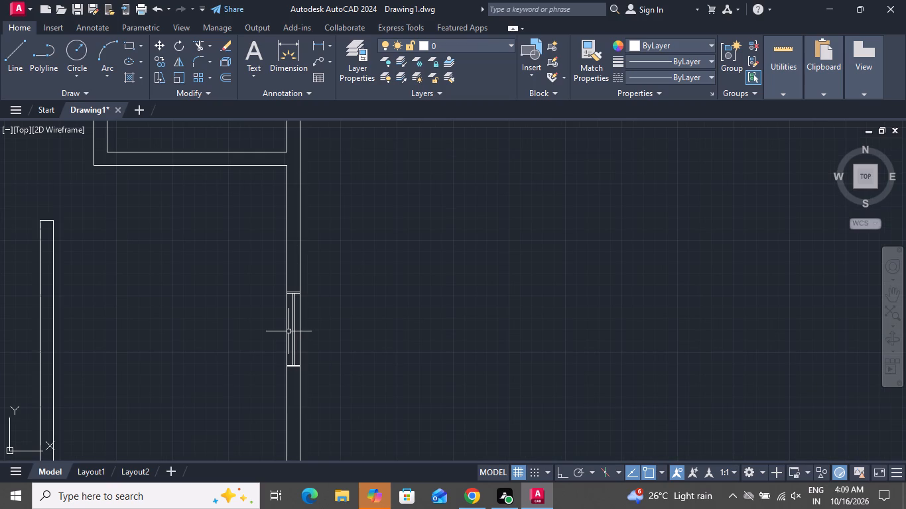
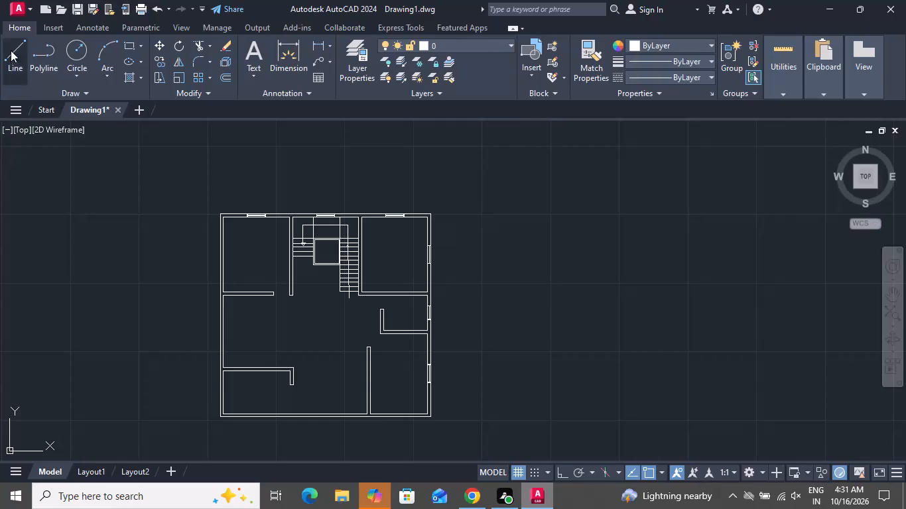
Draw a vertical line across the bottom outer wall of the bottom-right room, starting from the midpoint of its inner wall line.
left_click(15, 56)
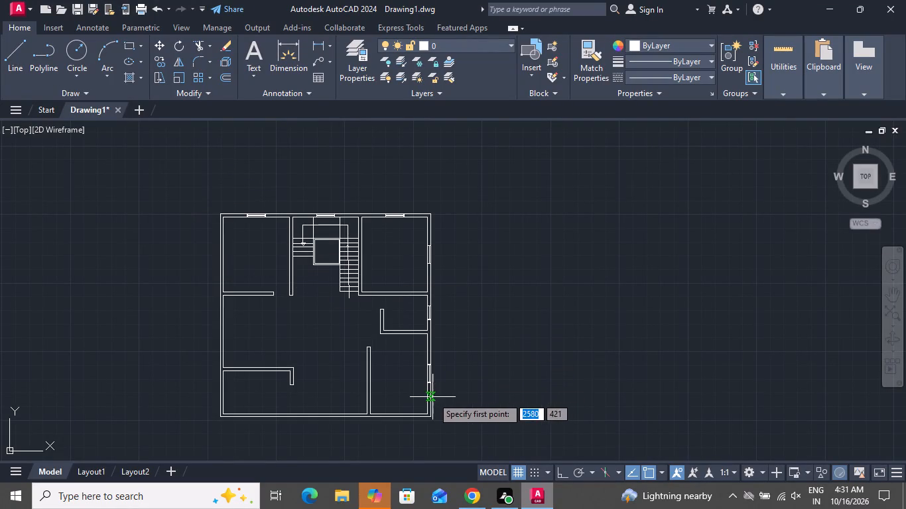
scroll(394, 435, "up", 2)
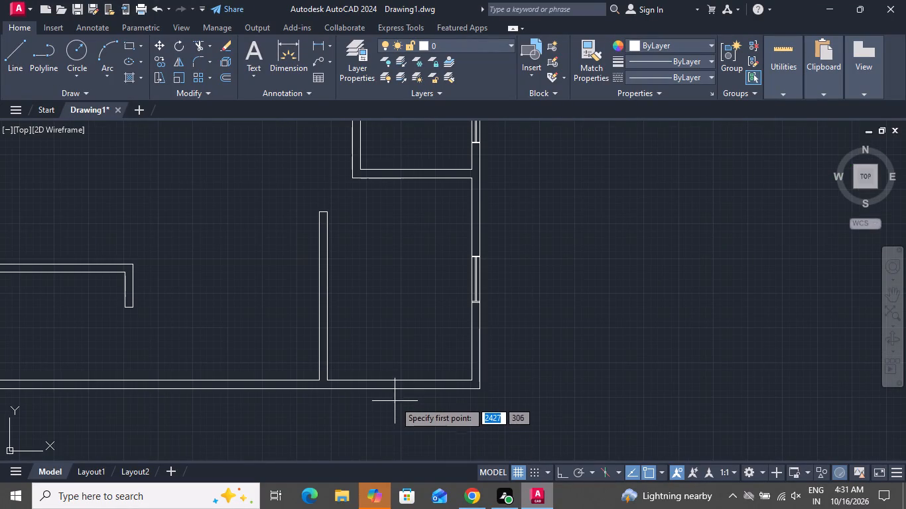
left_click(398, 382)
left_click(399, 389)
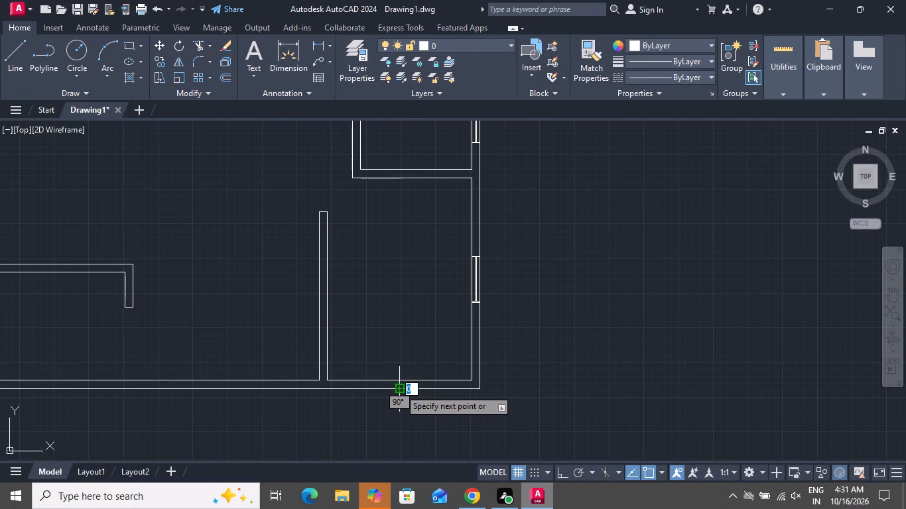
scroll(399, 390, "up", 1)
right_click(399, 390)
left_click(435, 261)
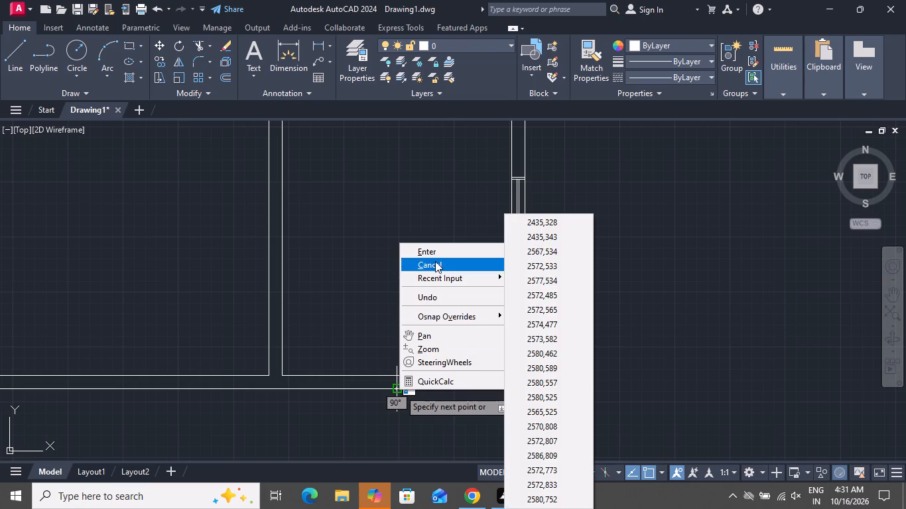
Offset the vertical line in the bottom-right room's bottom wall by 40 to both sides to form the window jambs.
scroll(387, 402, "up", 2)
type("O")
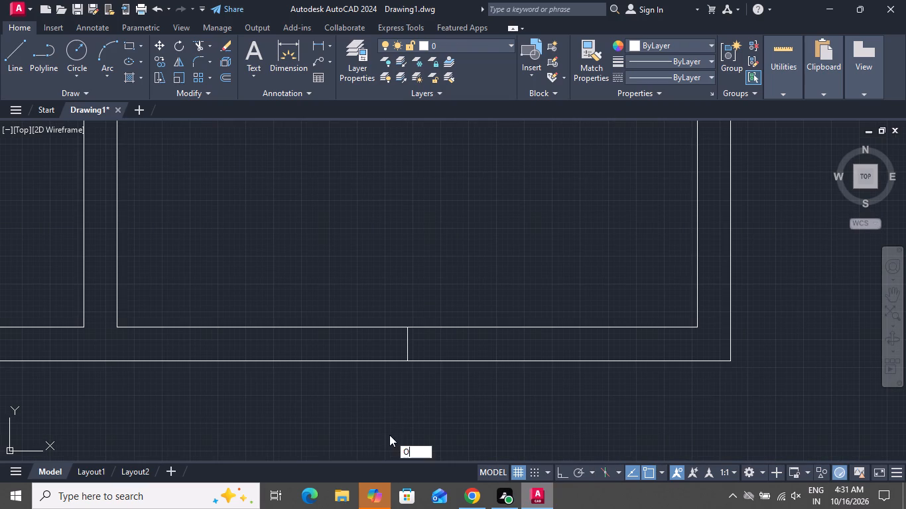
key("space")
type("40")
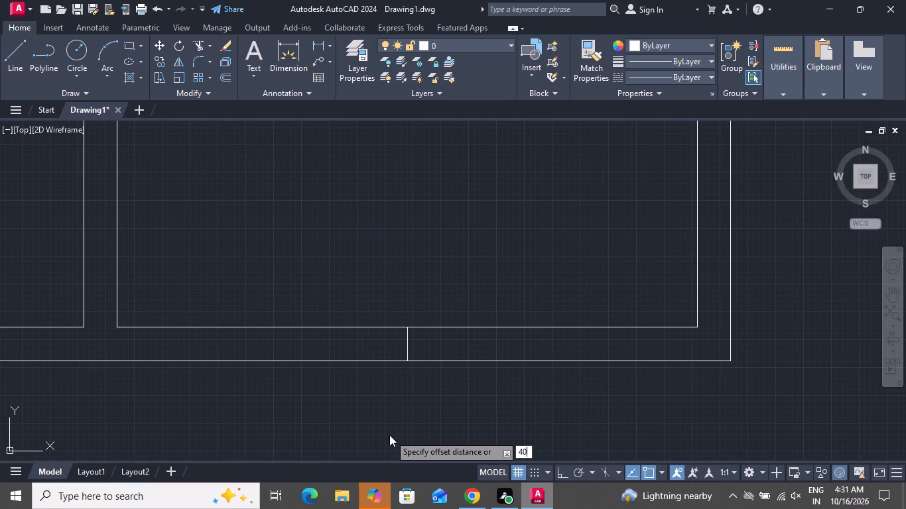
key("space")
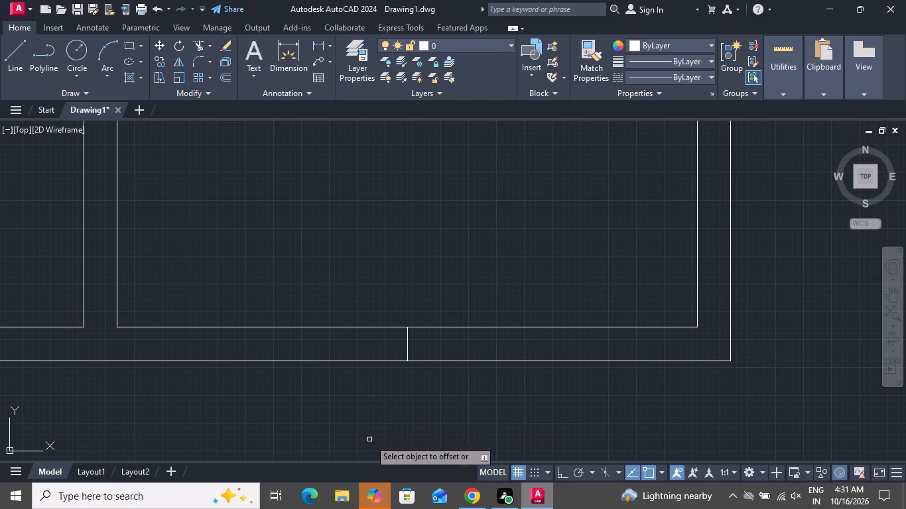
left_click(407, 339)
left_click(514, 347)
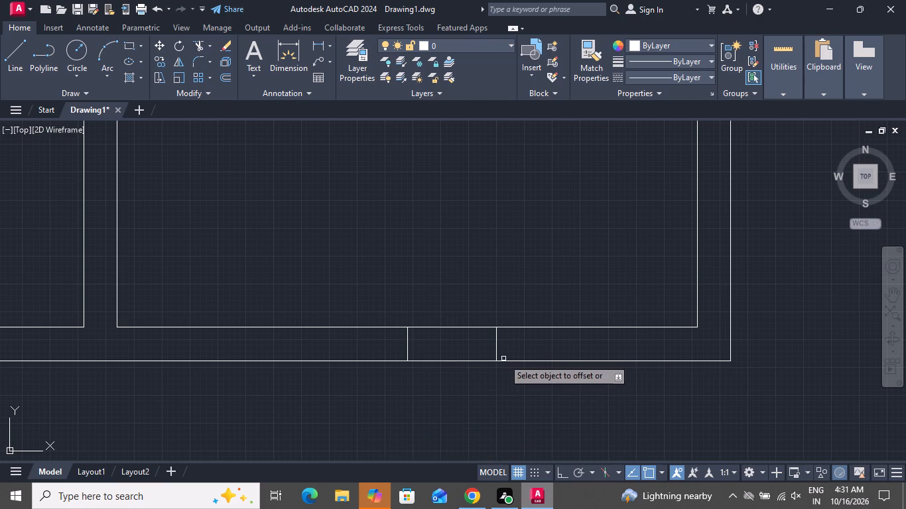
left_click(408, 341)
left_click(229, 346)
right_click(273, 365)
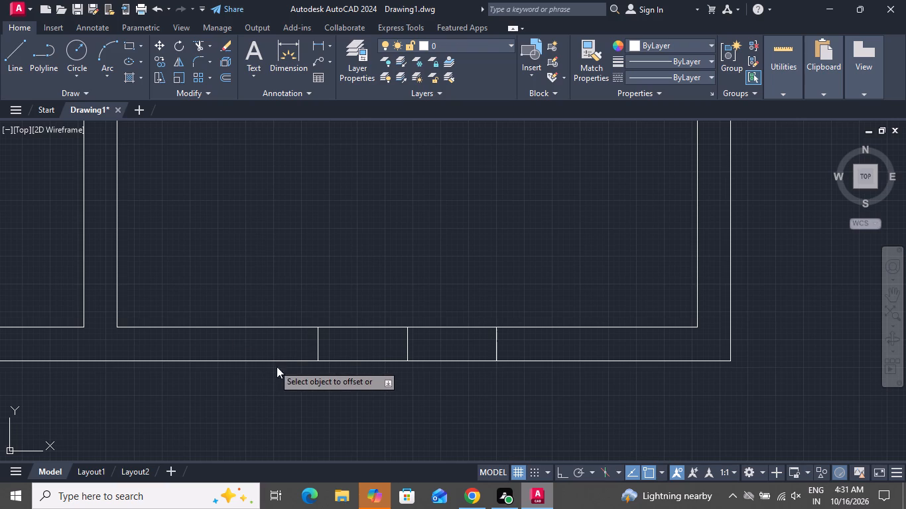
left_click(309, 245)
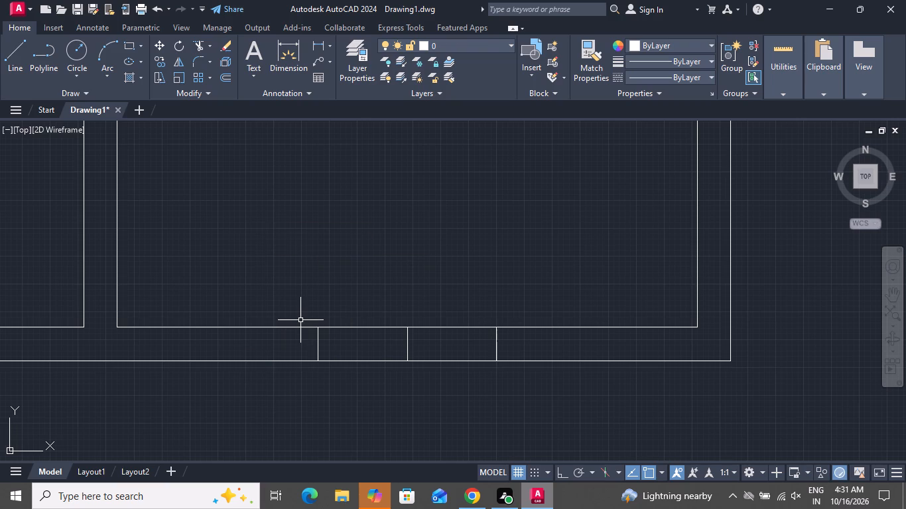
Offset the two jamb lines of the bottom-wall window outward by 2, one to the right and one to the left.
type("O")
key("space")
type("2")
key("space")
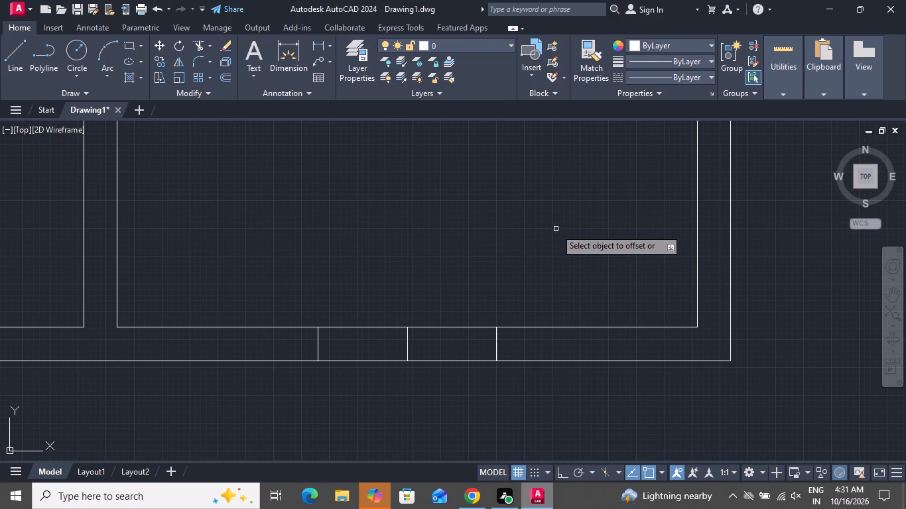
left_click(496, 340)
left_click(533, 341)
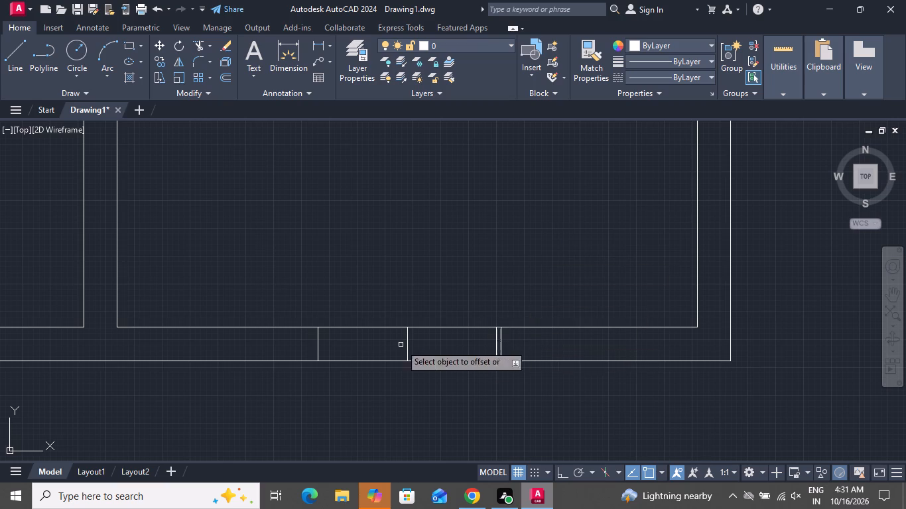
left_click(318, 339)
left_click(257, 350)
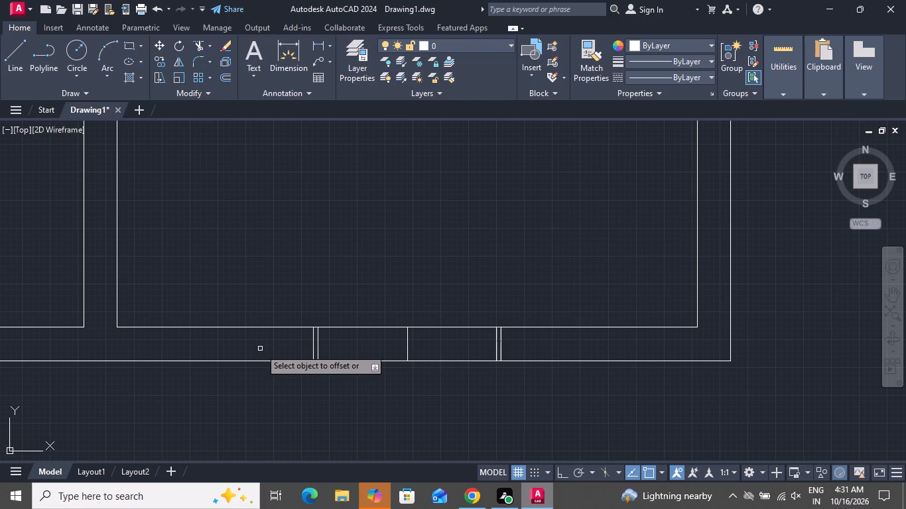
right_click(261, 349)
left_click(302, 229)
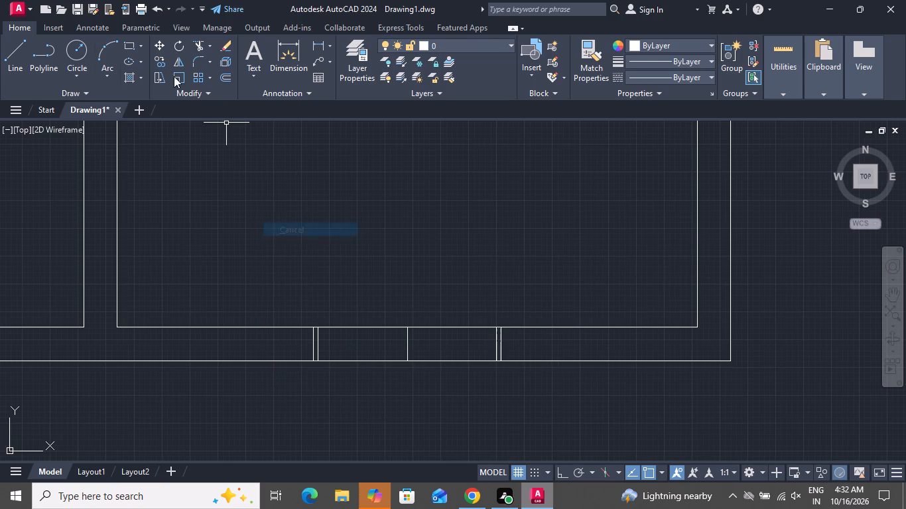
Draw a horizontal line along the middle of the bottom-wall window, between the midpoints of its inner jamb lines.
left_click(12, 46)
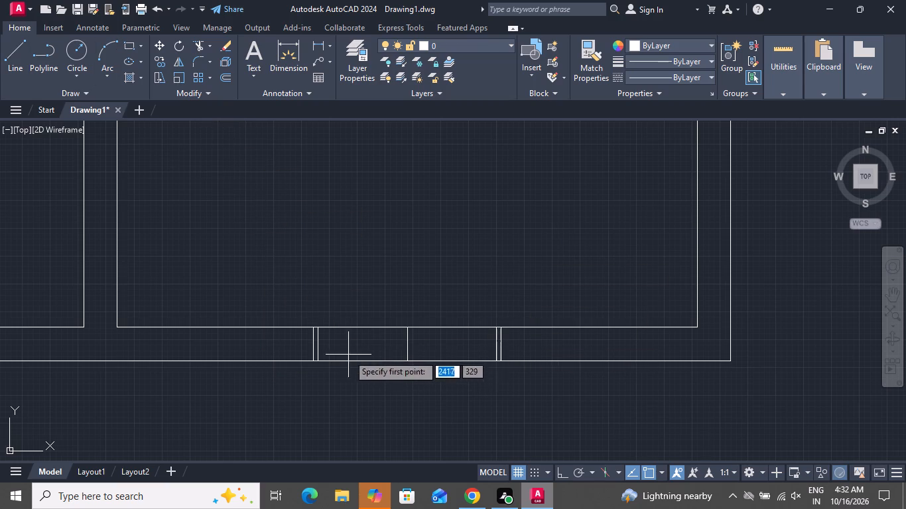
scroll(306, 350, "up", 2)
left_click(334, 332)
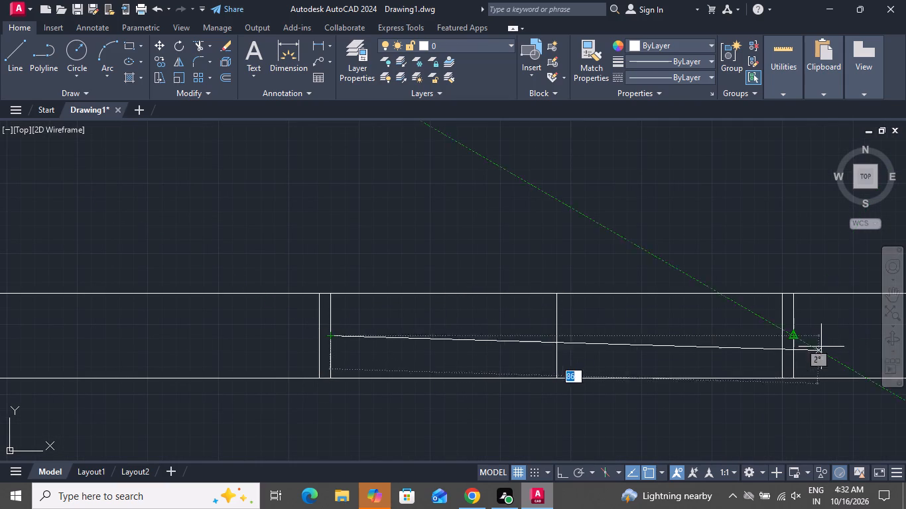
left_click(783, 337)
right_click(784, 337)
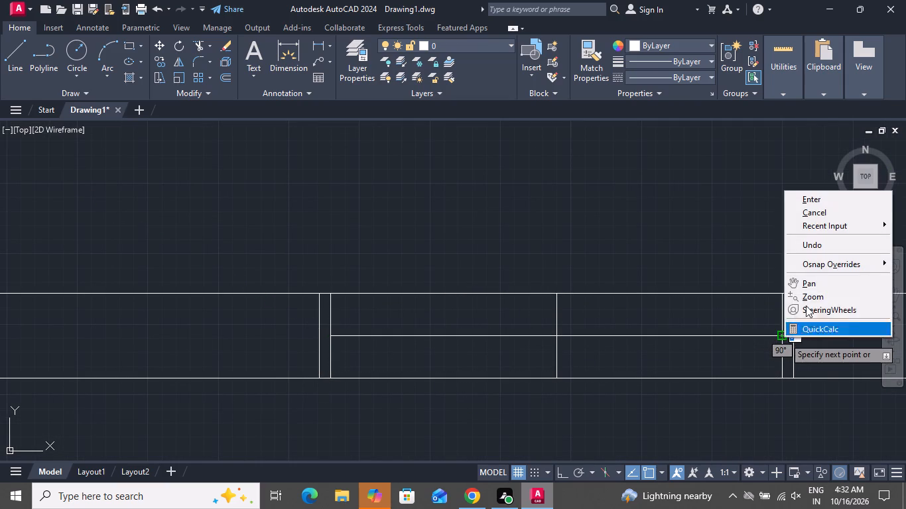
left_click(806, 209)
Offset the horizontal middle line of the bottom-wall window by 1, both upward and downward.
type("O")
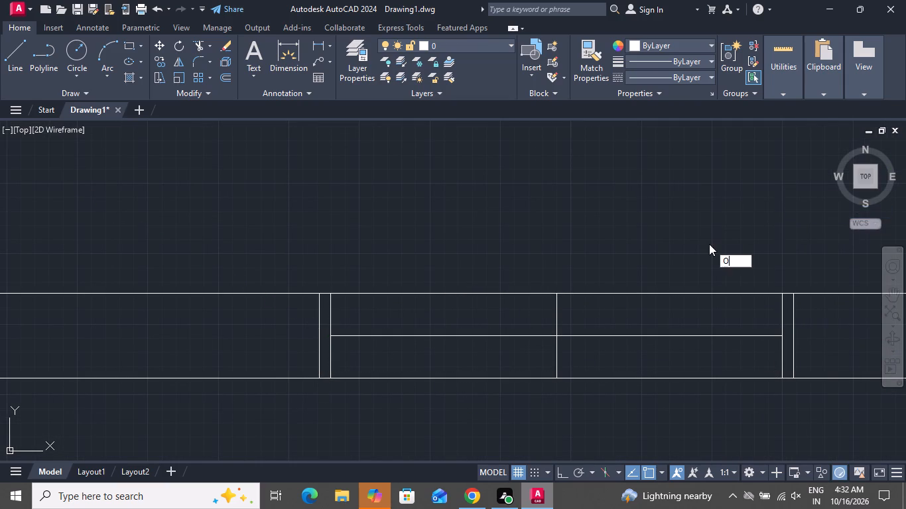
key("space")
type("1")
key("space")
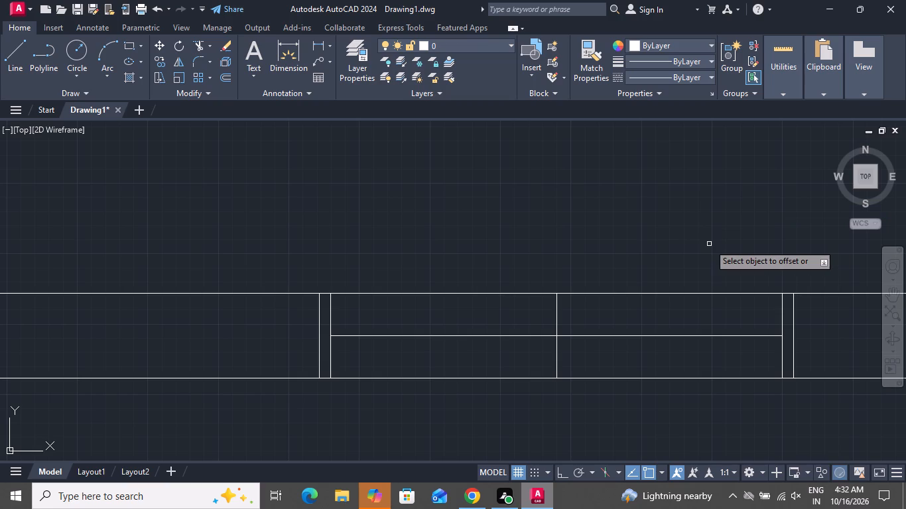
left_click(684, 338)
left_click(688, 370)
left_click(686, 335)
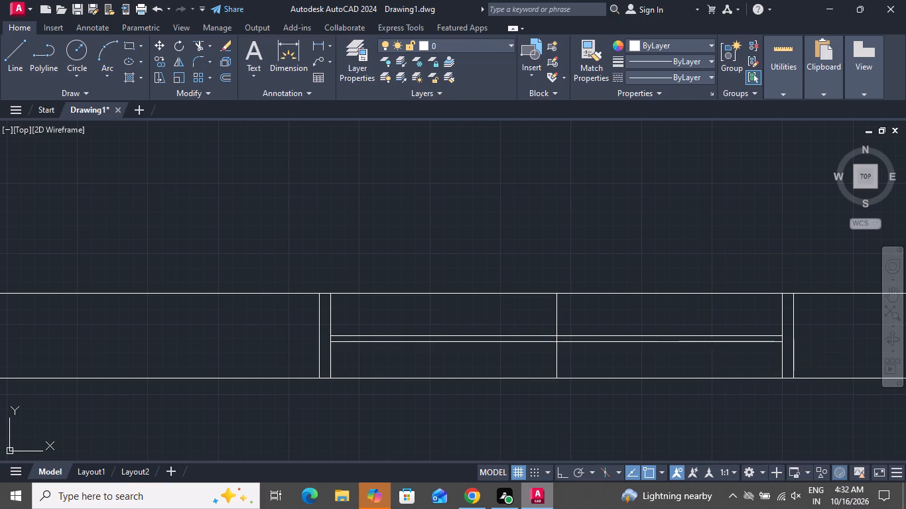
left_click(688, 310)
right_click(688, 309)
left_click(699, 320)
Delete the original horizontal middle line and the vertical centre line of the bottom-wall window, keeping the two offset lines.
scroll(525, 346, "up", 3)
scroll(645, 294, "down", 1)
scroll(645, 293, "up", 2)
left_click(648, 291)
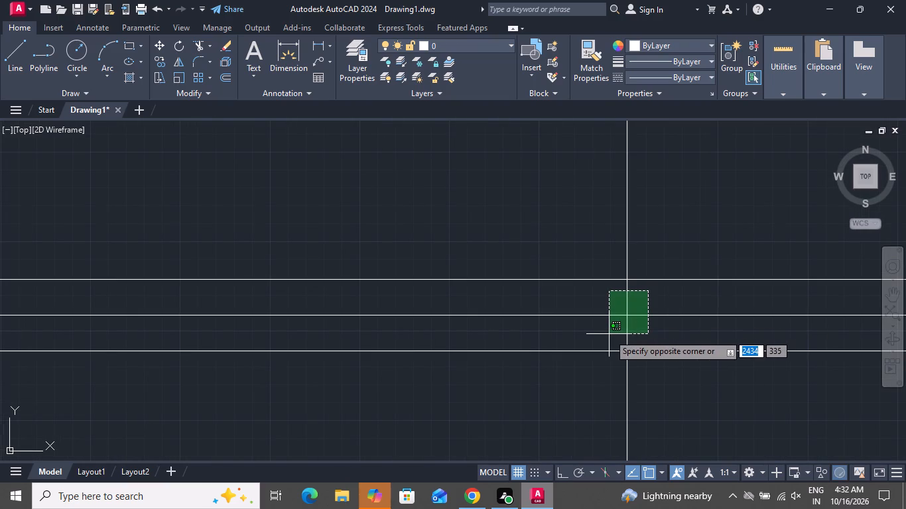
left_click(609, 334)
key("Delete")
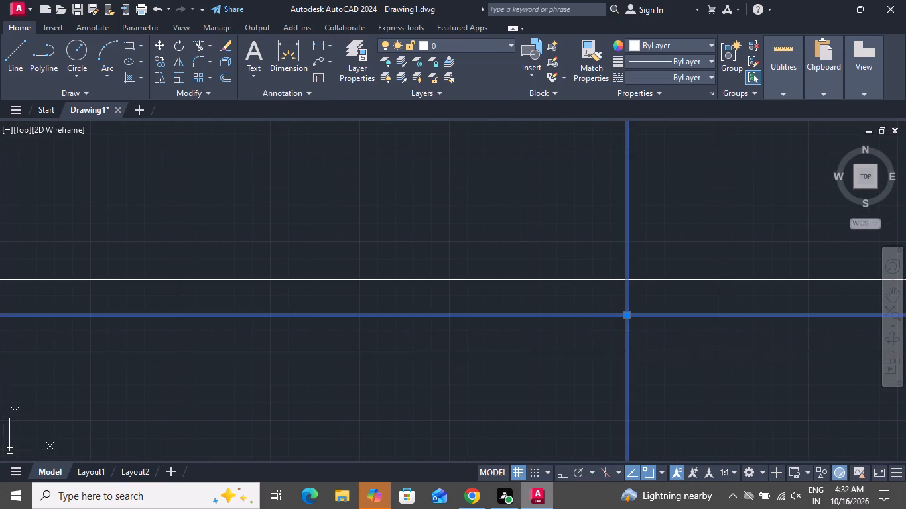
Draw a vertical line about 15 long across the bottom outer wall left of the partition, from the midpoint of the inner wall line.
scroll(607, 320, "down", 2)
scroll(605, 321, "up", 1)
scroll(605, 321, "down", 4)
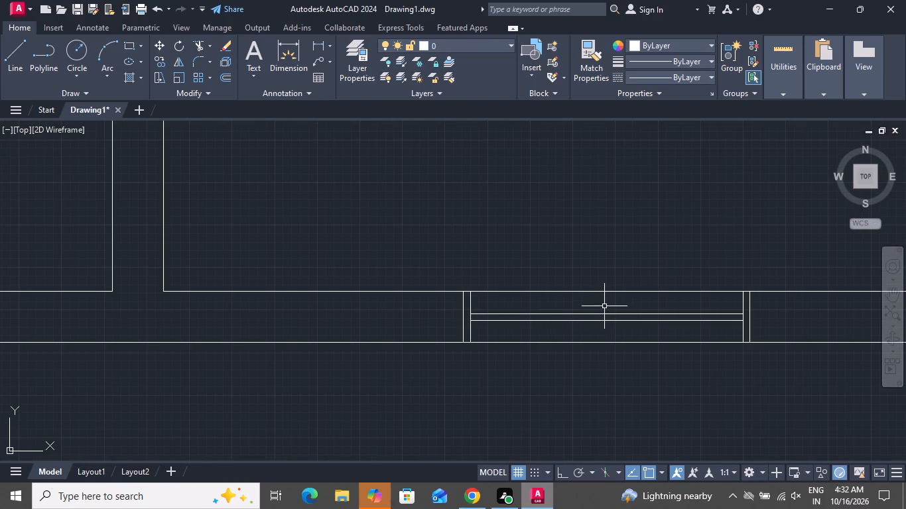
left_click(12, 57)
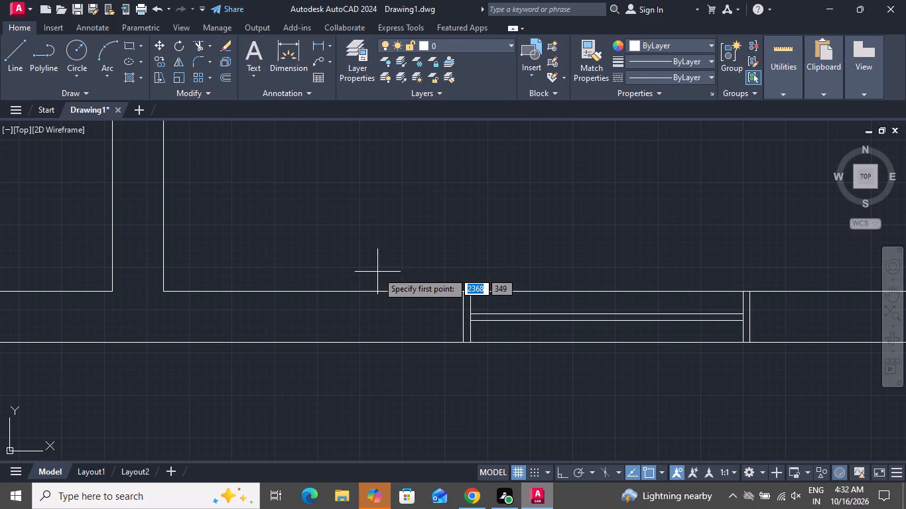
scroll(392, 262, "down", 3)
scroll(439, 300, "down", 1)
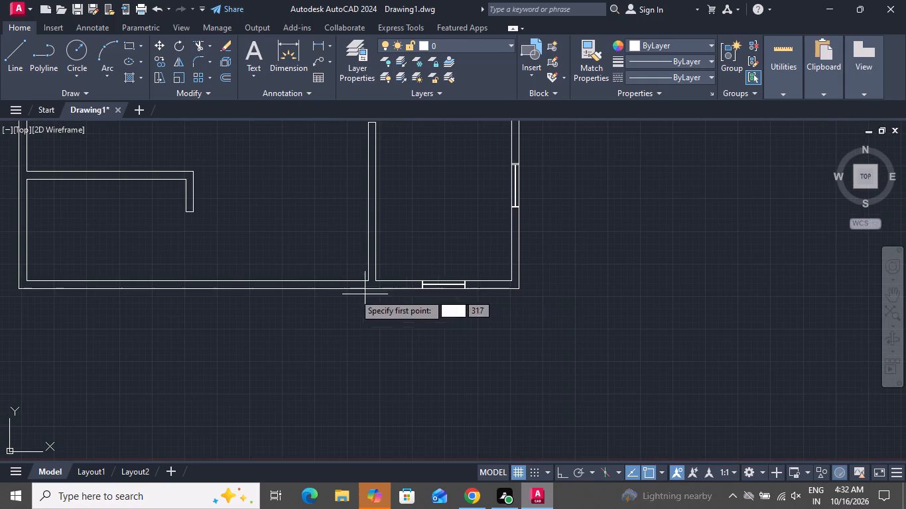
scroll(228, 280, "down", 1)
scroll(260, 274, "up", 3)
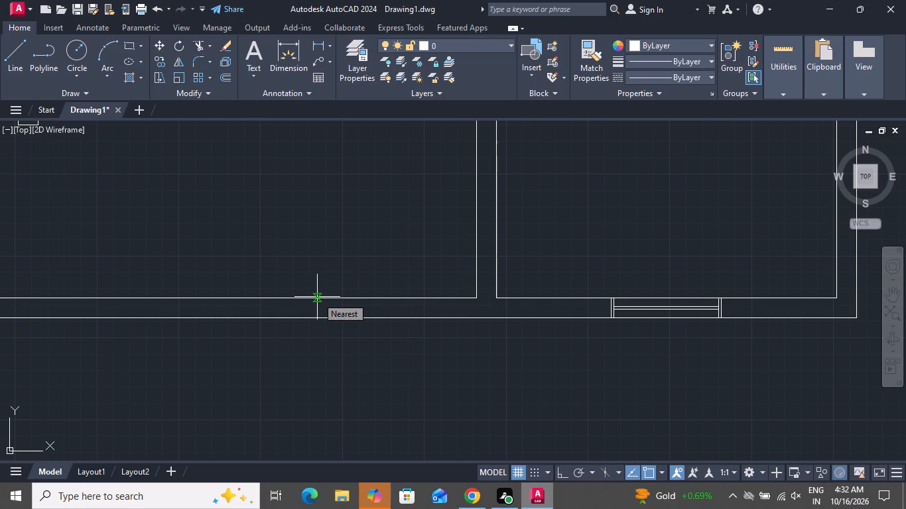
left_click(262, 297)
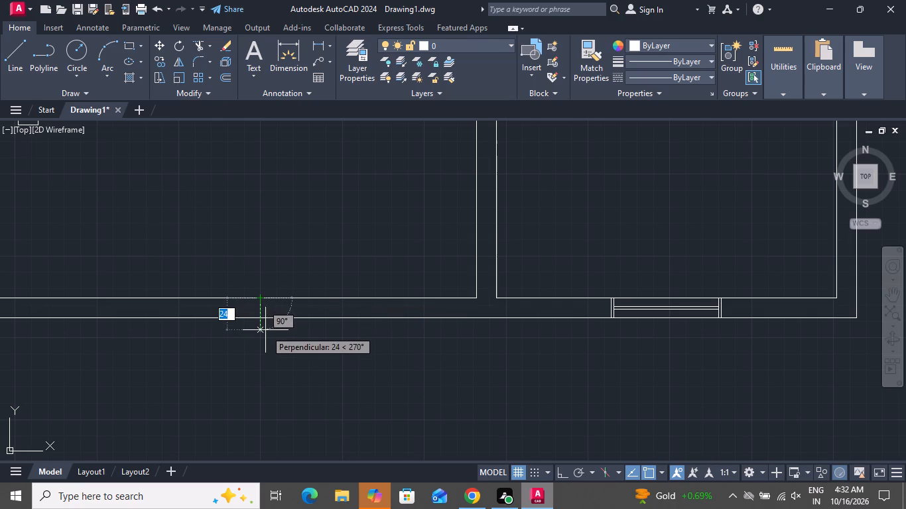
scroll(265, 331, "up", 3)
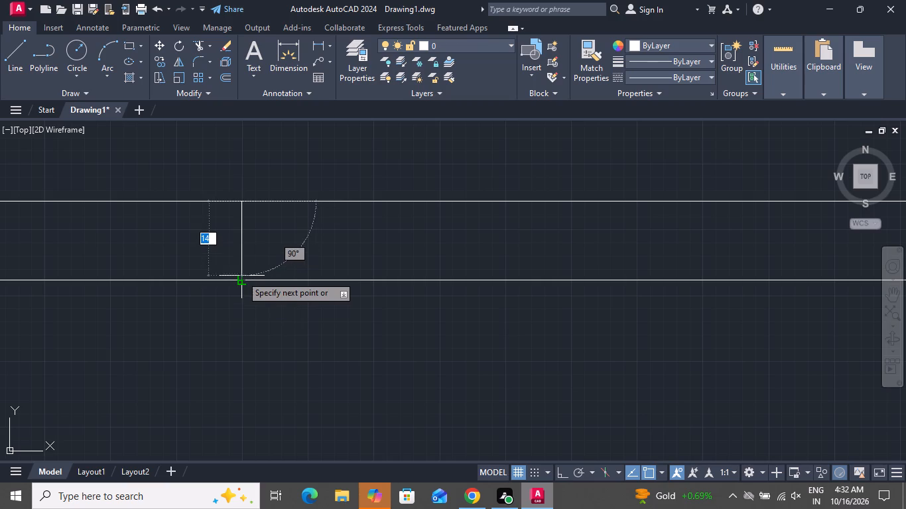
scroll(249, 285, "down", 1)
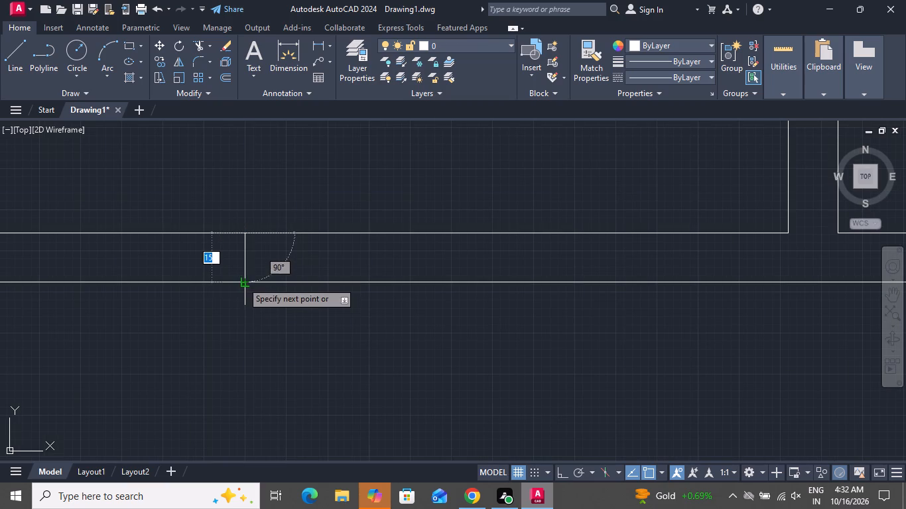
left_click(242, 279)
right_click(243, 279)
left_click(267, 302)
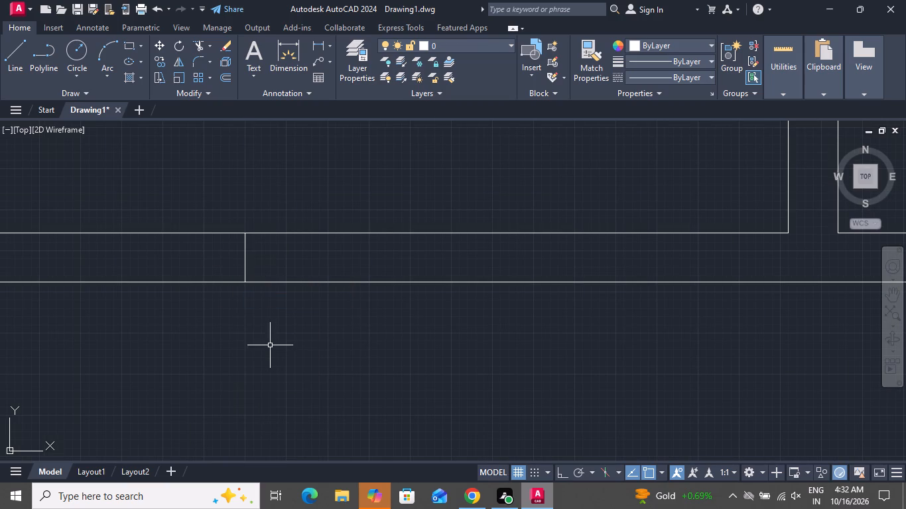
Offset the vertical line across the bottom wall left of the partition by 40 to both sides.
type("O")
key("space")
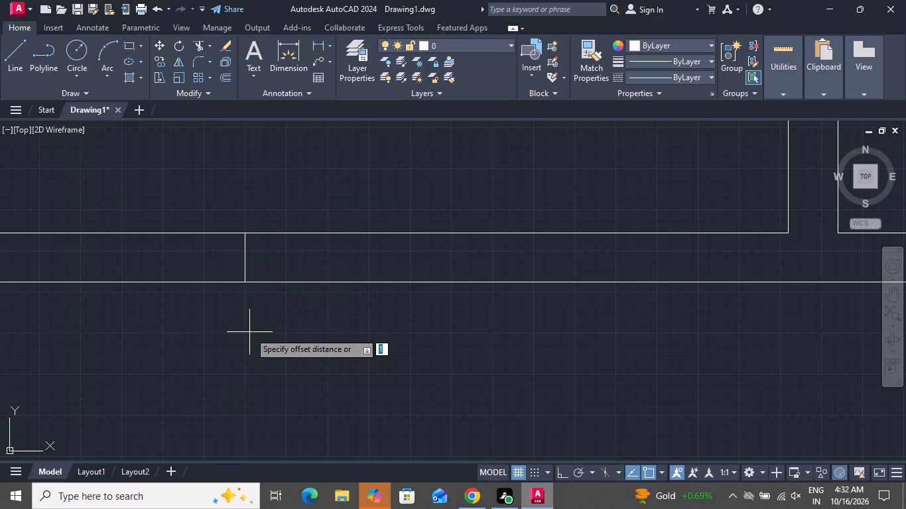
type("40")
key("space")
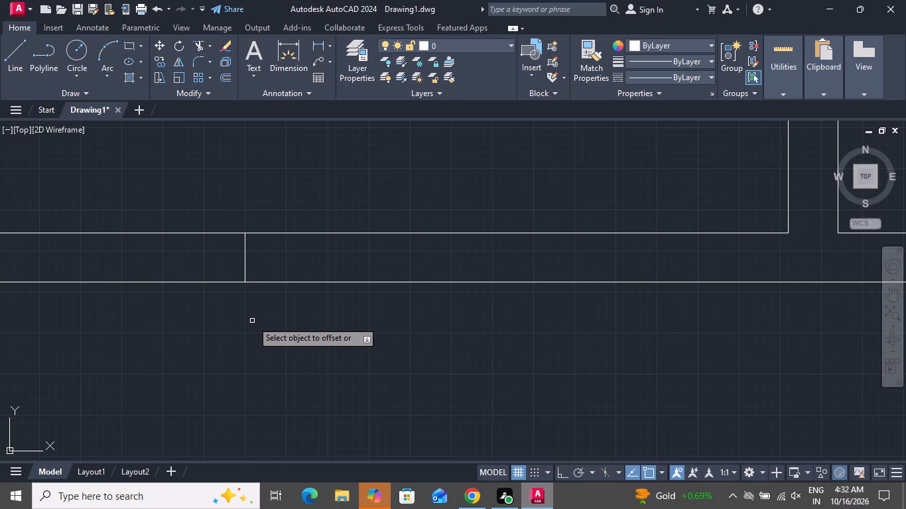
left_click(245, 261)
left_click(175, 258)
left_click(211, 262)
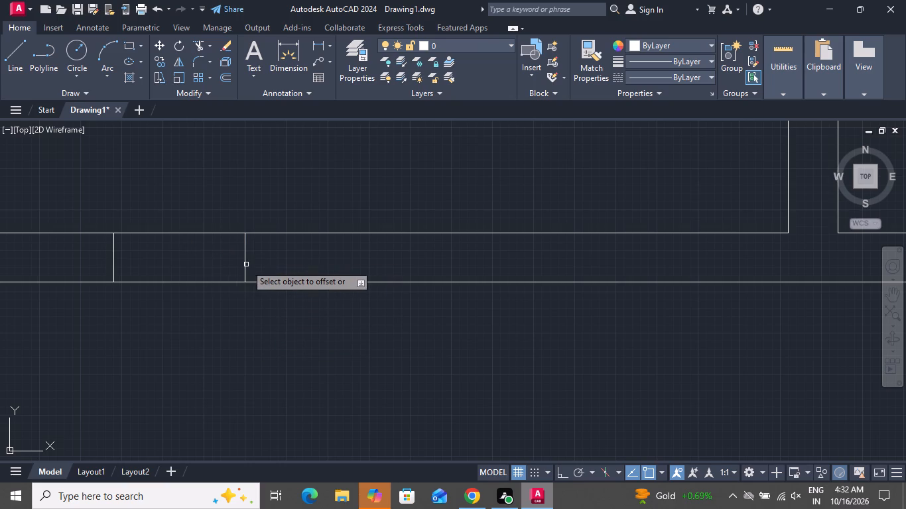
left_click(243, 264)
left_click(306, 272)
right_click(306, 272)
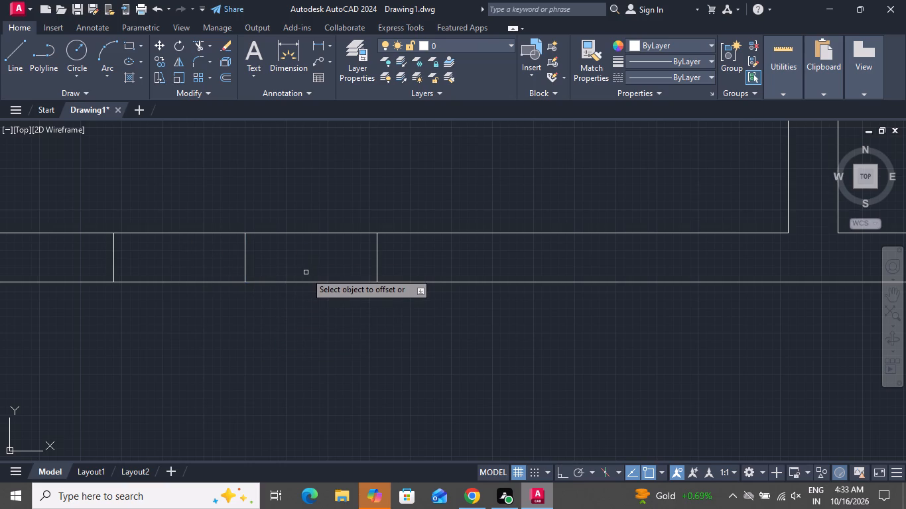
left_click(320, 294)
Offset the two side lines of the new bottom-wall window outward by 2 to form its jambs.
type("O")
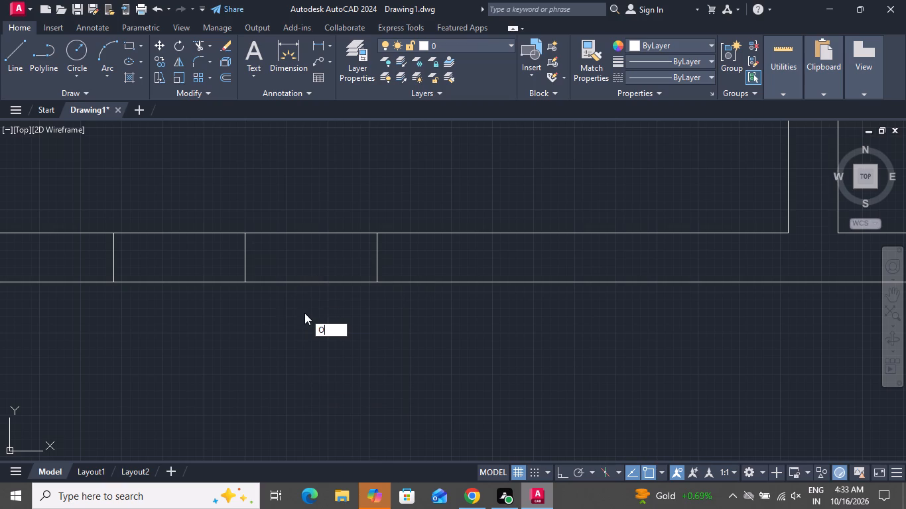
key("space")
key("2")
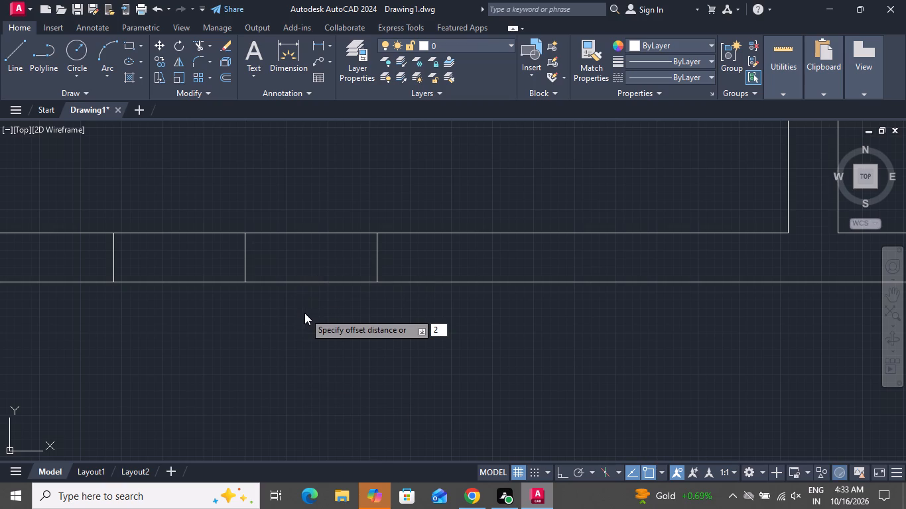
key("space")
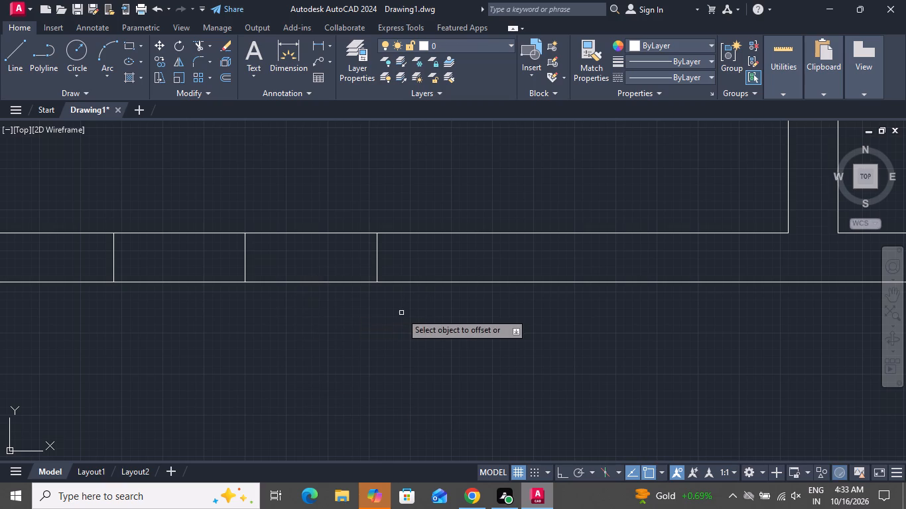
left_click(376, 264)
left_click(448, 259)
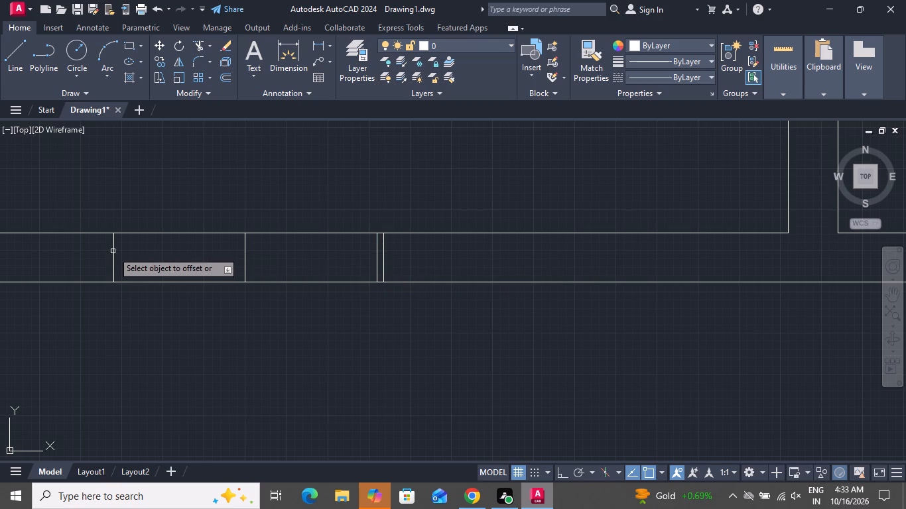
left_click(113, 248)
left_click(101, 254)
right_click(101, 254)
left_click(121, 273)
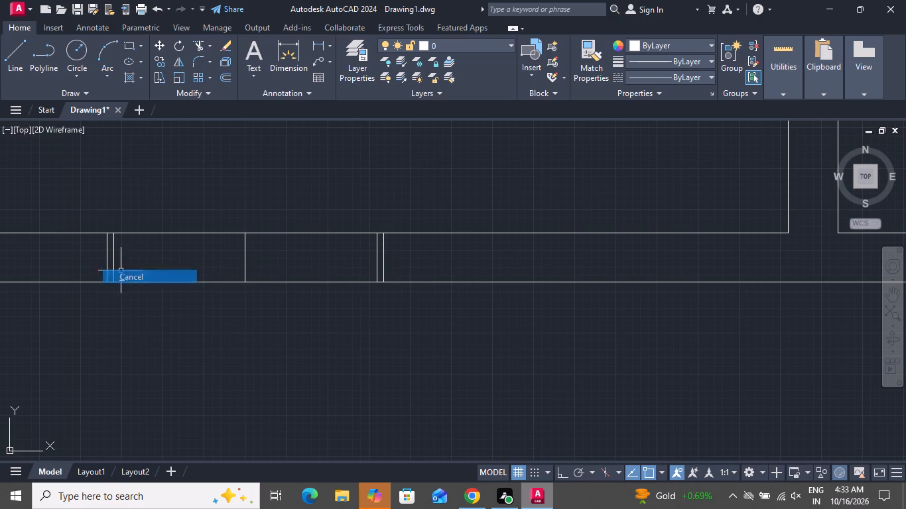
Draw a horizontal line along the middle of the new window, between the midpoints of its inner jamb lines.
left_click(24, 61)
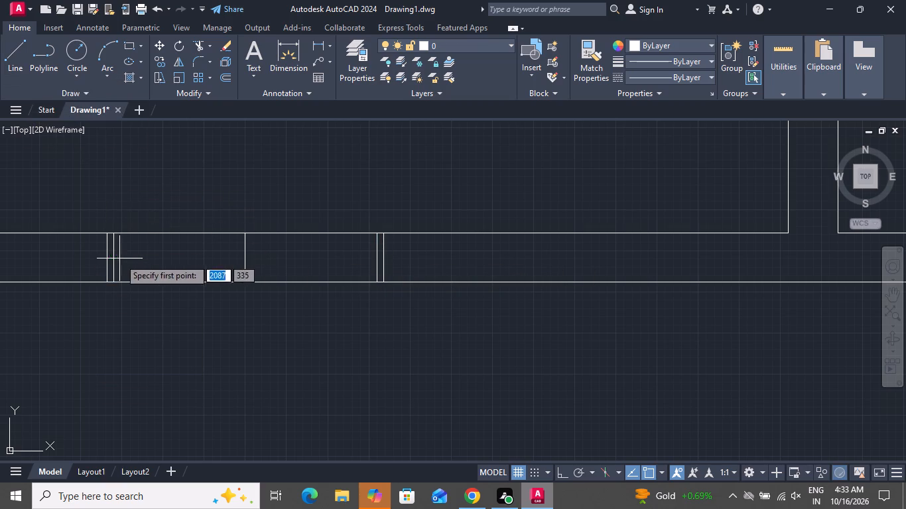
left_click(115, 261)
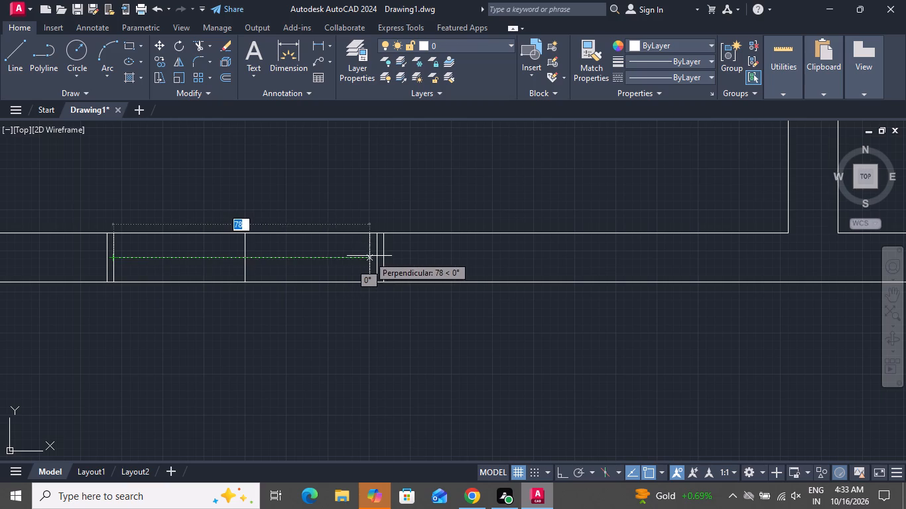
left_click(378, 257)
right_click(378, 257)
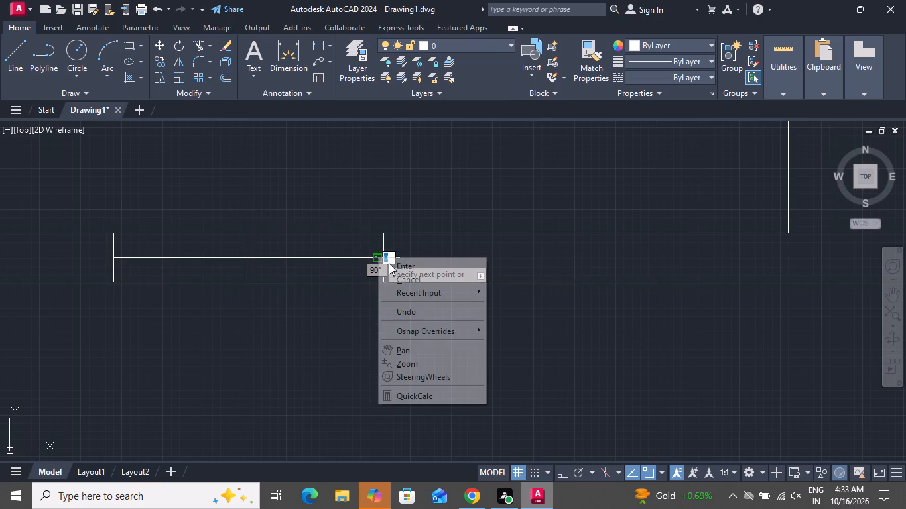
left_click(397, 277)
Offset the horizontal middle line of the new bottom-wall window by 1, both downward and upward.
type("O")
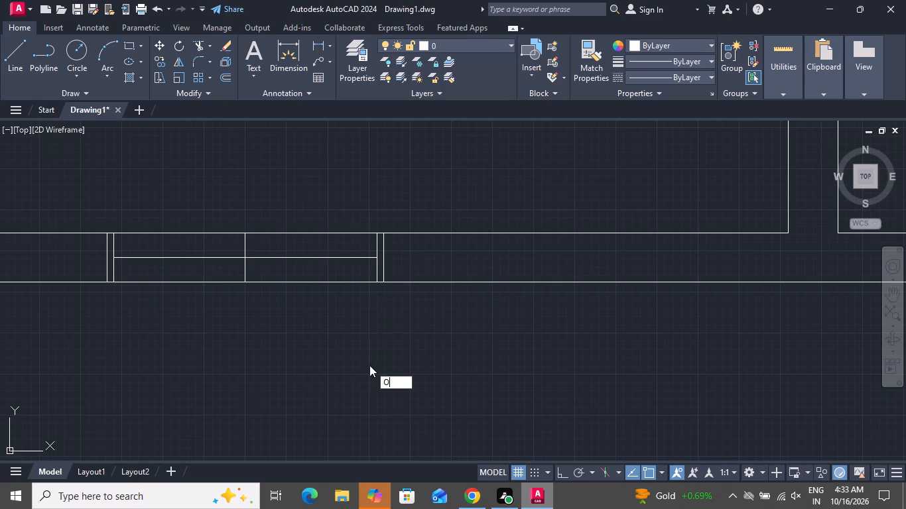
key("space")
type("1")
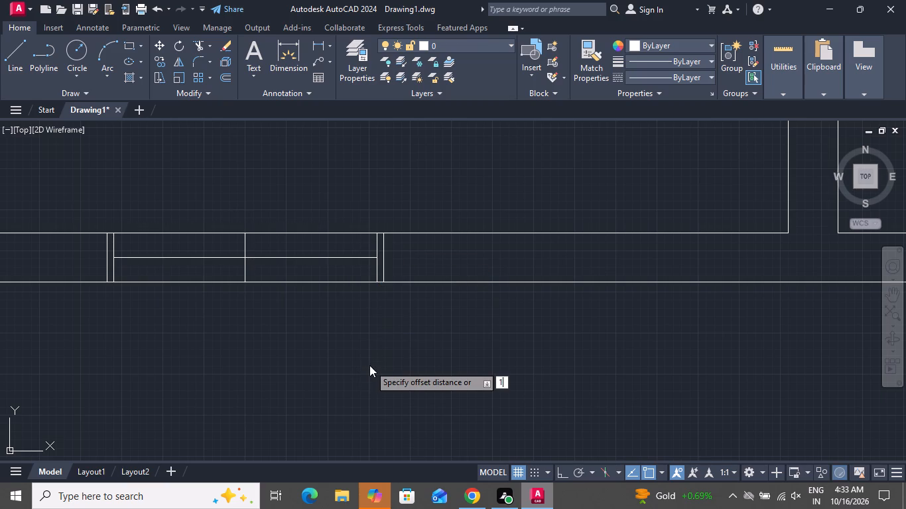
key("space")
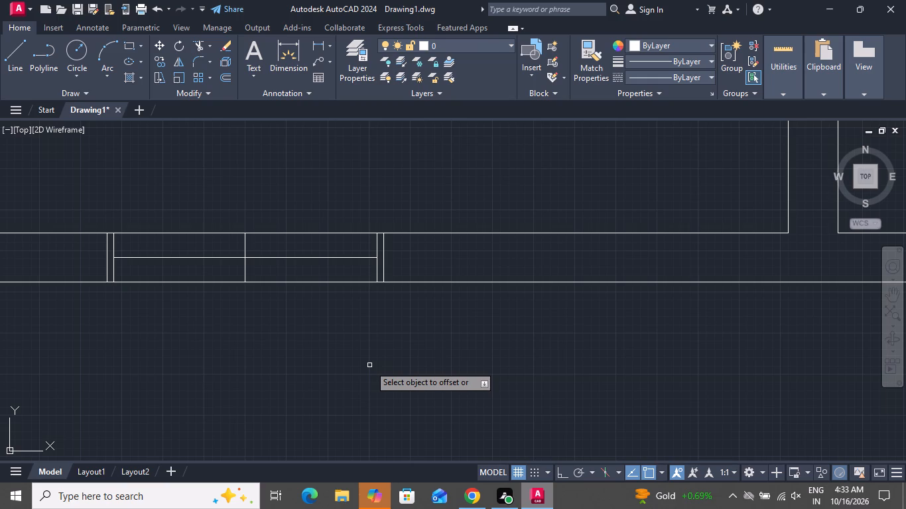
left_click(324, 258)
left_click(326, 273)
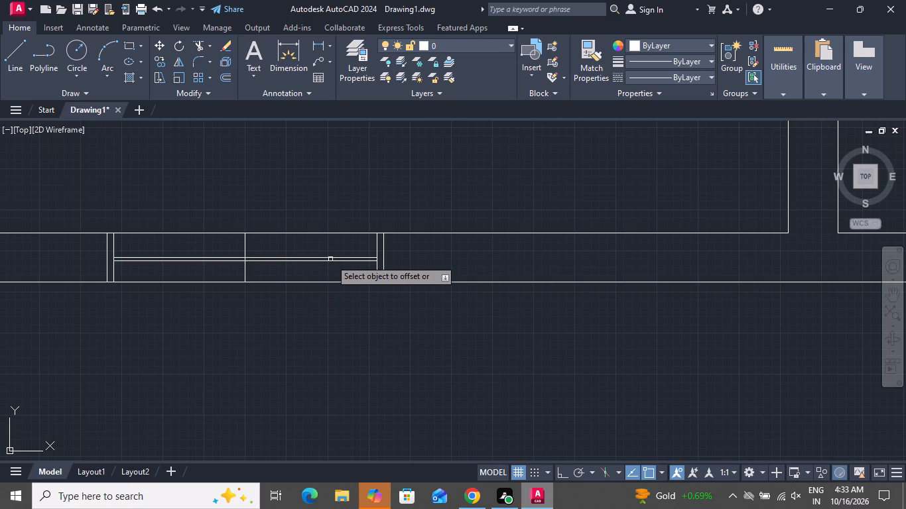
double_click(330, 259)
left_click(331, 256)
left_click(334, 247)
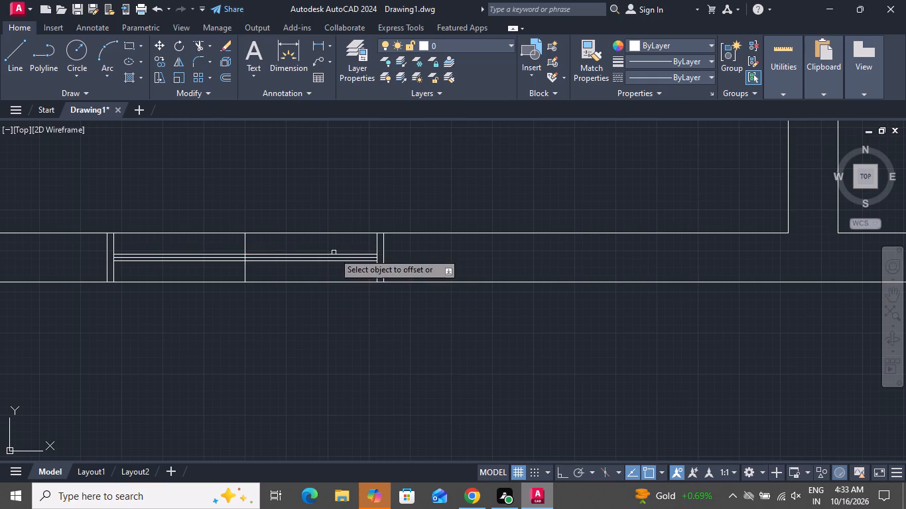
right_click(326, 291)
left_click(340, 313)
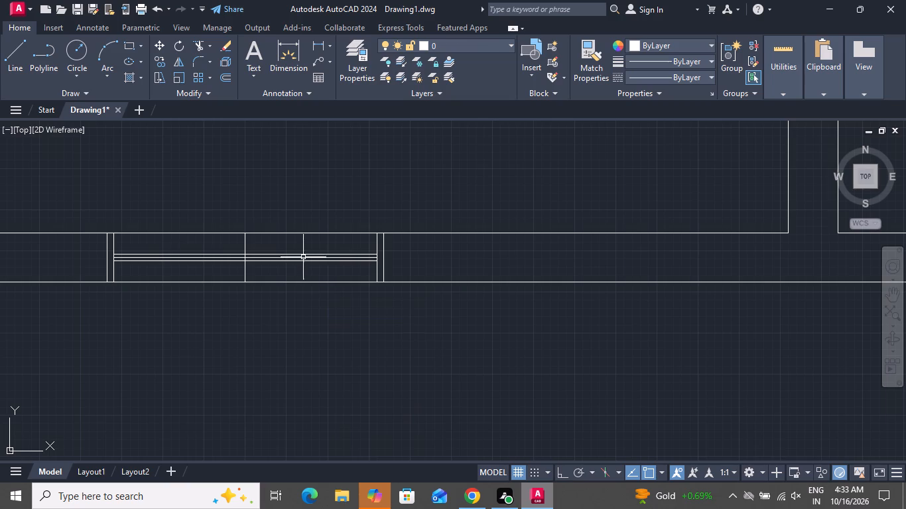
Delete the original horizontal middle line and the vertical centre line of the new window, keeping the two offset lines.
scroll(277, 242, "up", 2)
scroll(166, 279, "up", 2)
scroll(173, 272, "down", 1)
scroll(208, 275, "up", 1)
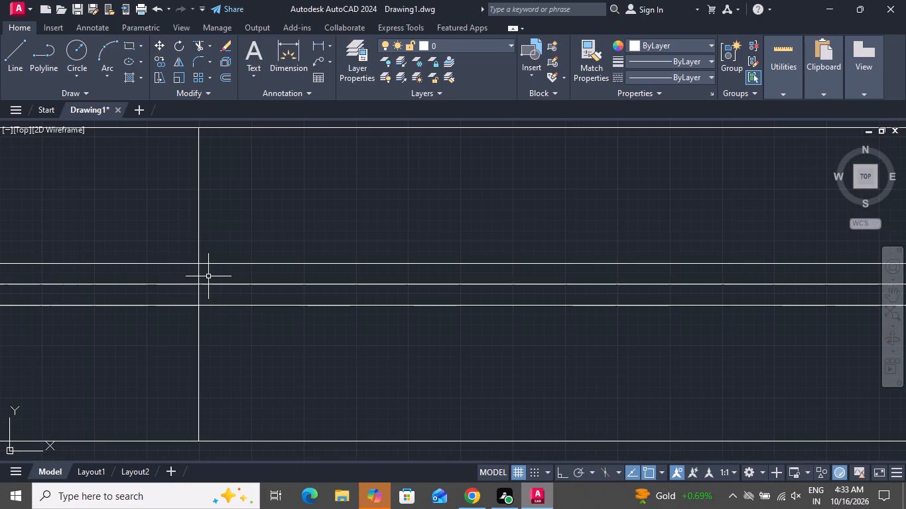
left_click(208, 277)
left_click(188, 290)
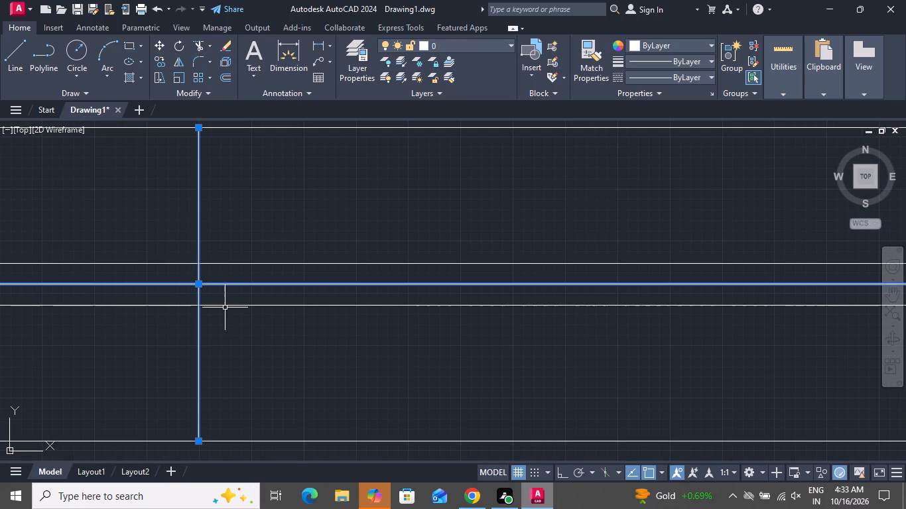
key("Delete")
Draw a vertical line across the lower-left room's top wall, from the upper wall line's midpoint to the lower wall line.
scroll(244, 343, "down", 2)
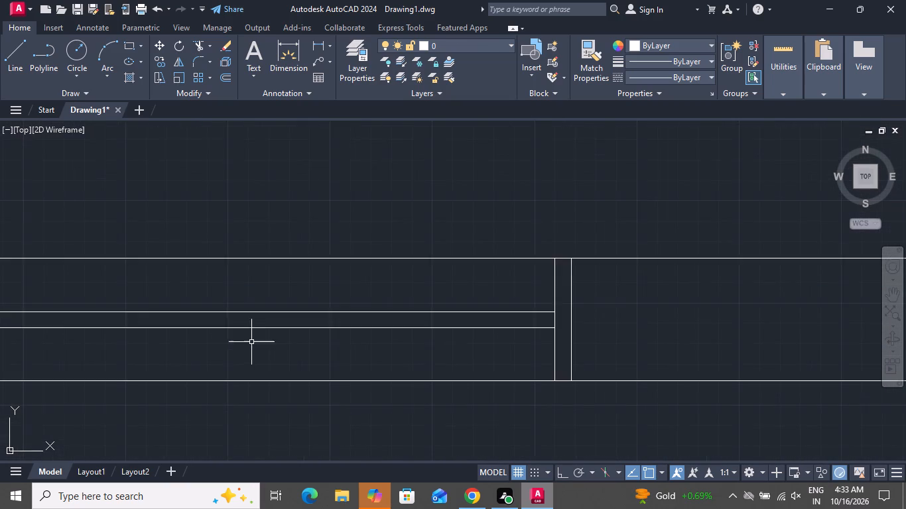
scroll(257, 343, "up", 1)
scroll(260, 343, "down", 2)
scroll(324, 353, "down", 5)
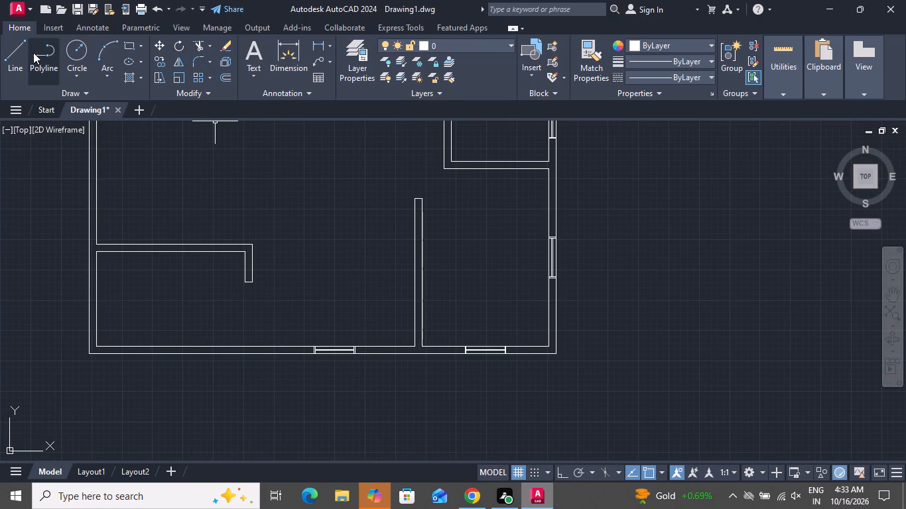
left_click(23, 55)
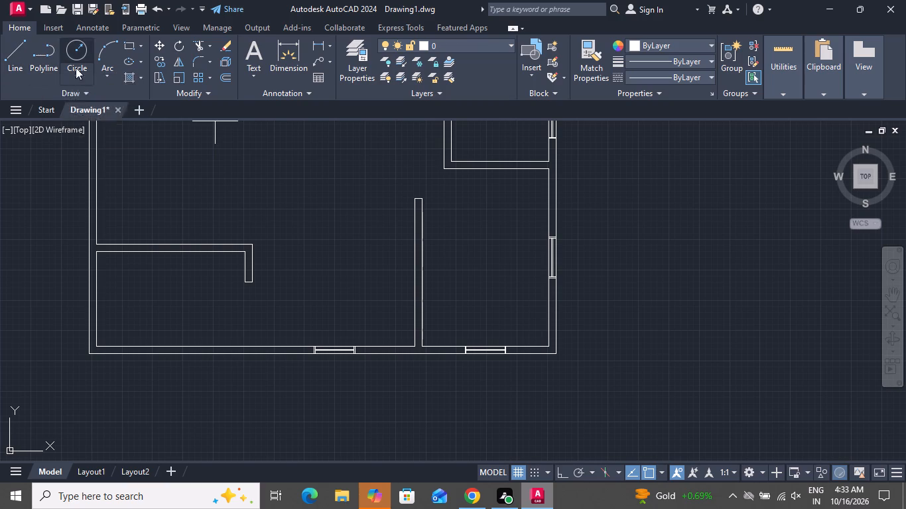
scroll(112, 92, "down", 2)
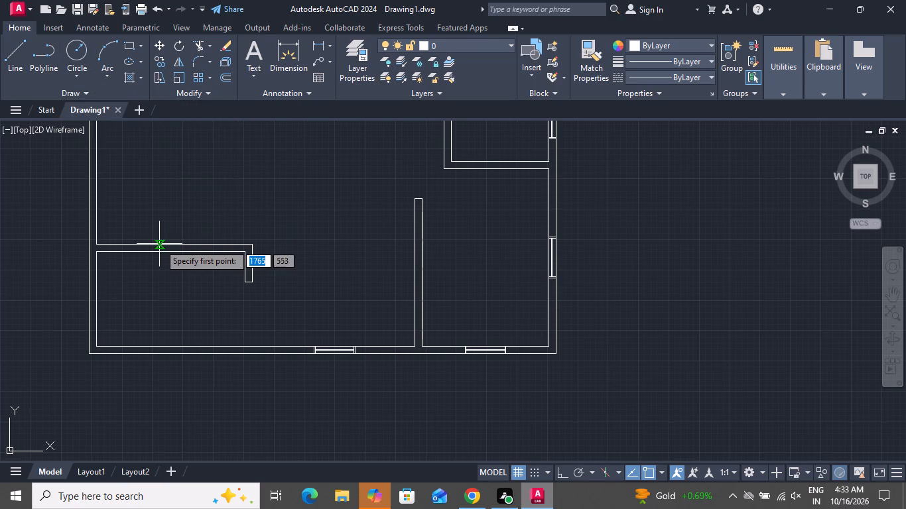
left_click(172, 243)
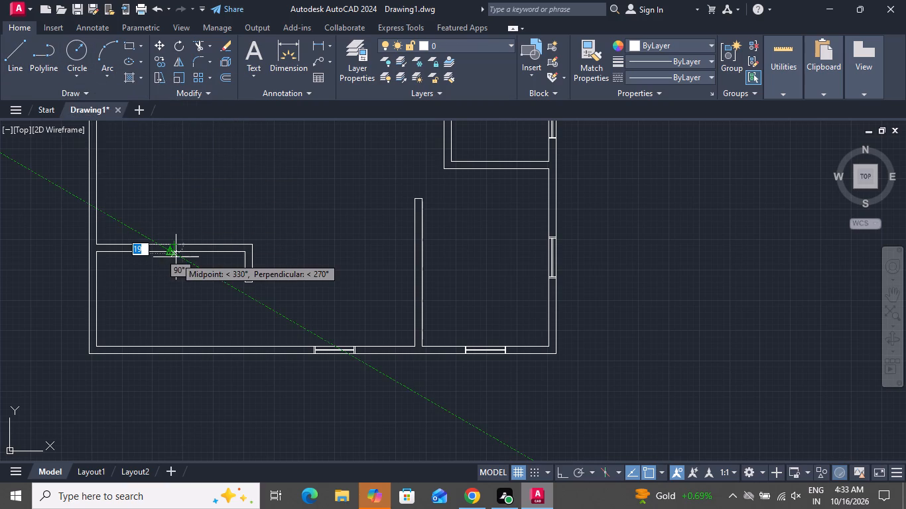
scroll(176, 256, "up", 4)
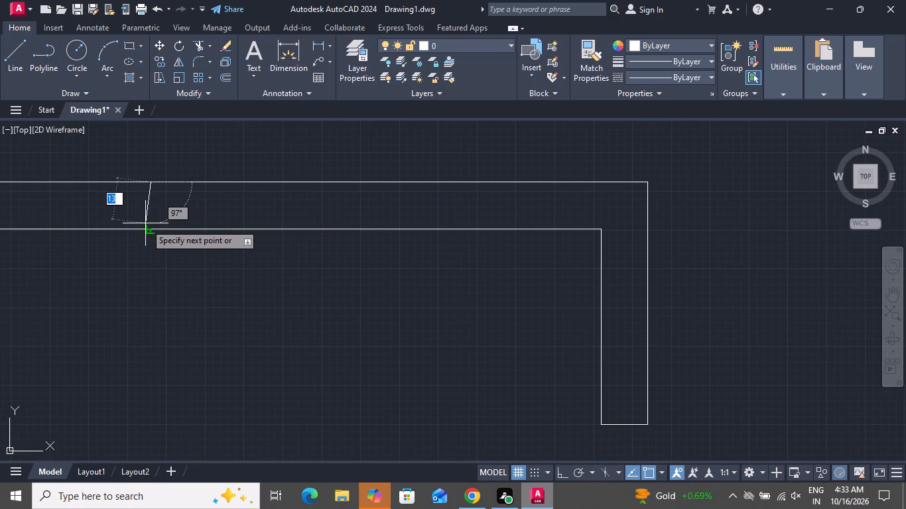
left_click(151, 231)
right_click(153, 229)
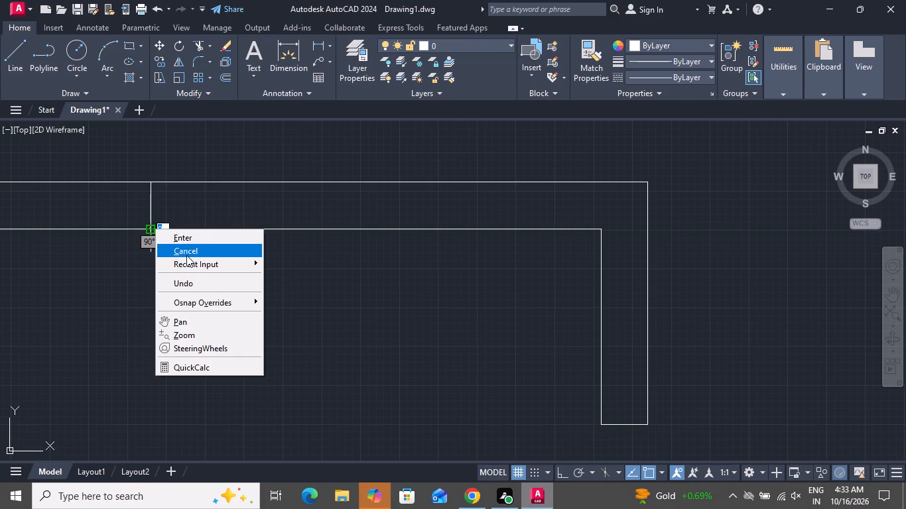
left_click(186, 255)
Offset the vertical line across the lower-left room's top wall by 40 to both sides.
type("O")
key("space")
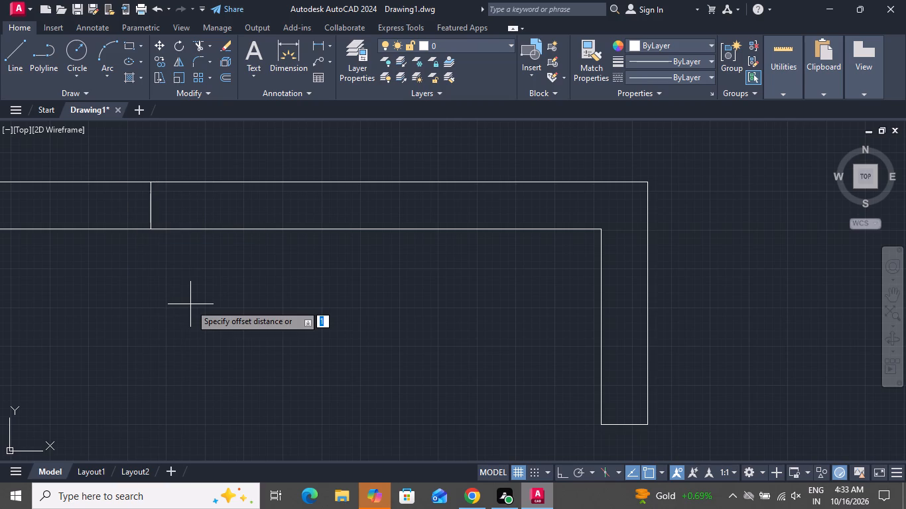
key("4")
key("0")
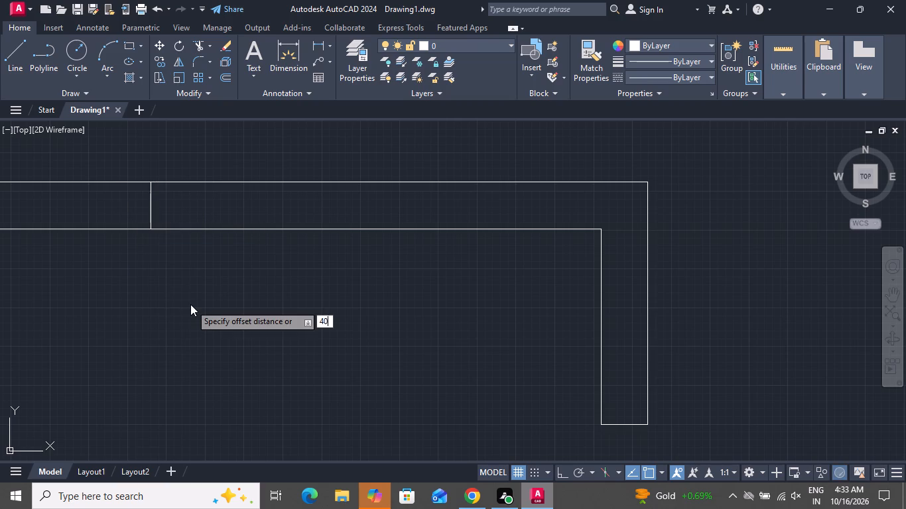
key("space")
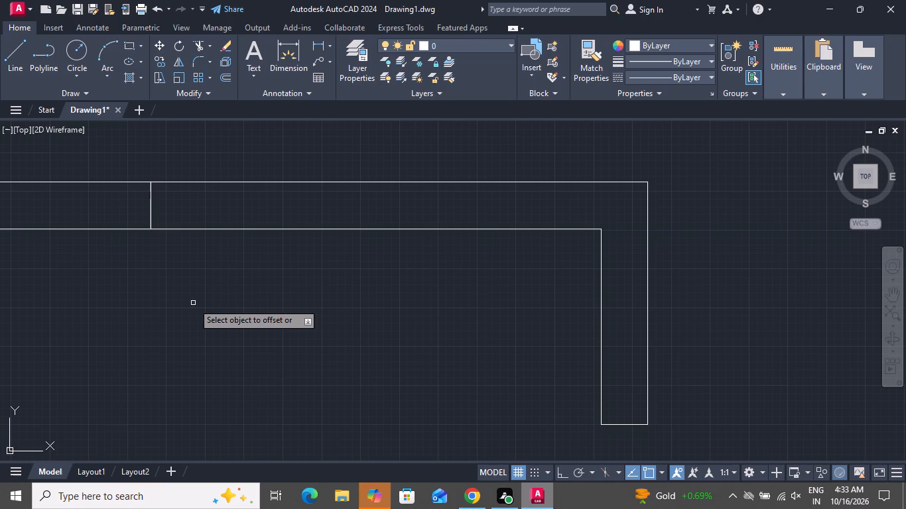
left_click(150, 212)
left_click(220, 212)
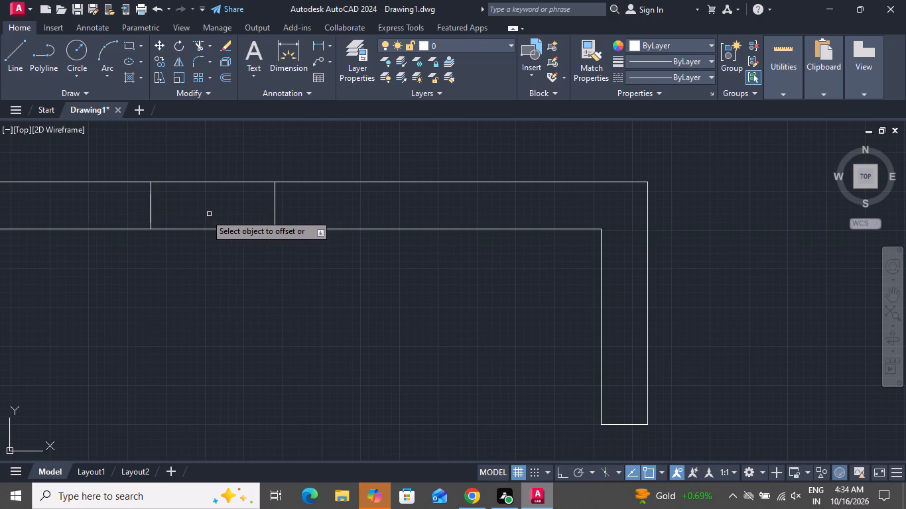
left_click(151, 207)
left_click(67, 203)
right_click(151, 269)
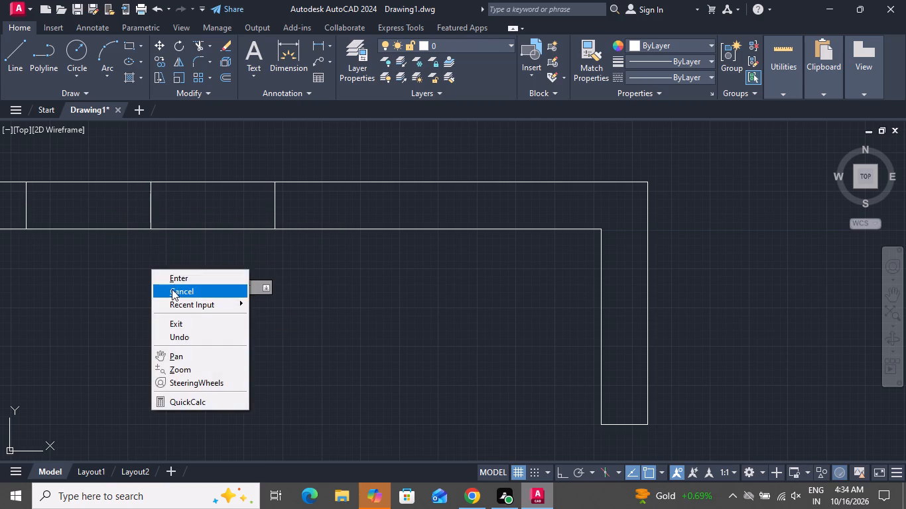
left_click(172, 290)
Offset the two outer vertical lines of the lower-left room's top-wall window by 2, each away from the window's centre.
type("O")
key("space")
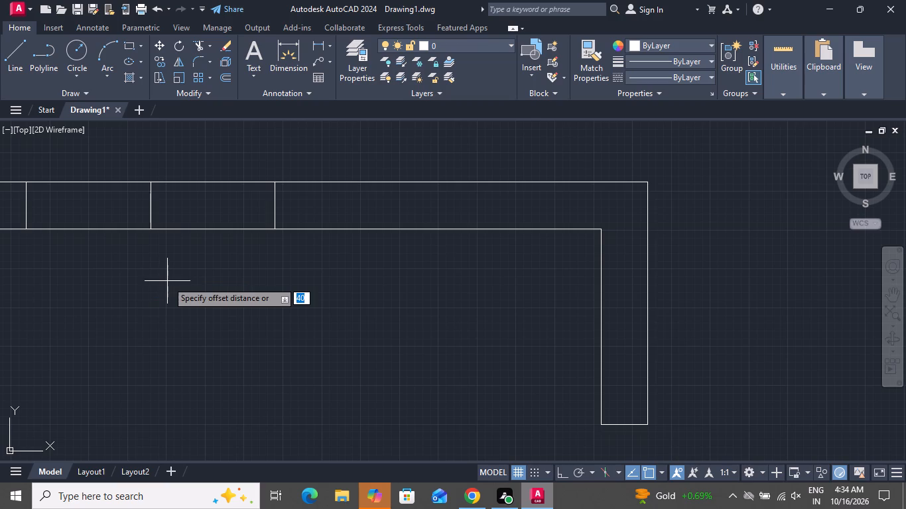
type("2")
key("space")
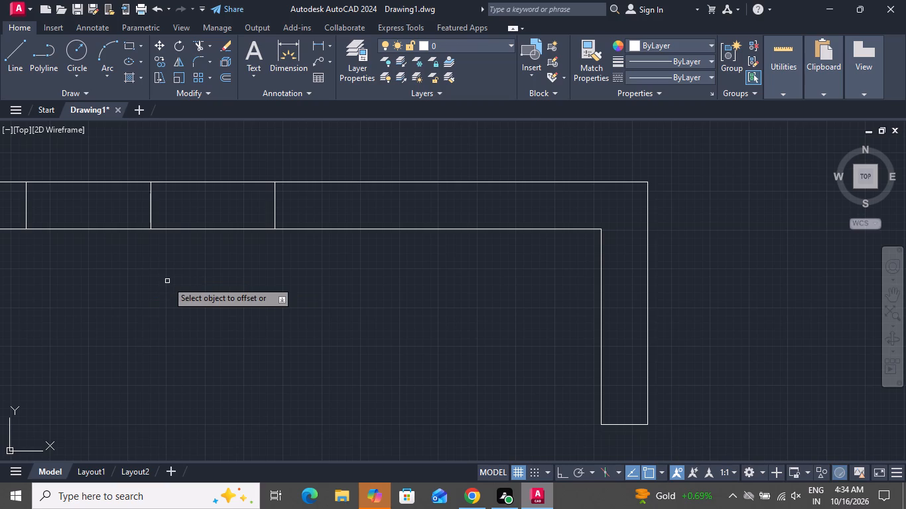
left_click(275, 211)
left_click(308, 207)
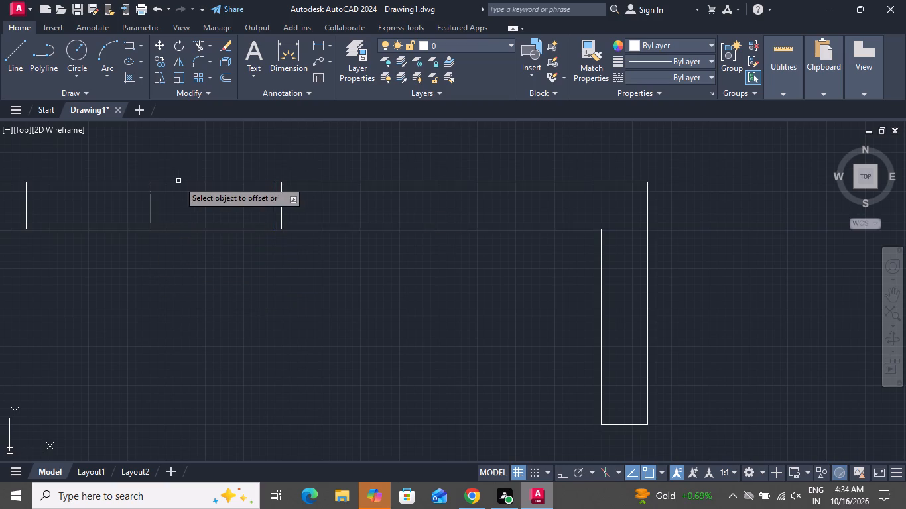
left_click(26, 196)
left_click(2, 205)
scroll(105, 226, "down", 3)
right_click(155, 247)
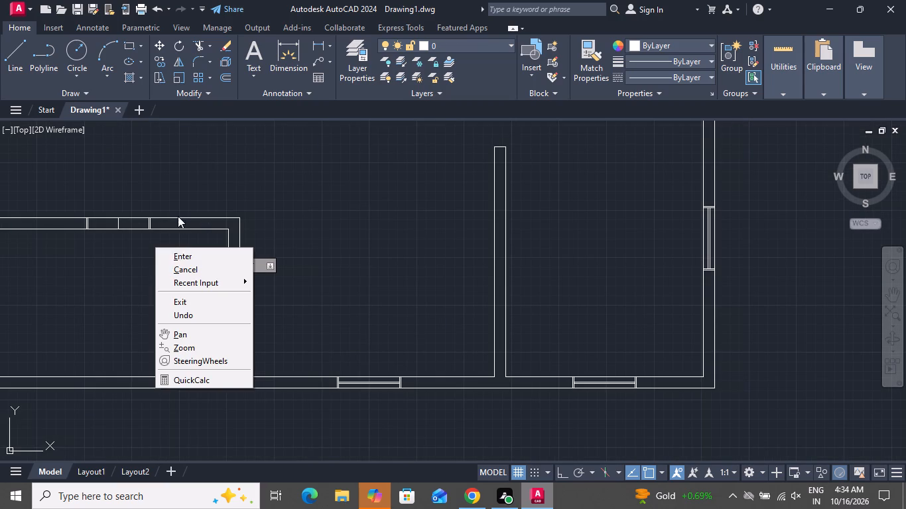
left_click(184, 270)
Draw a horizontal line through the middle of the window opening, joining the midpoints of its two inner side lines.
left_click(17, 51)
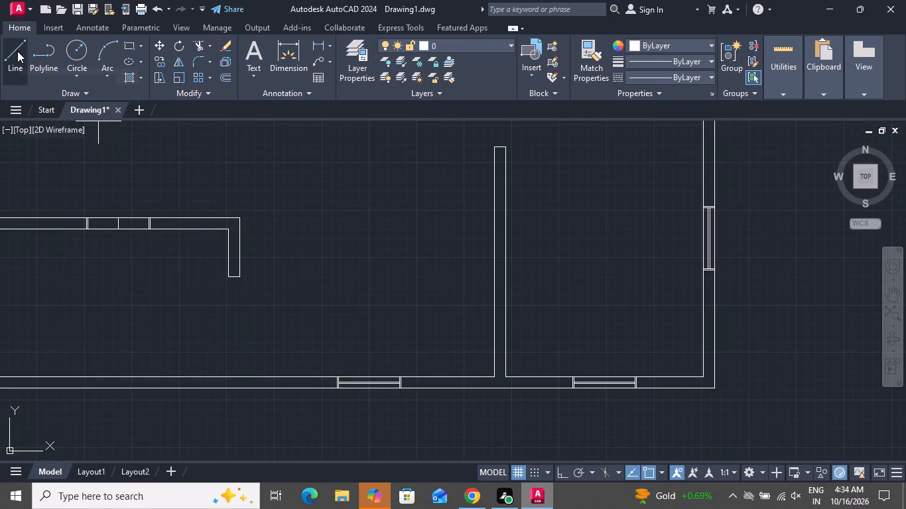
scroll(59, 177, "up", 3)
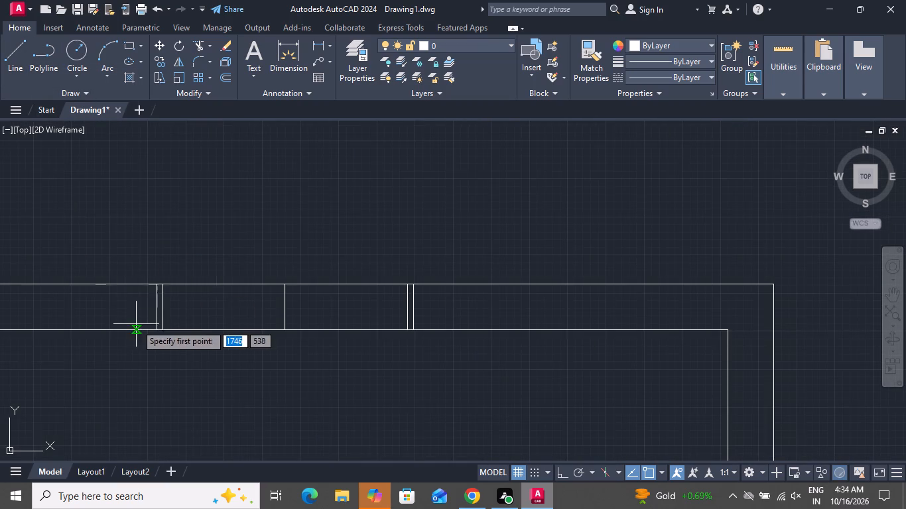
scroll(157, 318, "up", 2)
left_click(169, 294)
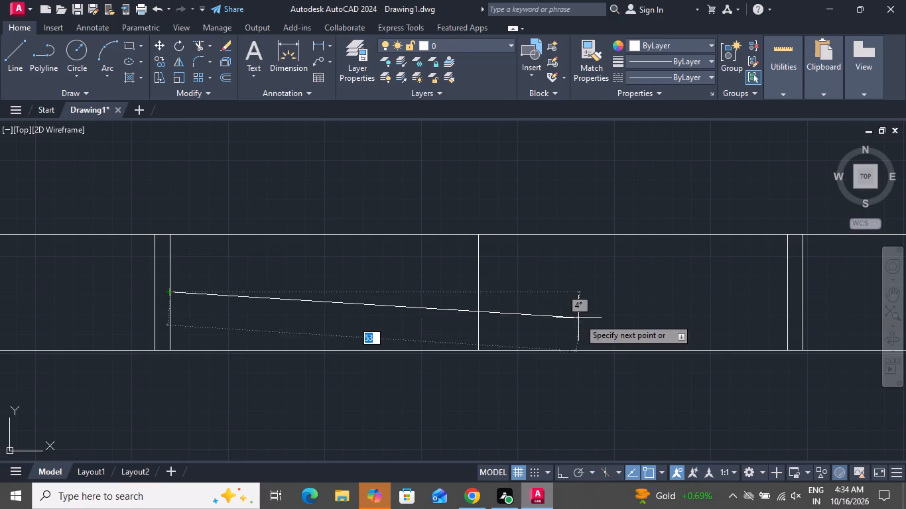
left_click(786, 293)
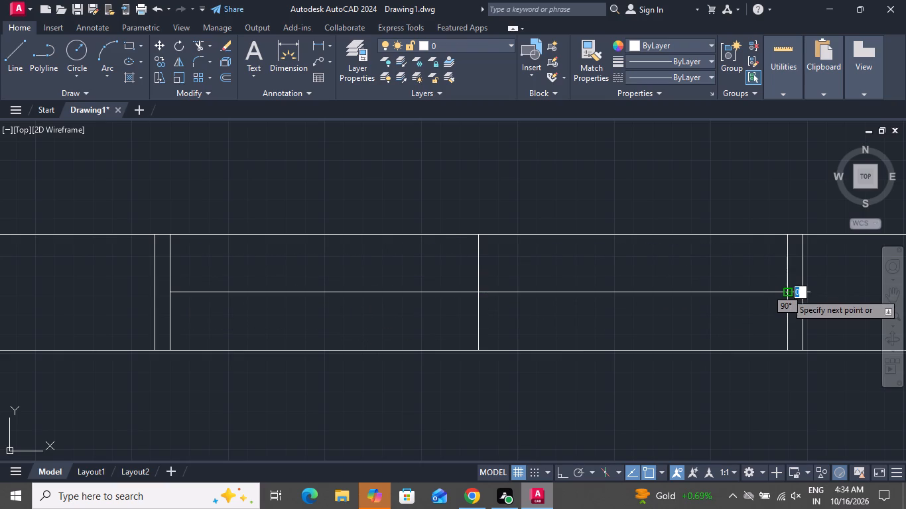
right_click(786, 293)
left_click(795, 311)
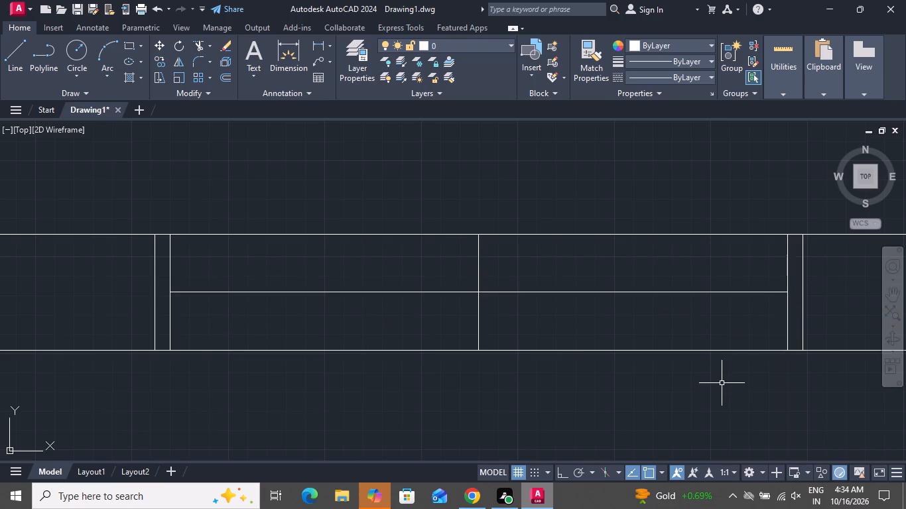
Offset the horizontal middle line of the lower-left room's top-wall window by 2, both upward and downward.
type("O")
key("space")
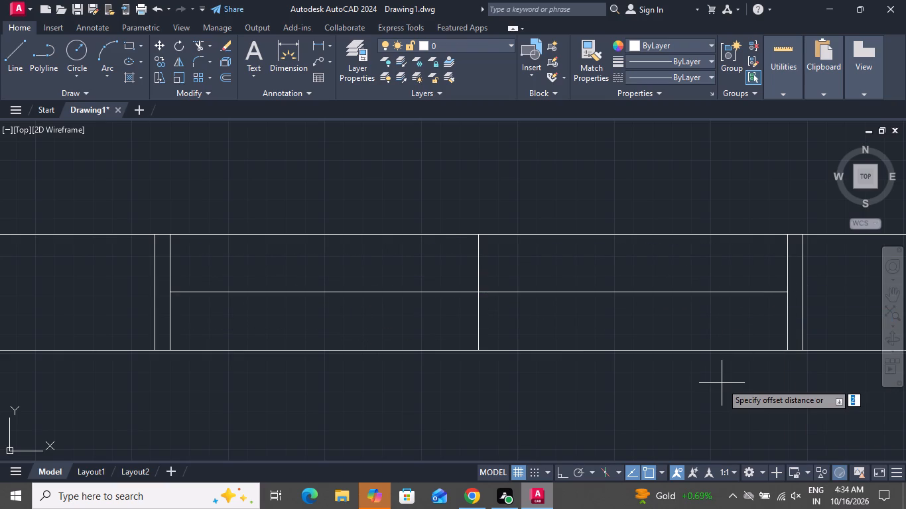
right_click(722, 383)
key("1")
key("space")
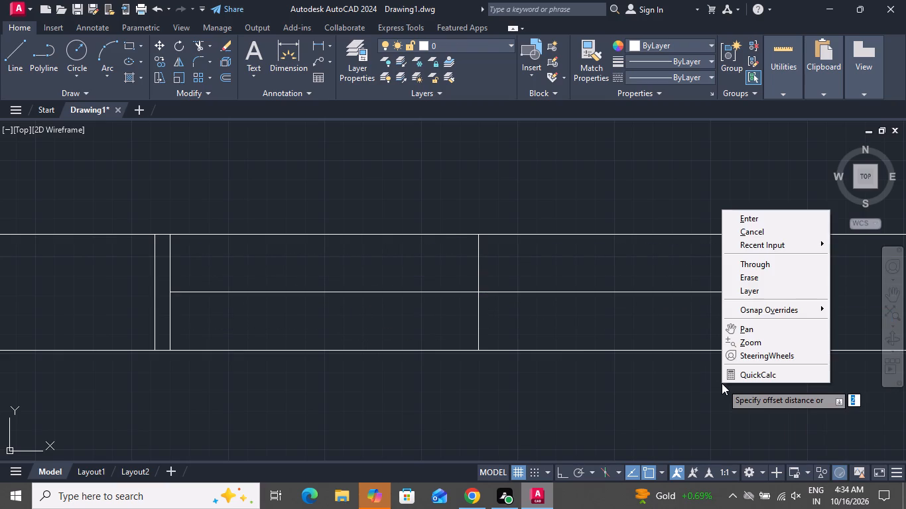
left_click(674, 295)
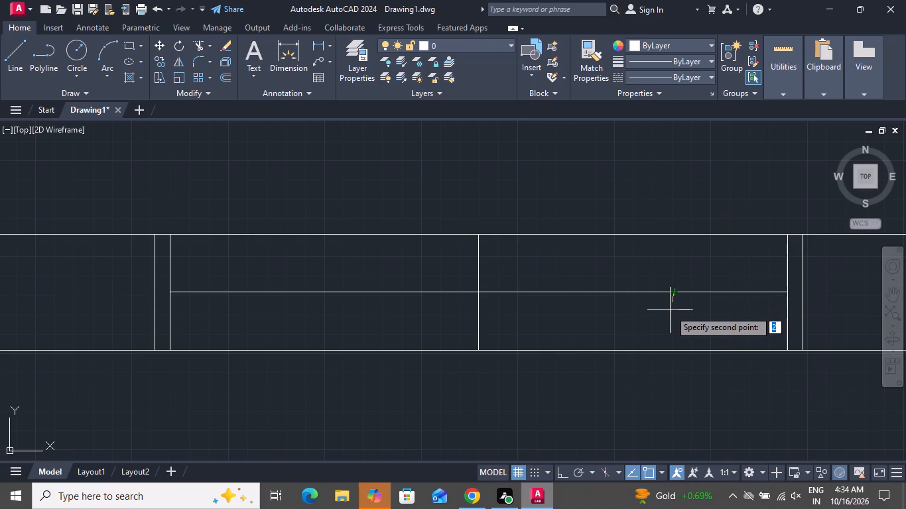
key("space")
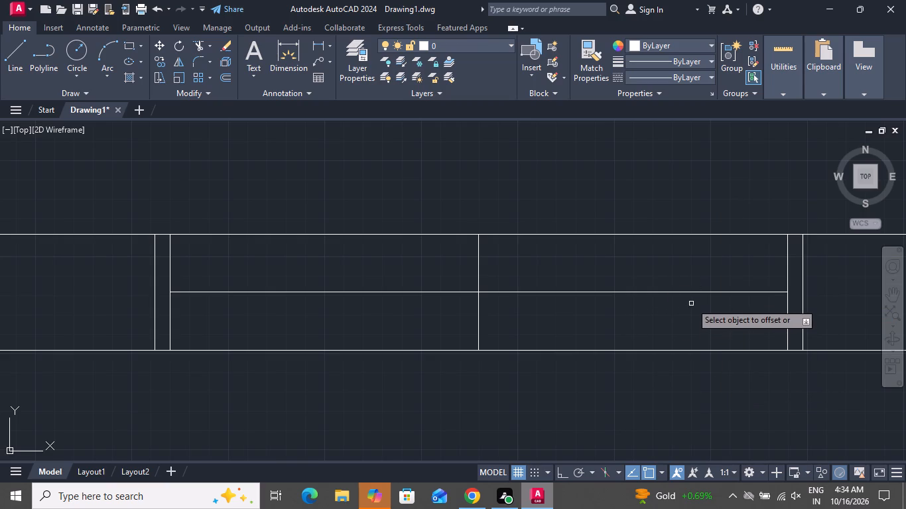
left_click(686, 293)
left_click(682, 262)
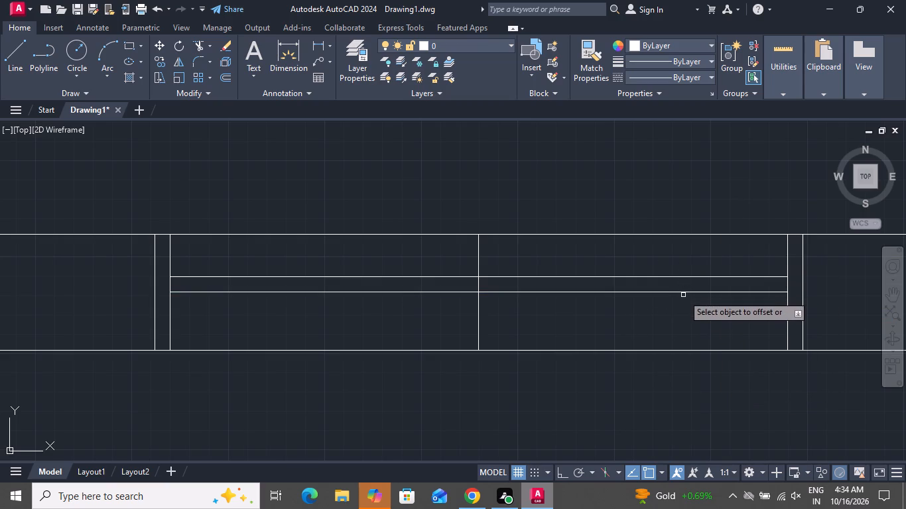
left_click(683, 294)
left_click(693, 331)
right_click(694, 325)
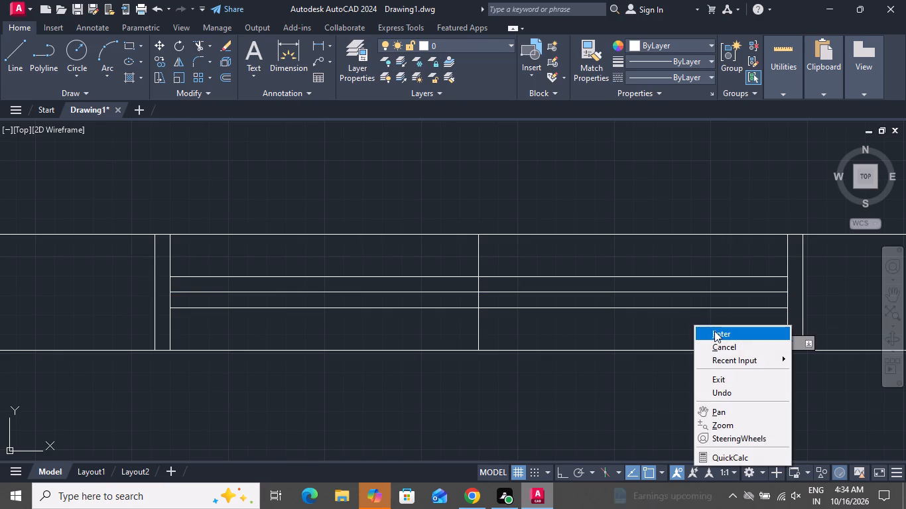
left_click(726, 343)
Delete the original horizontal middle line and the vertical centre line of this window, keeping the two offset lines.
scroll(464, 284, "up", 1)
scroll(464, 284, "down", 1)
scroll(464, 284, "up", 1)
left_click(509, 281)
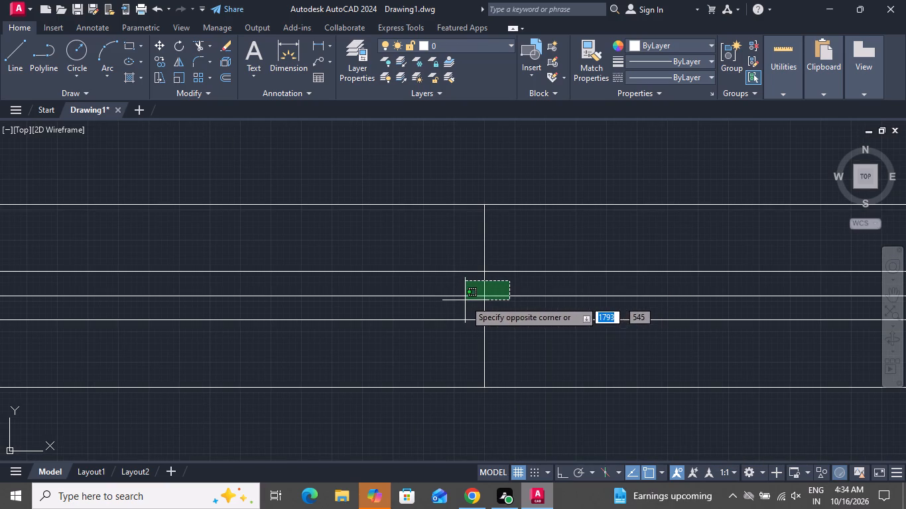
left_click(465, 300)
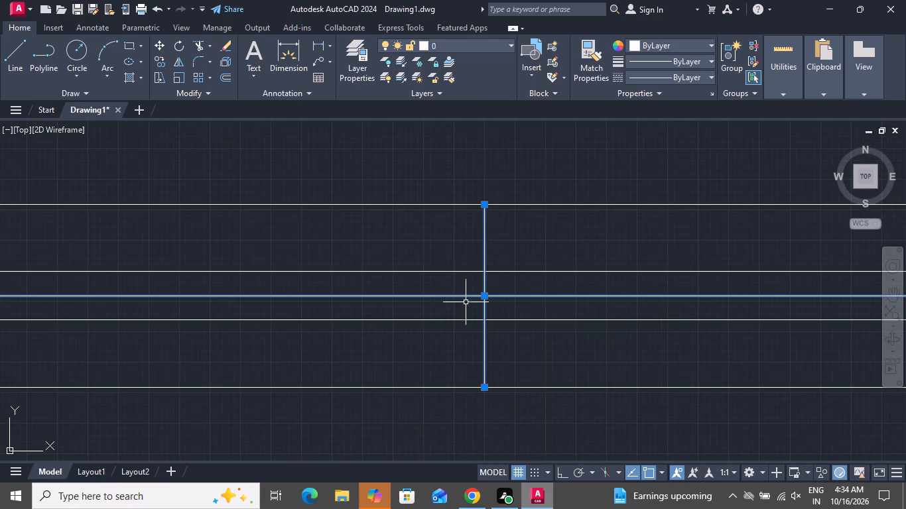
key("Delete")
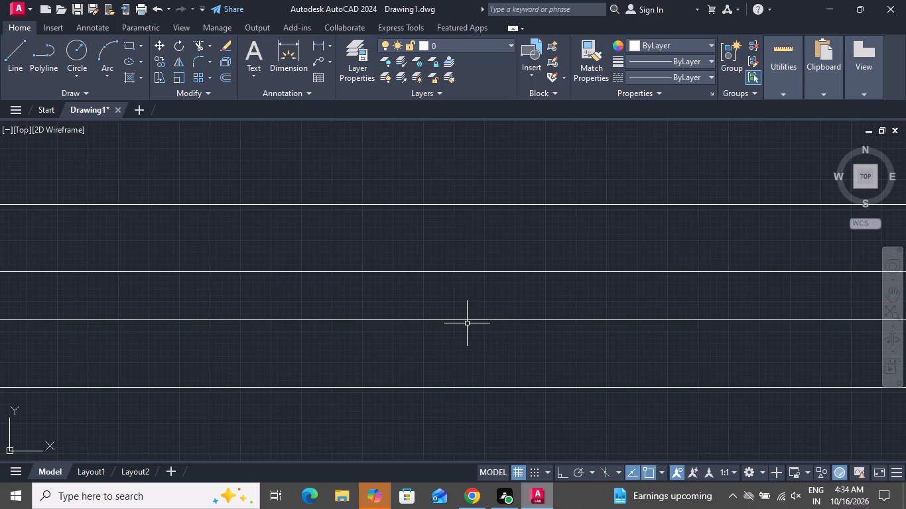
scroll(467, 323, "down", 1)
scroll(462, 320, "up", 1)
scroll(461, 327, "down", 8)
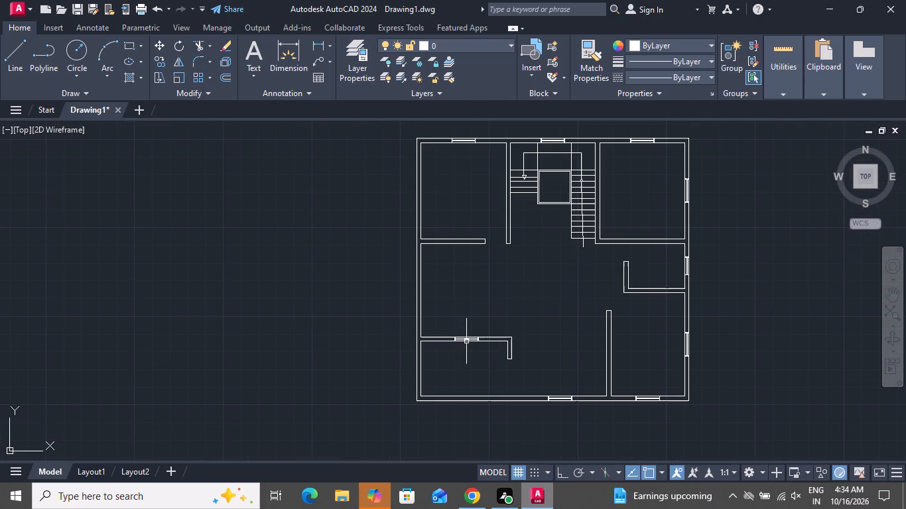
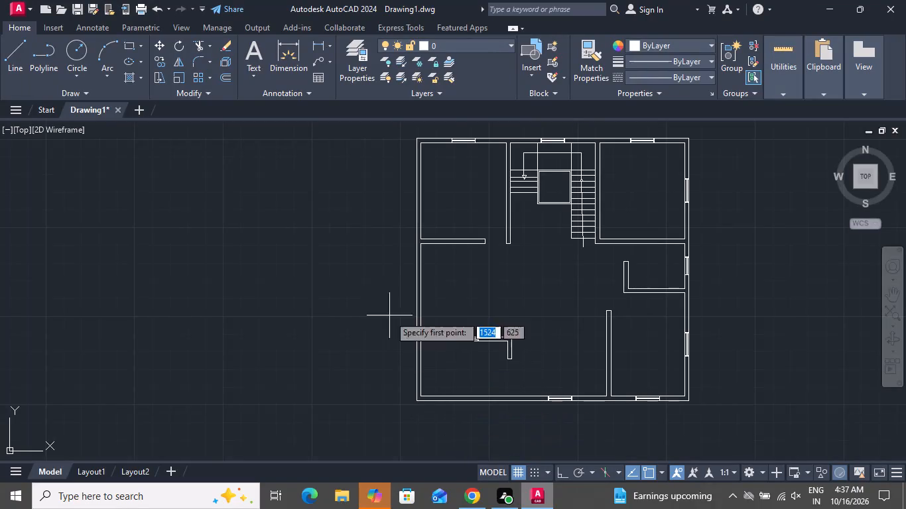
Draw a short horizontal line across the middle-left room's outer left wall, starting from the inner wall line's midpoint.
scroll(416, 287, "up", 2)
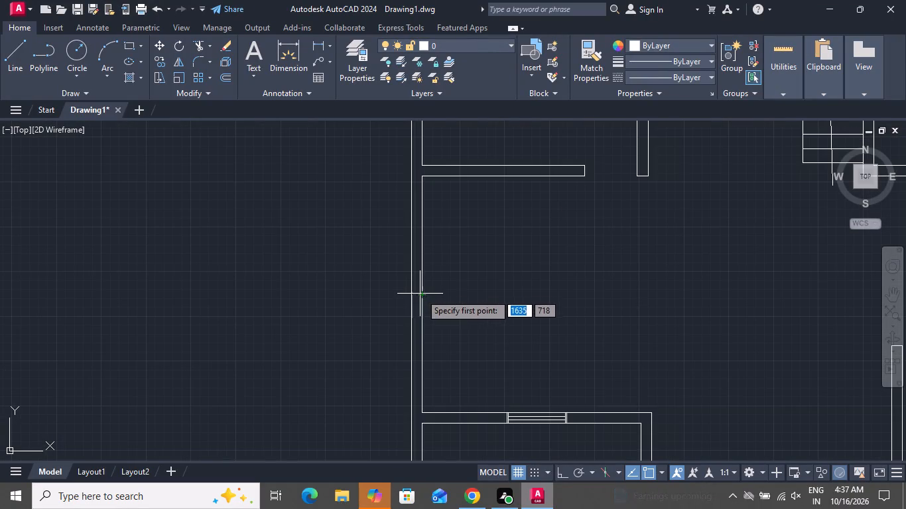
left_click(421, 294)
left_click(407, 296)
right_click(407, 296)
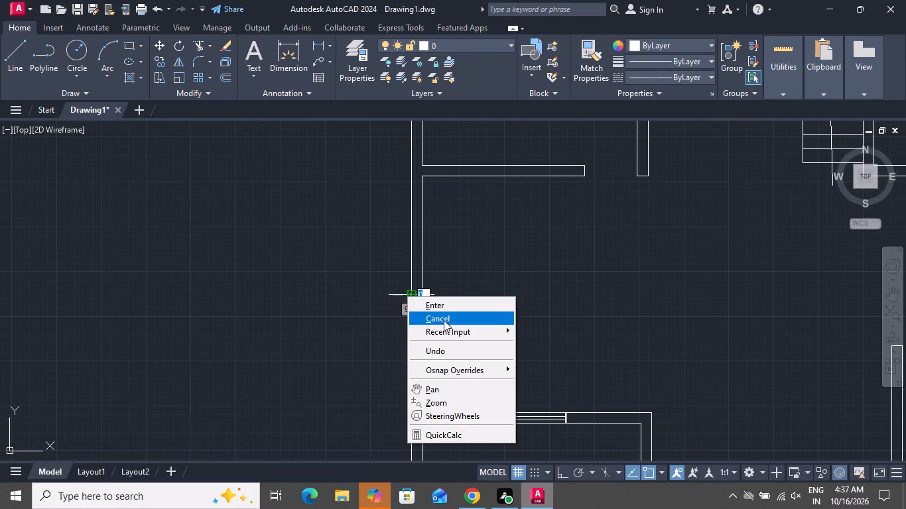
left_click(444, 320)
Offset the short horizontal line in the middle-left room's left wall by 40, both upward and downward.
type("O")
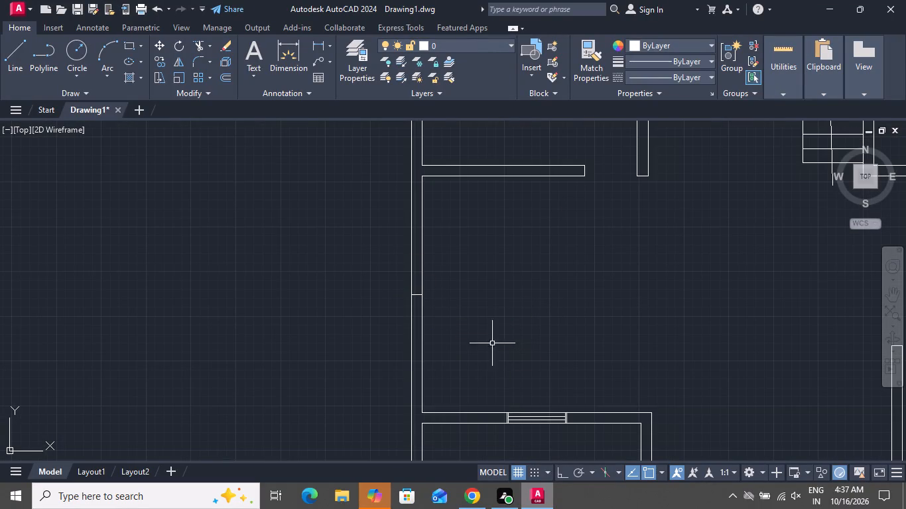
key("space")
key("4")
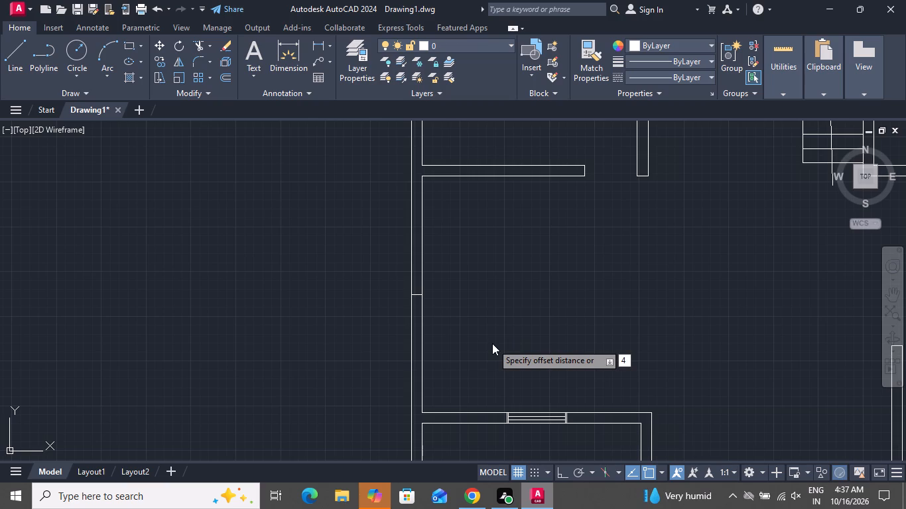
type("0")
key("space")
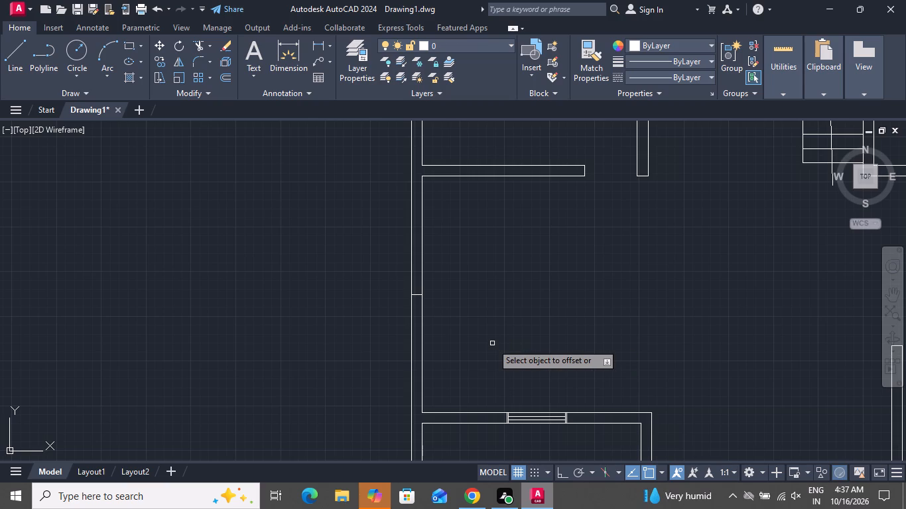
scroll(411, 308, "up", 2)
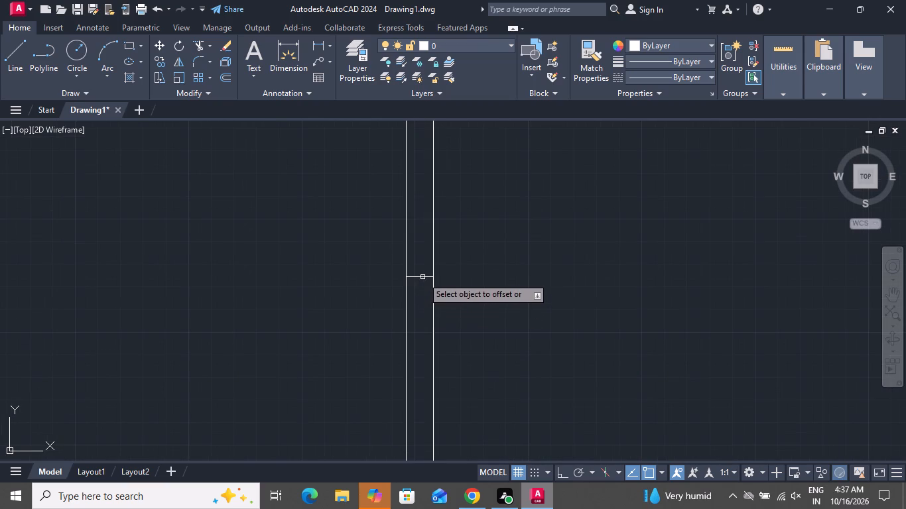
left_click(422, 277)
left_click(432, 203)
left_click(419, 278)
left_click(438, 338)
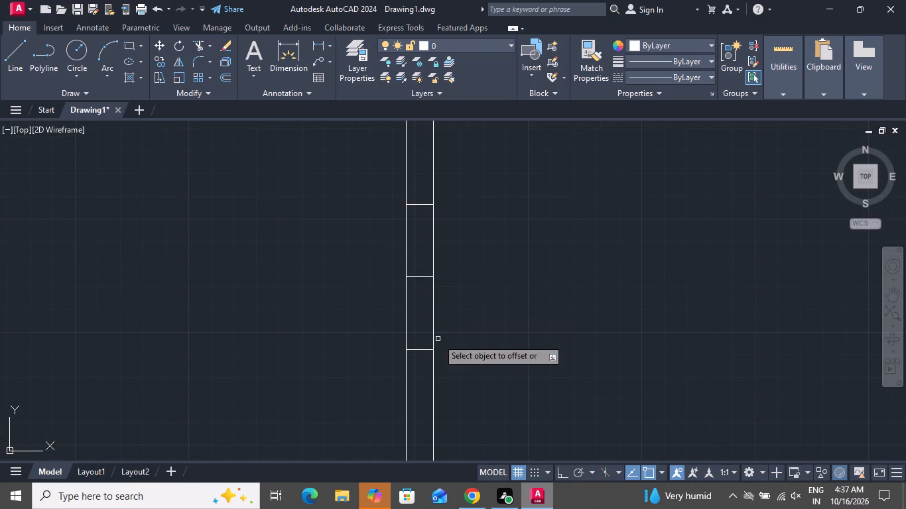
right_click(478, 271)
left_click(493, 289)
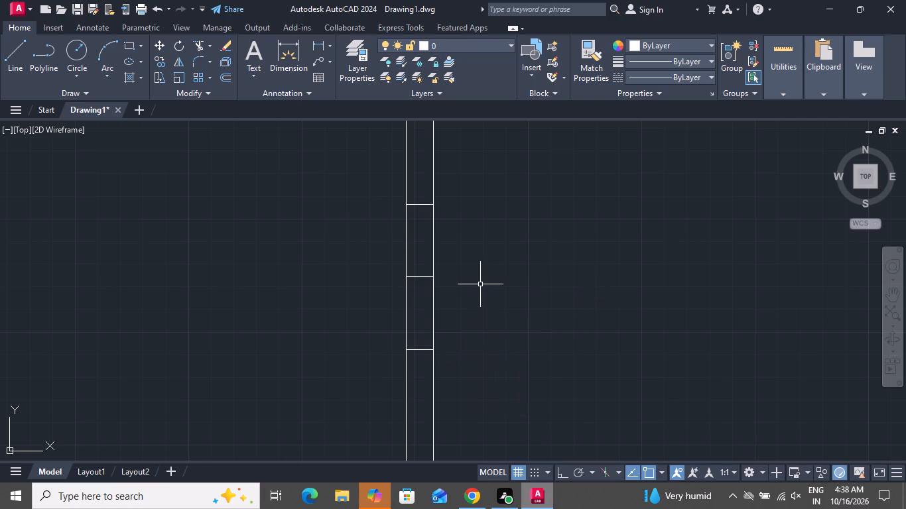
Offset the top and bottom lines of this left-wall window opening by 2, each away from the window's centre.
type("O 2")
key("space")
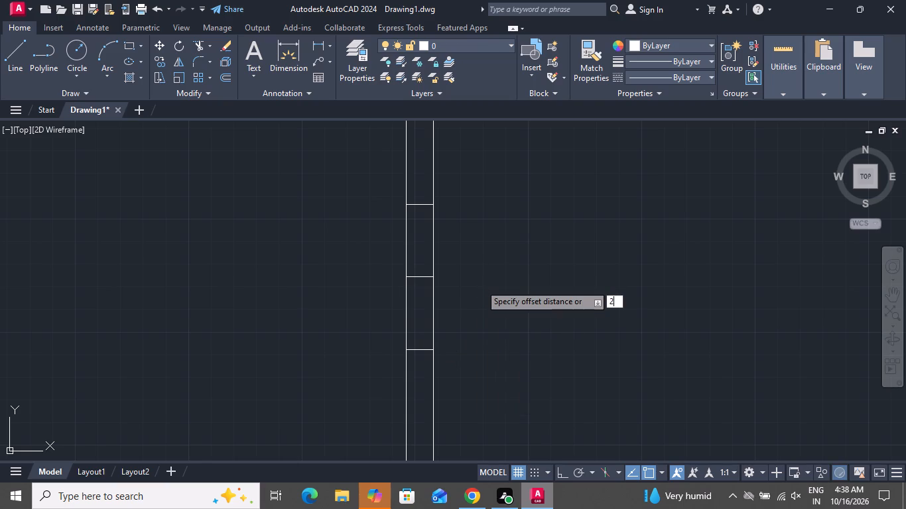
left_click(426, 205)
left_click(418, 170)
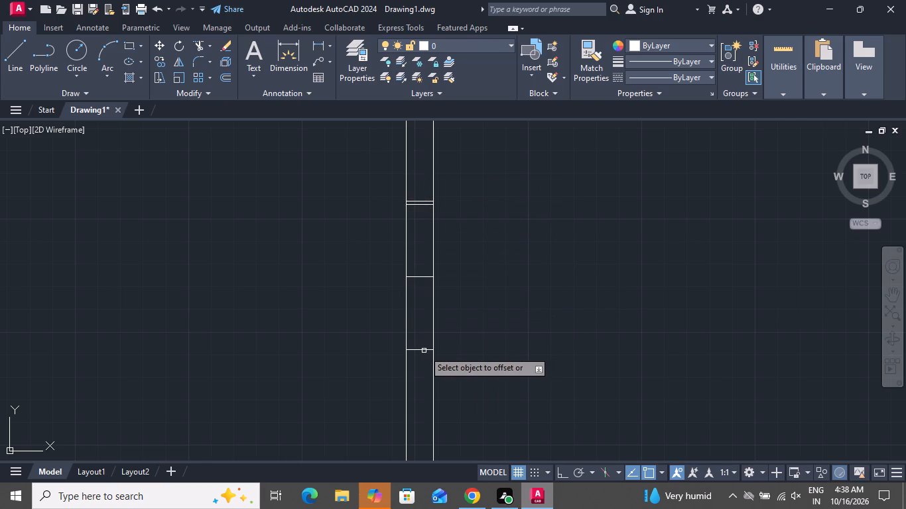
left_click(424, 351)
left_click(430, 390)
right_click(480, 318)
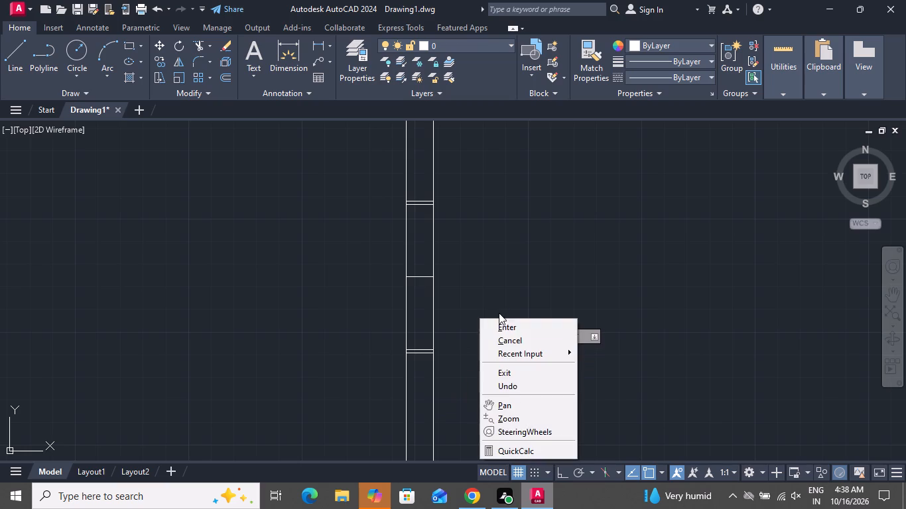
left_click(501, 334)
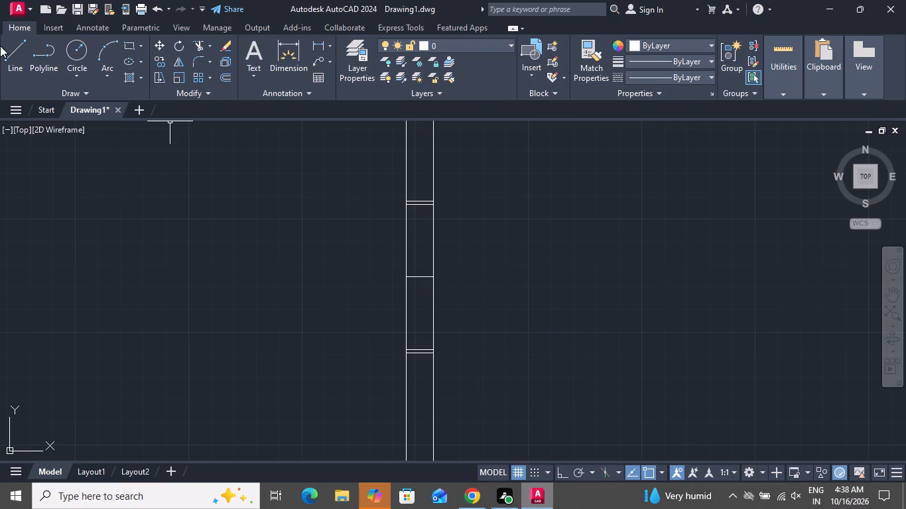
Draw a vertical line through the middle of the window opening, joining the midpoints of its two inner end lines.
left_click(8, 48)
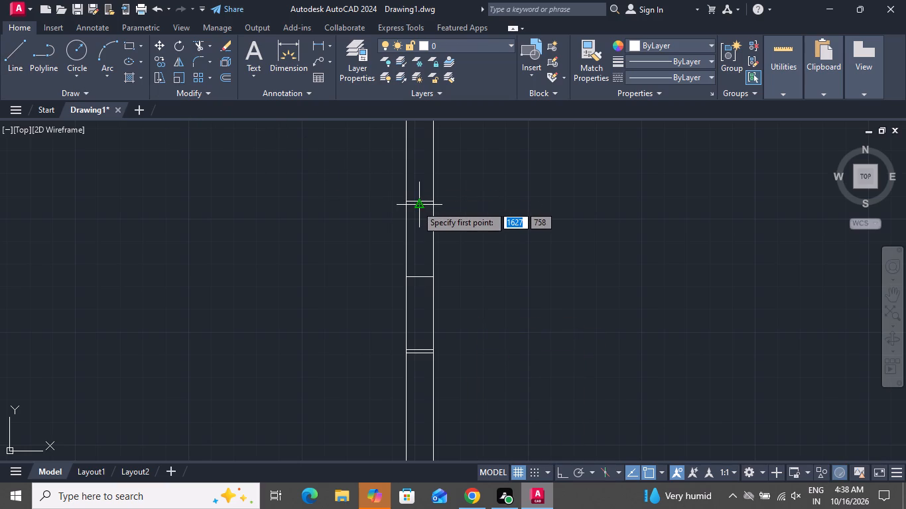
left_click(417, 205)
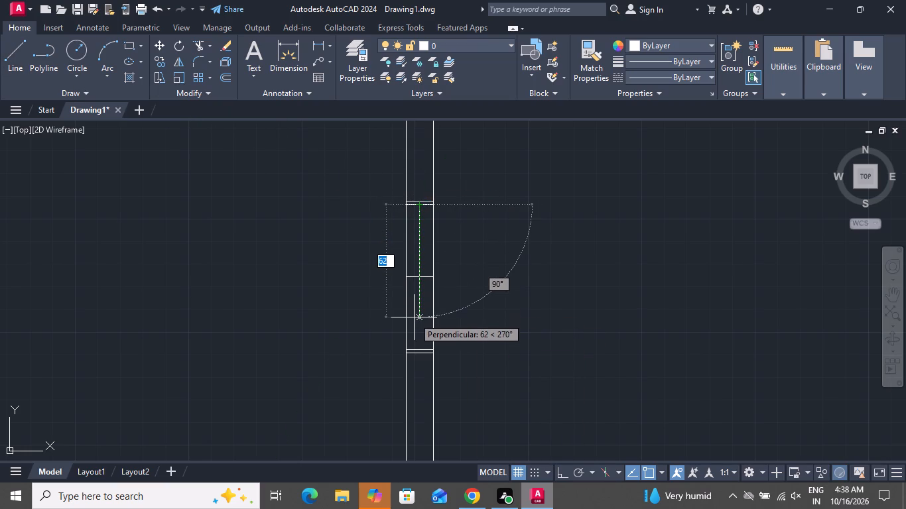
scroll(412, 319, "up", 3)
scroll(424, 321, "down", 3)
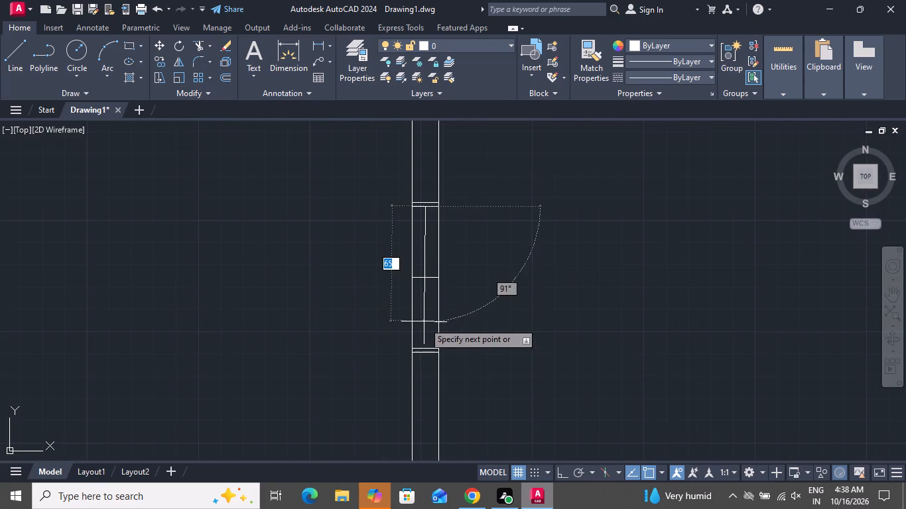
scroll(424, 353, "up", 4)
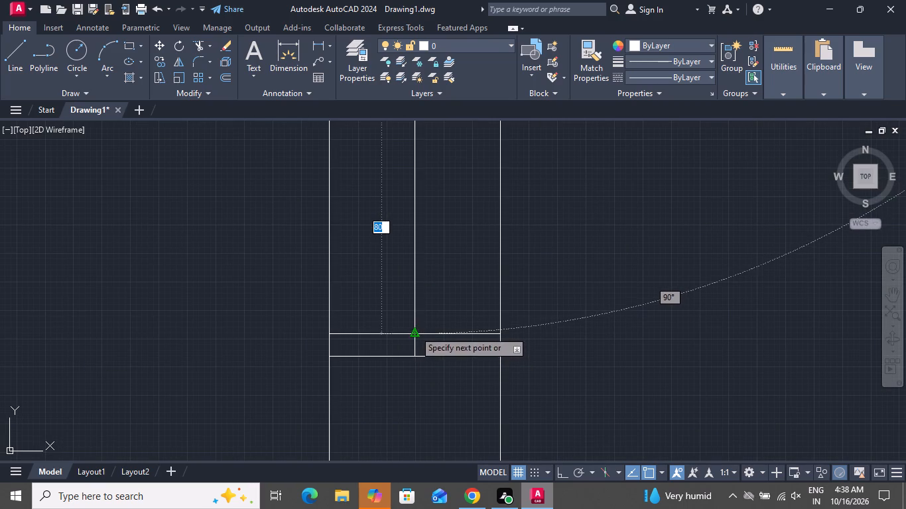
left_click(415, 331)
scroll(415, 331, "up", 1)
right_click(415, 331)
left_click(463, 352)
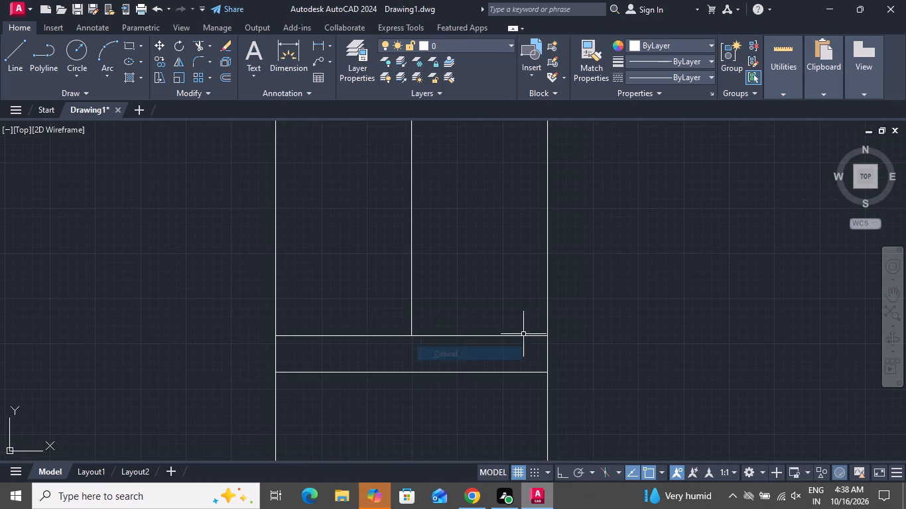
Offset the vertical middle line of the middle-left room's window by 1 to each side.
scroll(654, 368, "up", 1)
scroll(654, 368, "down", 1)
key("o")
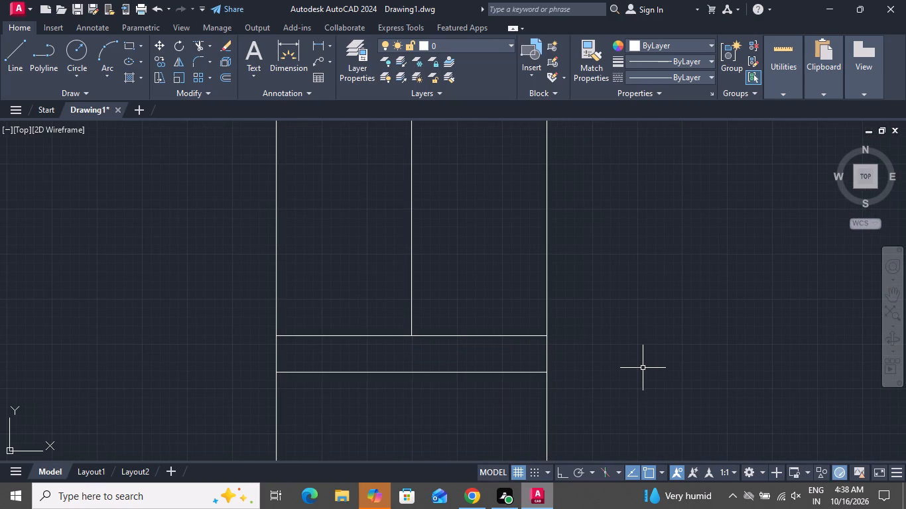
key("space")
type("1")
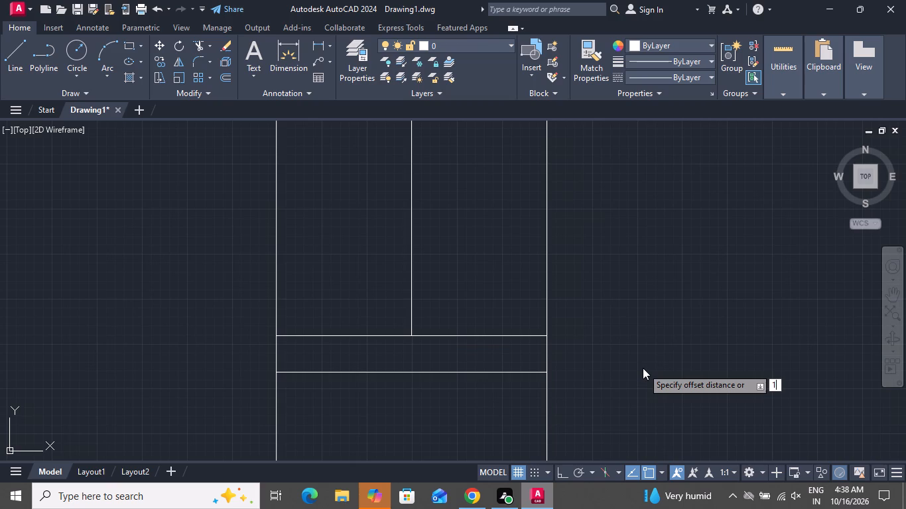
key("space")
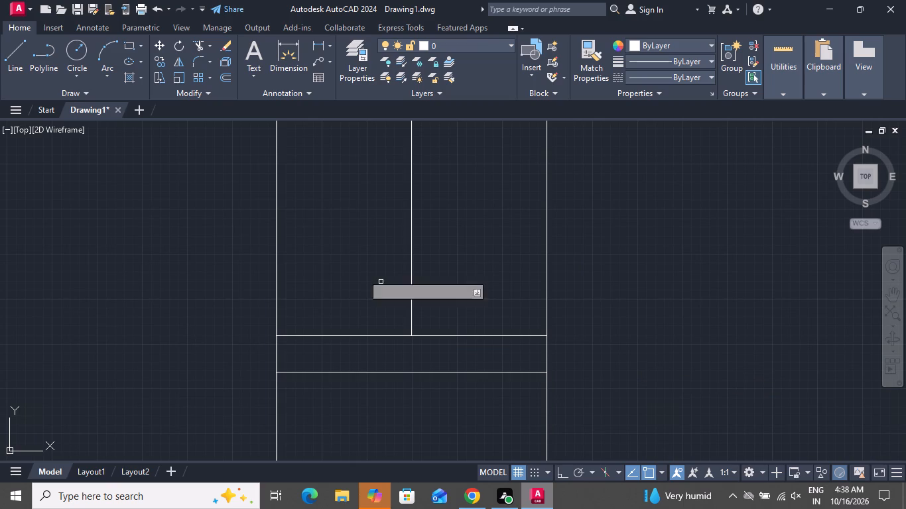
left_click(411, 248)
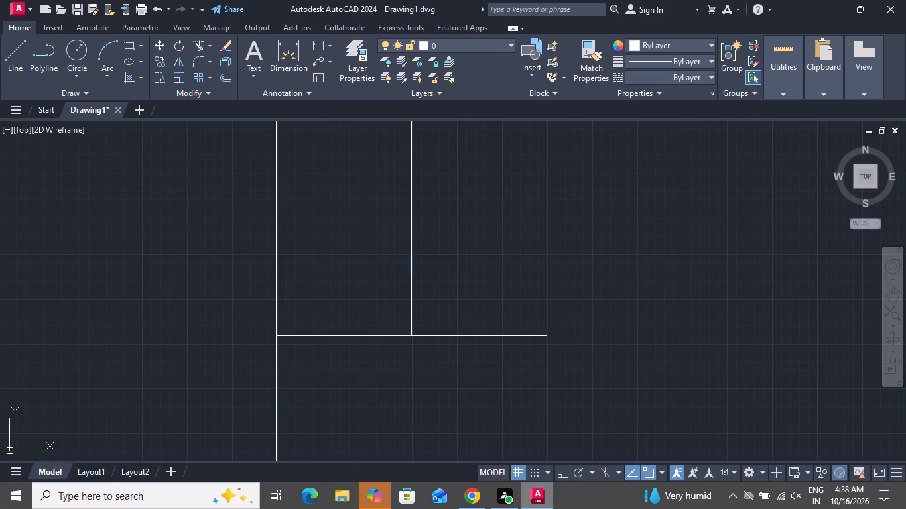
left_click(476, 250)
left_click(410, 260)
left_click(350, 263)
right_click(350, 263)
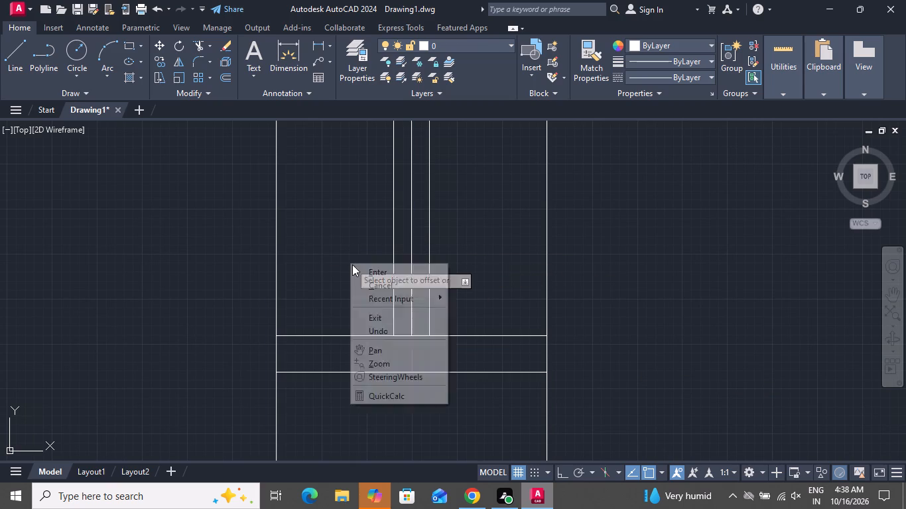
left_click(373, 288)
Delete the window's original vertical middle line and horizontal centre line, keeping the two offset vertical lines.
scroll(387, 297, "down", 4)
scroll(402, 185, "up", 3)
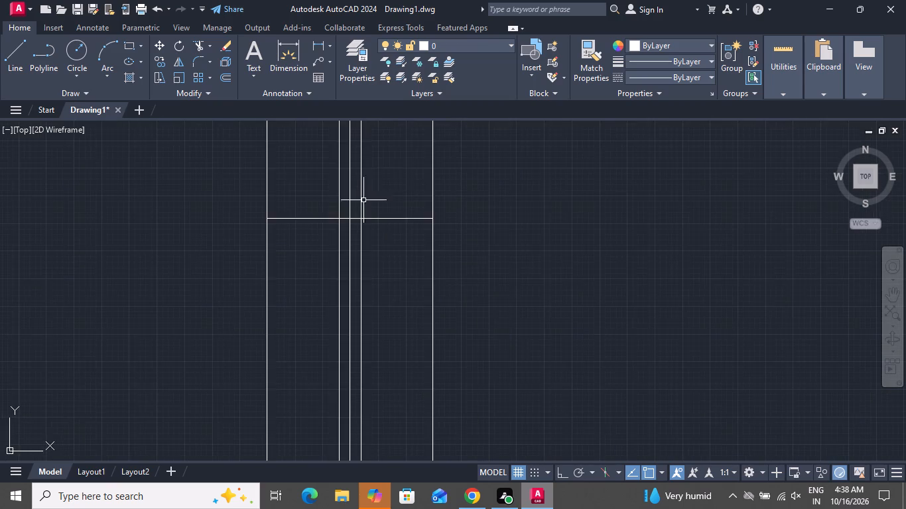
scroll(347, 211, "up", 4)
left_click_drag(387, 213, 386, 232)
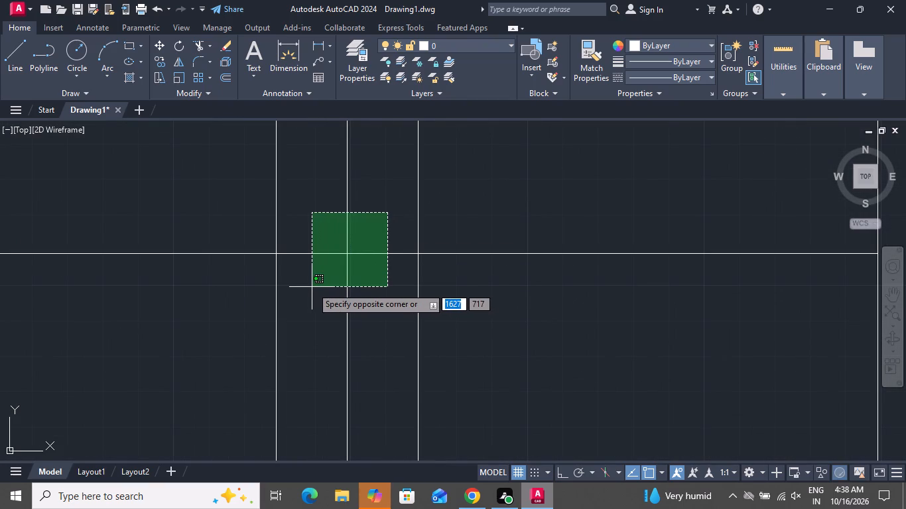
left_click(308, 288)
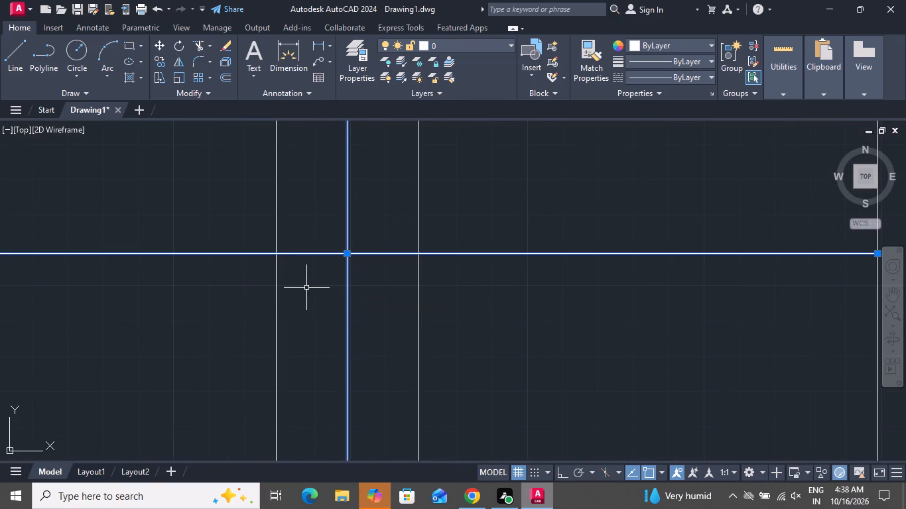
key("Delete")
Draw a short horizontal line across the upper-left room's outer left wall, starting from the inner wall line's midpoint.
scroll(312, 310, "down", 4)
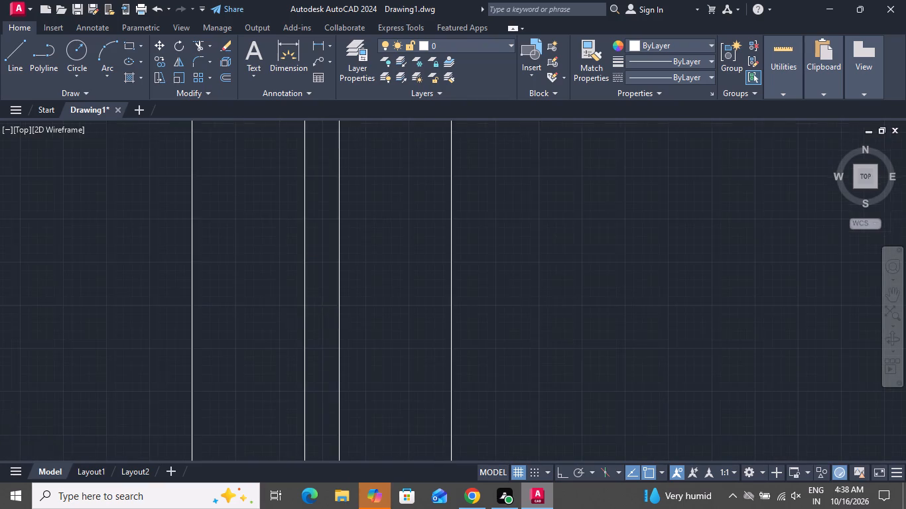
scroll(322, 325, "down", 5)
scroll(342, 341, "up", 1)
scroll(342, 341, "down", 4)
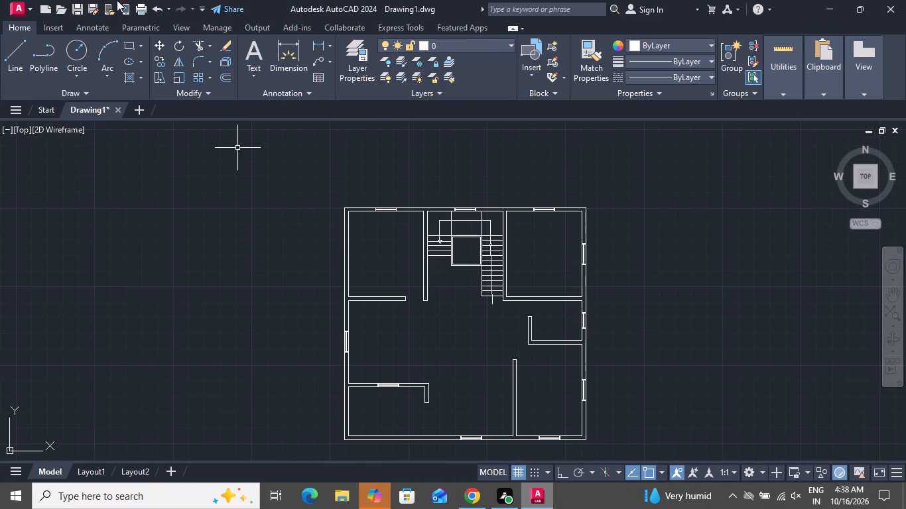
left_click(17, 43)
scroll(334, 253, "up", 3)
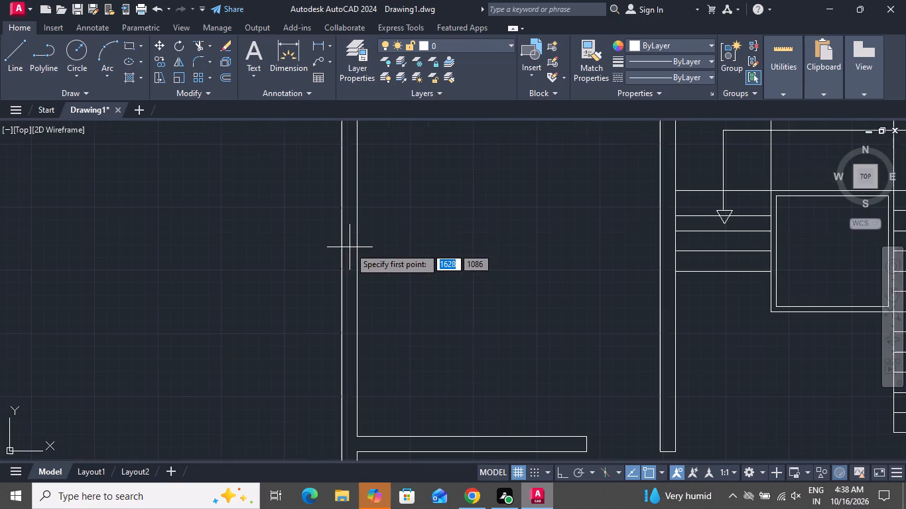
left_click(357, 264)
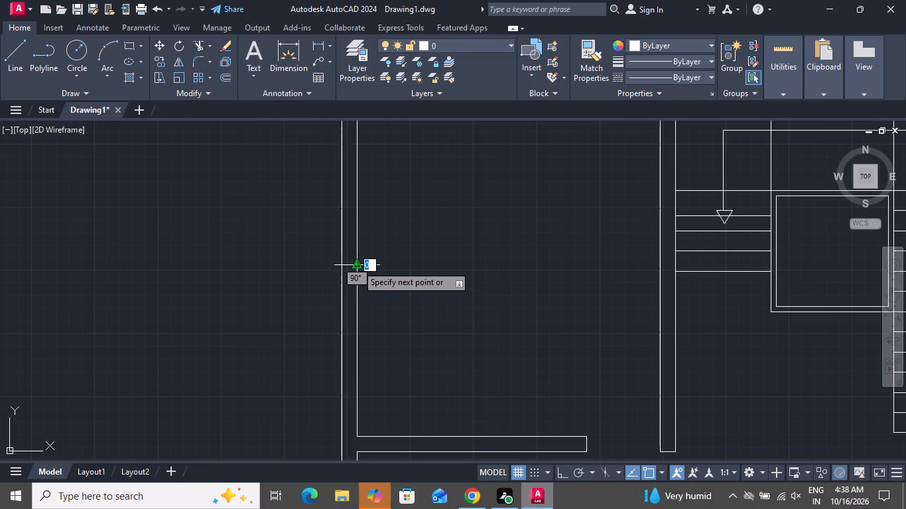
left_click(345, 267)
right_click(349, 268)
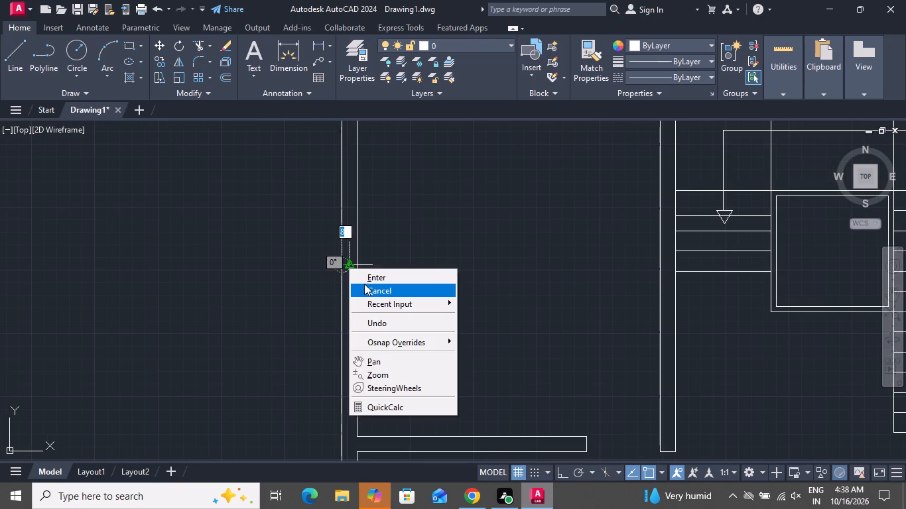
left_click(364, 285)
Offset the short horizontal line in the upper-left room's left wall by 40, both upward and downward.
type("O")
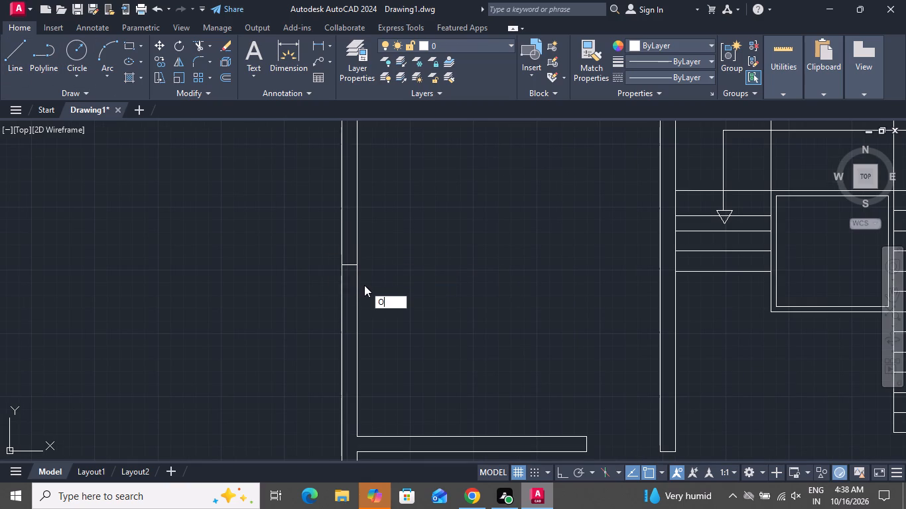
key("space")
key("4")
key("0")
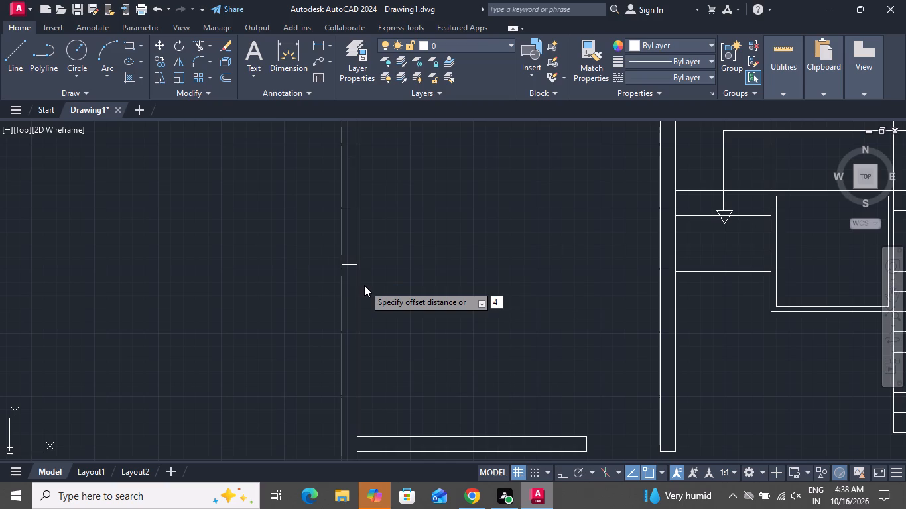
key("space")
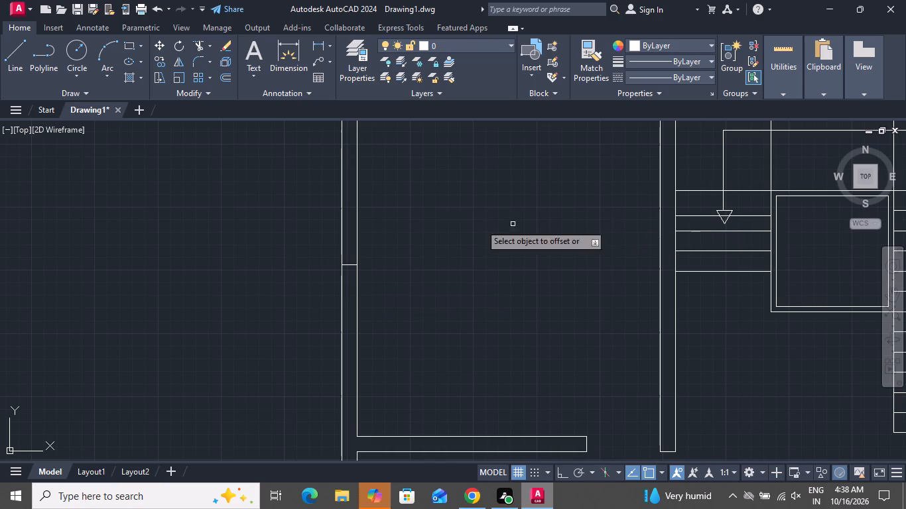
left_click(350, 266)
left_click(350, 192)
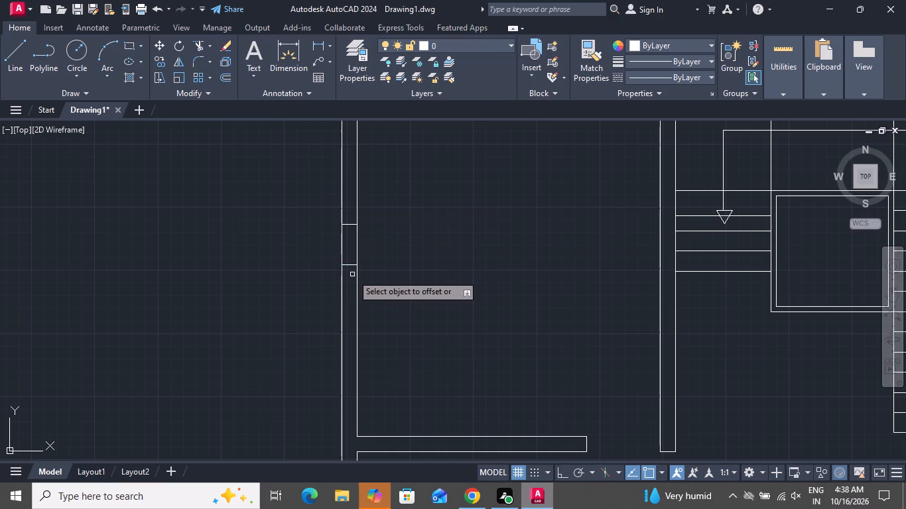
left_click(353, 266)
left_click(356, 314)
right_click(392, 256)
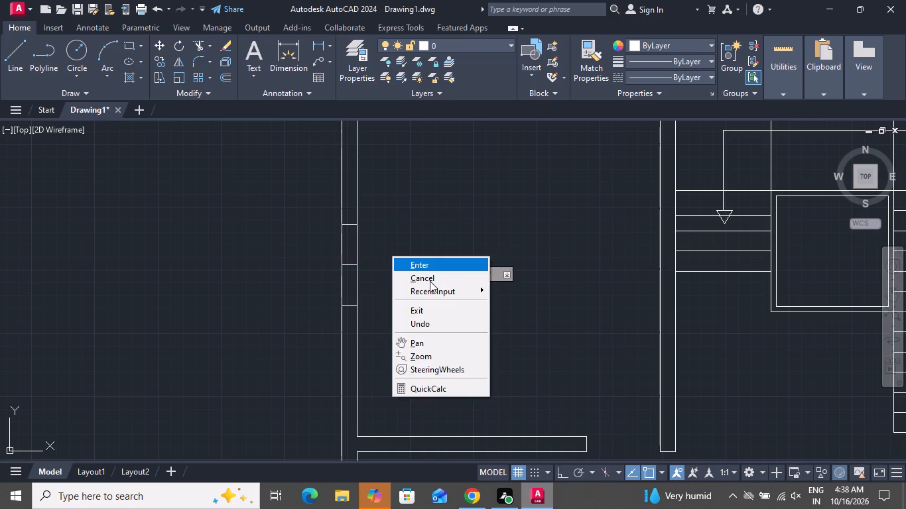
Offset the upper and lower end lines of the upper-left room's left-wall window outward by 2.
left_click(430, 281)
type("O")
key("space")
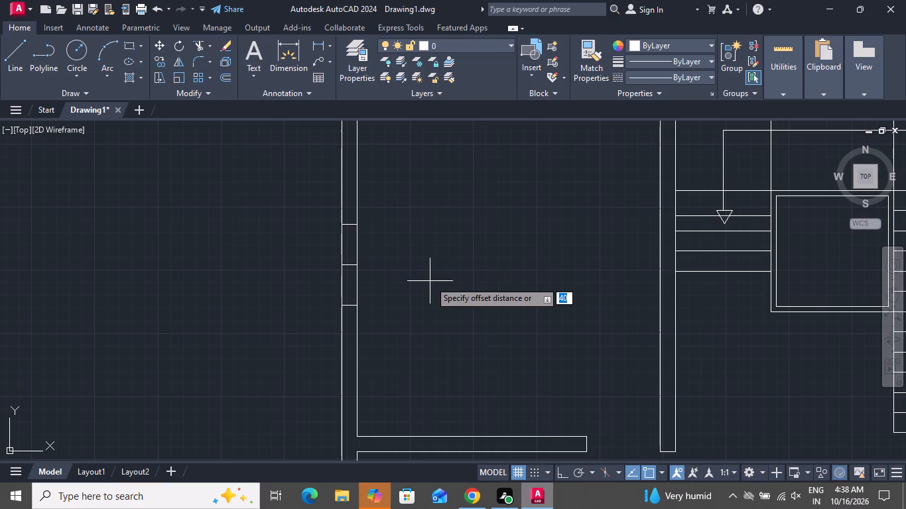
type("2")
key("space")
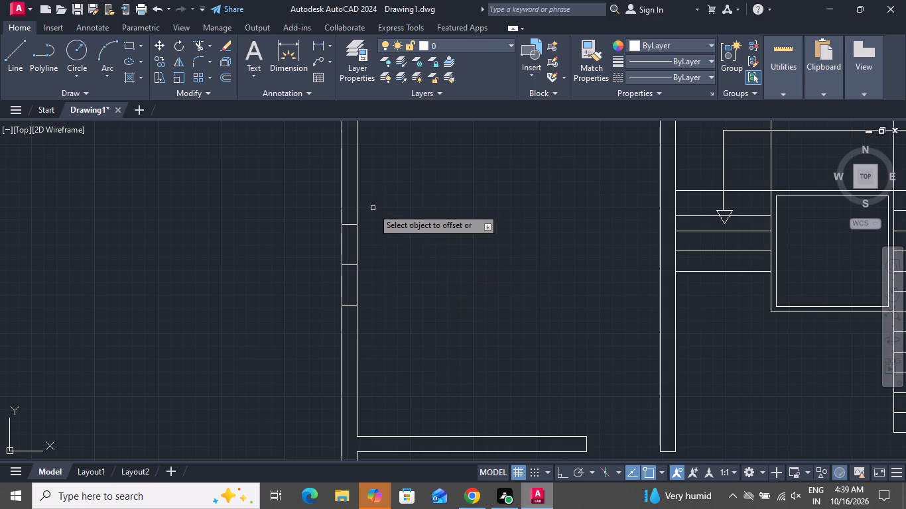
left_click(350, 225)
left_click(348, 192)
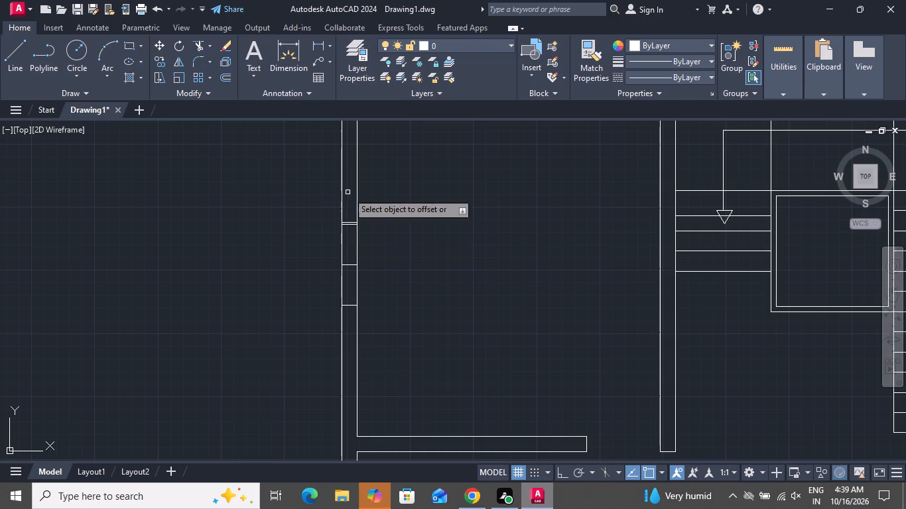
left_click_drag(346, 304, 348, 310)
left_click(358, 339)
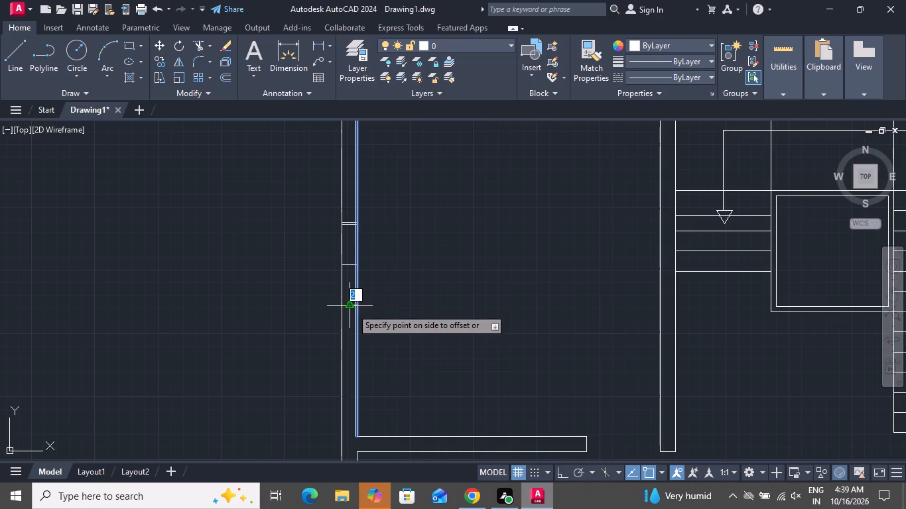
key("ctrl+z")
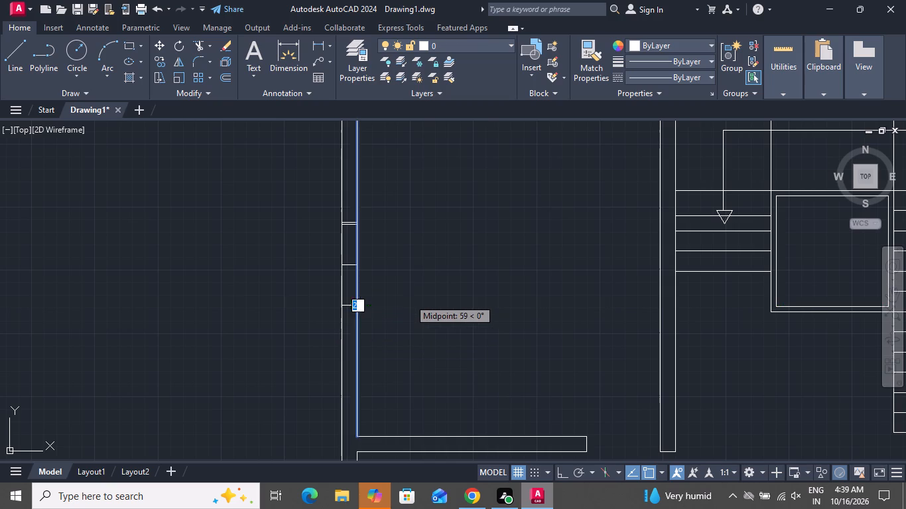
left_click(352, 306)
left_click(355, 338)
right_click(403, 262)
left_click(446, 286)
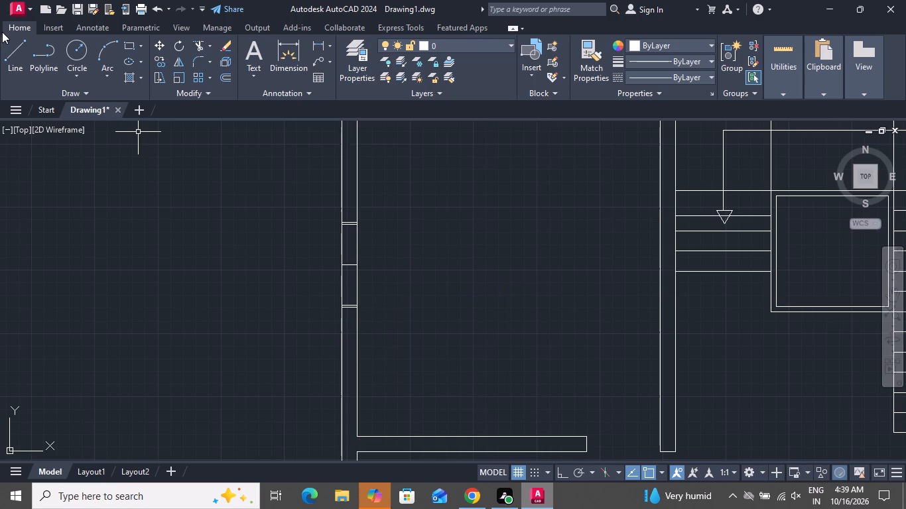
Draw a vertical line down the middle of the left-wall window, joining the midpoints of its two inner end lines.
left_click(12, 49)
scroll(348, 218, "up", 1)
scroll(344, 220, "down", 1)
scroll(344, 220, "up", 1)
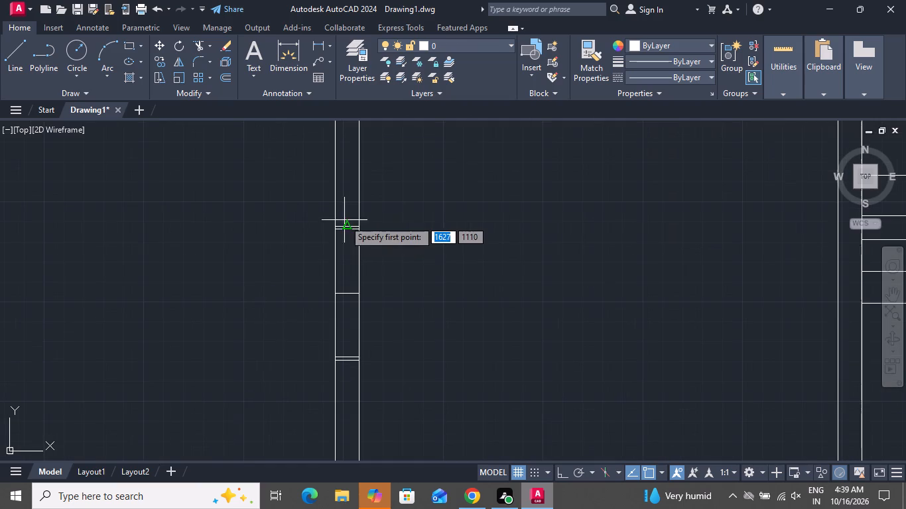
scroll(346, 233, "up", 3)
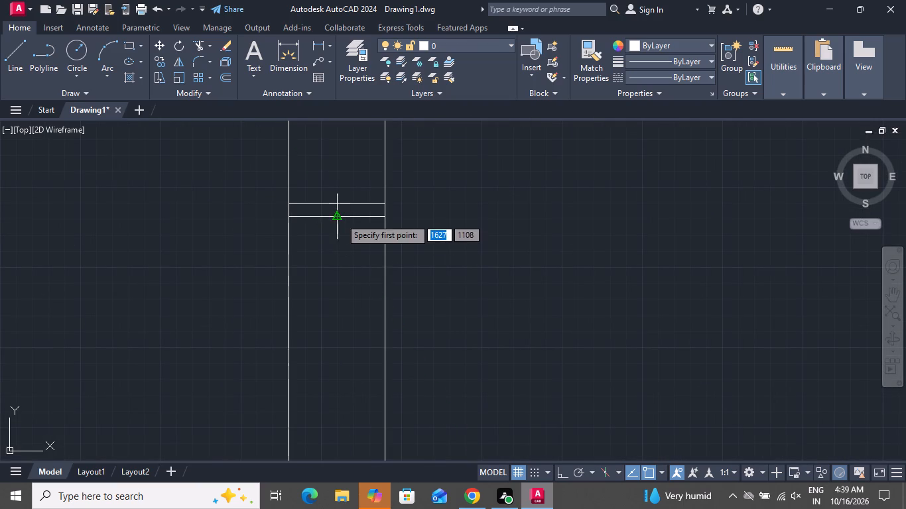
left_click(340, 218)
scroll(327, 310, "down", 4)
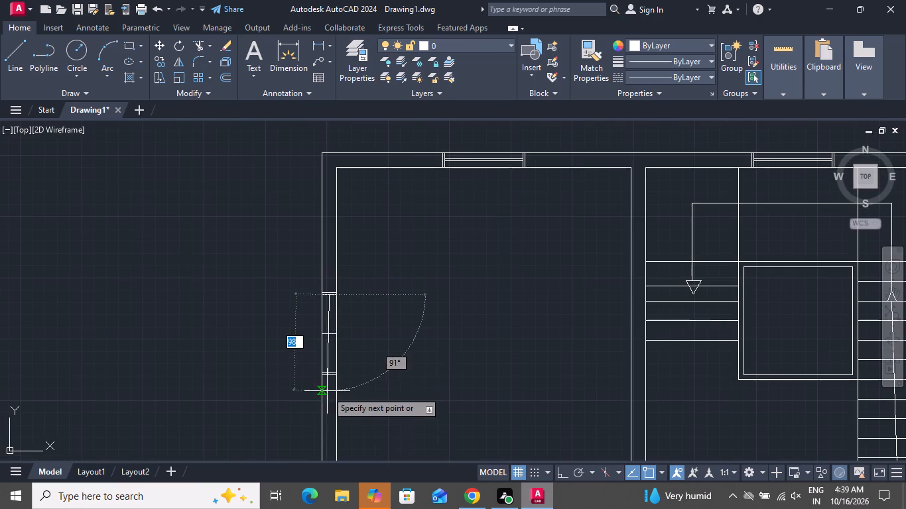
scroll(327, 391, "up", 4)
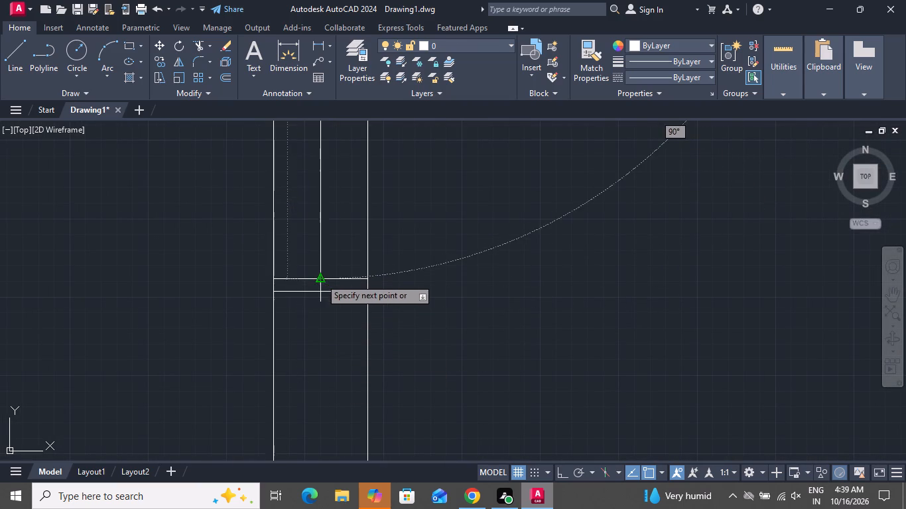
left_click(320, 278)
right_click(320, 278)
left_click(350, 307)
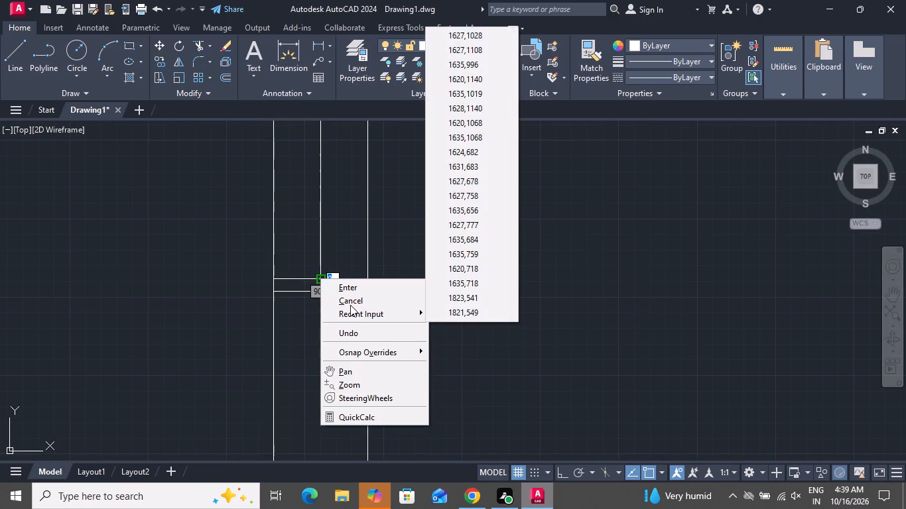
left_click(350, 305)
Offset the vertical middle line of the upper-left room's left-wall window by 1 to each side.
scroll(401, 386, "down", 2)
type("O")
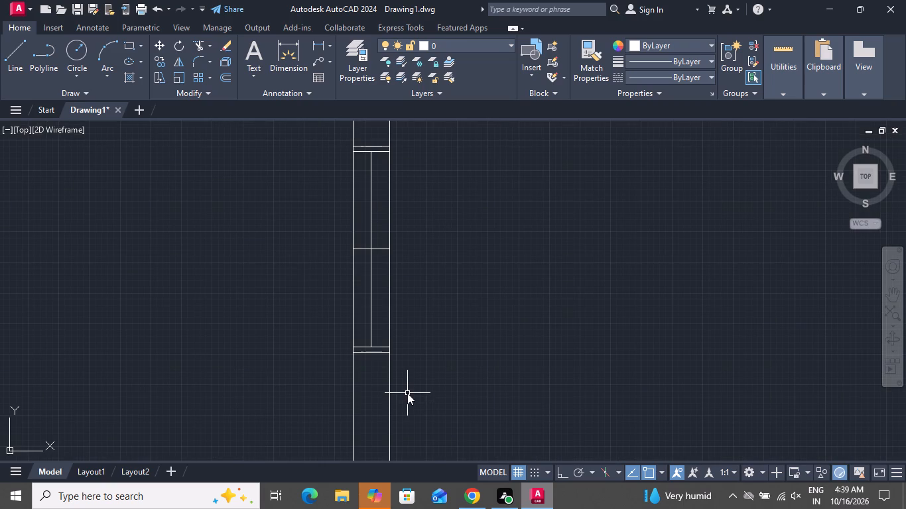
key("space")
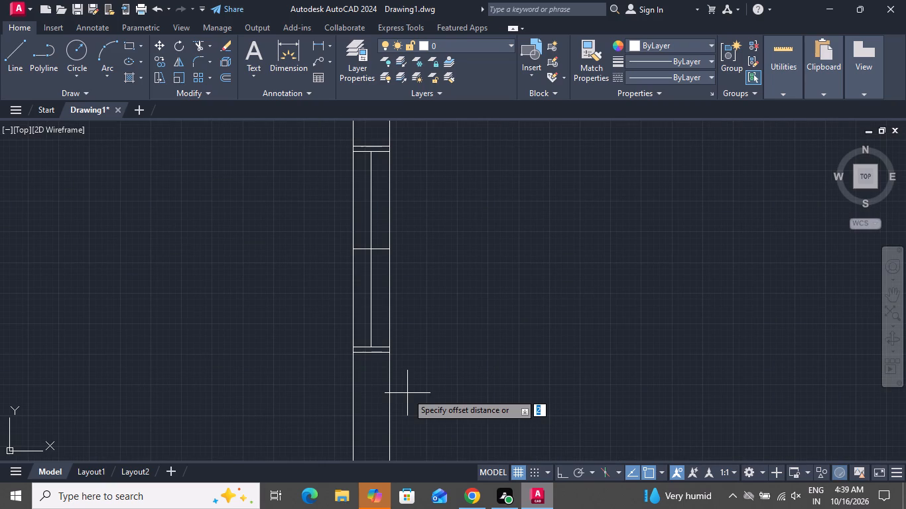
key("1")
key("space")
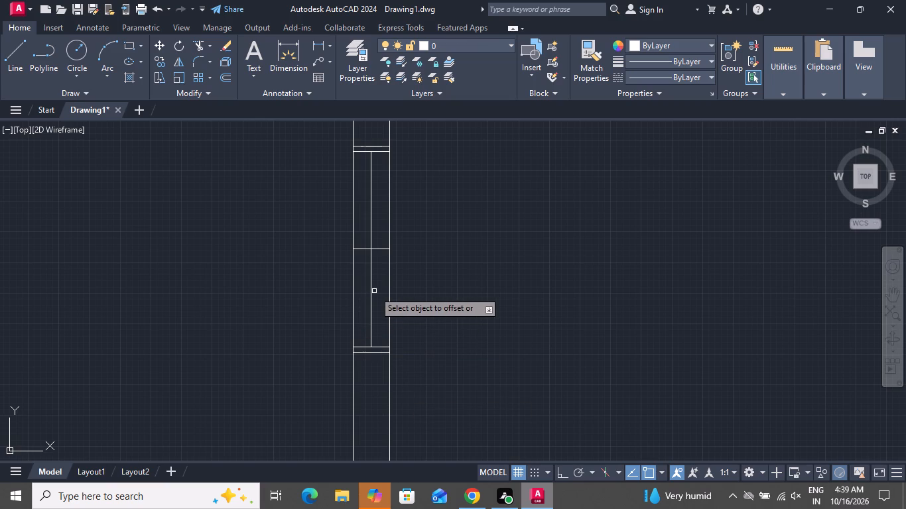
left_click_drag(370, 295, 377, 295)
left_click(390, 294)
scroll(365, 298, "up", 1)
scroll(365, 298, "down", 1)
scroll(365, 298, "up", 1)
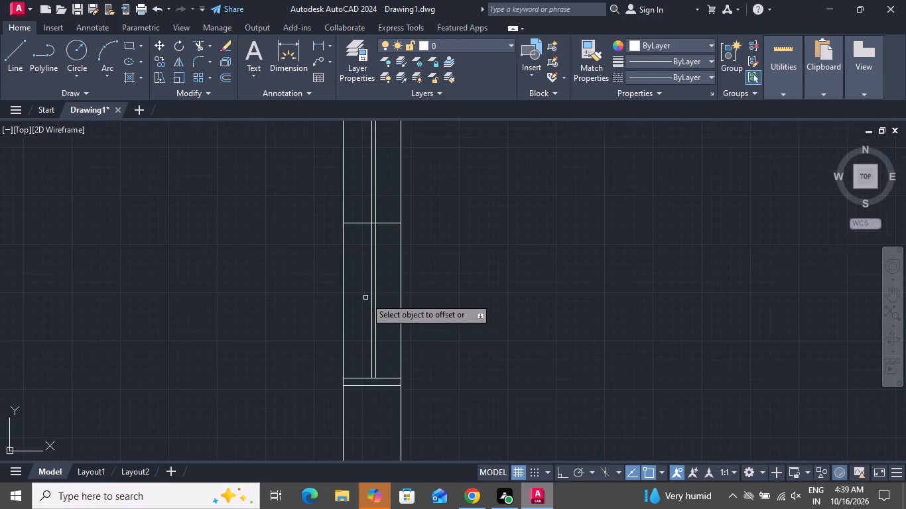
scroll(368, 298, "up", 3)
left_click(371, 296)
left_click(340, 303)
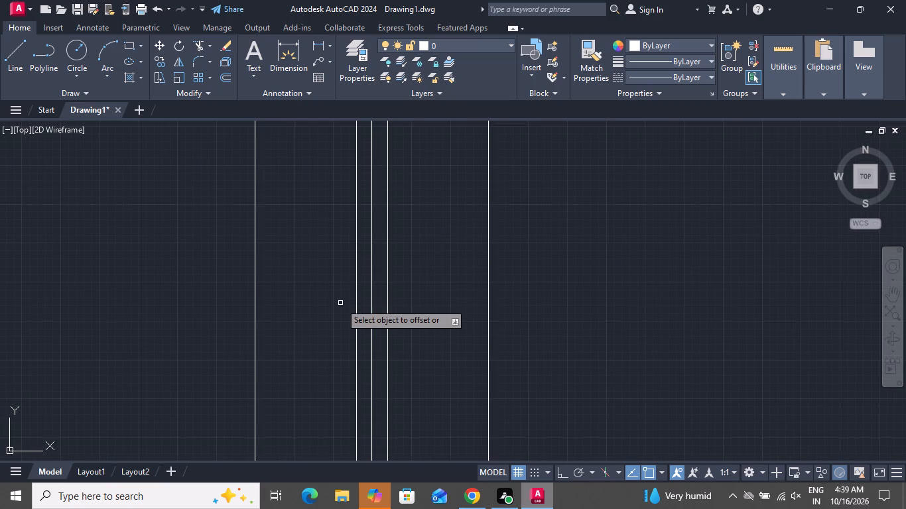
right_click(340, 303)
left_click(347, 319)
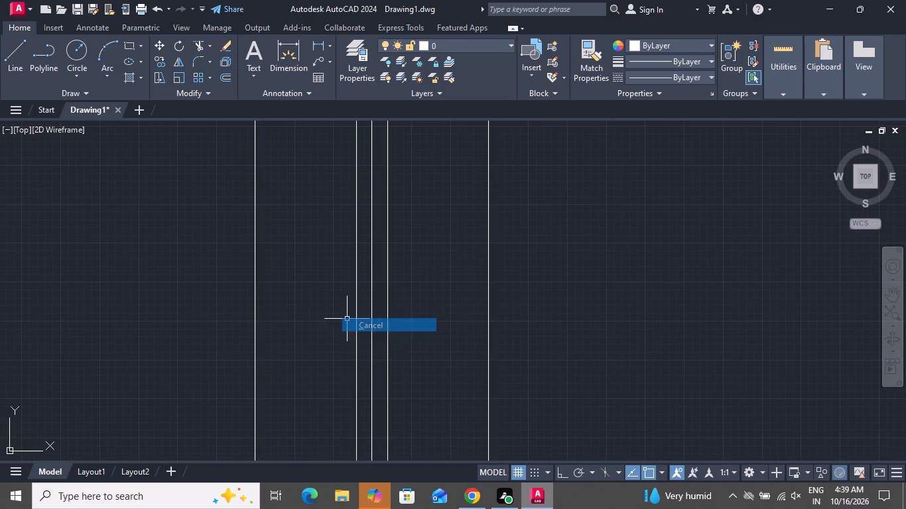
Delete the window's original vertical middle line and horizontal centre line, keeping the two offset vertical lines.
scroll(377, 370, "down", 3)
scroll(377, 249, "up", 4)
scroll(355, 370, "down", 1)
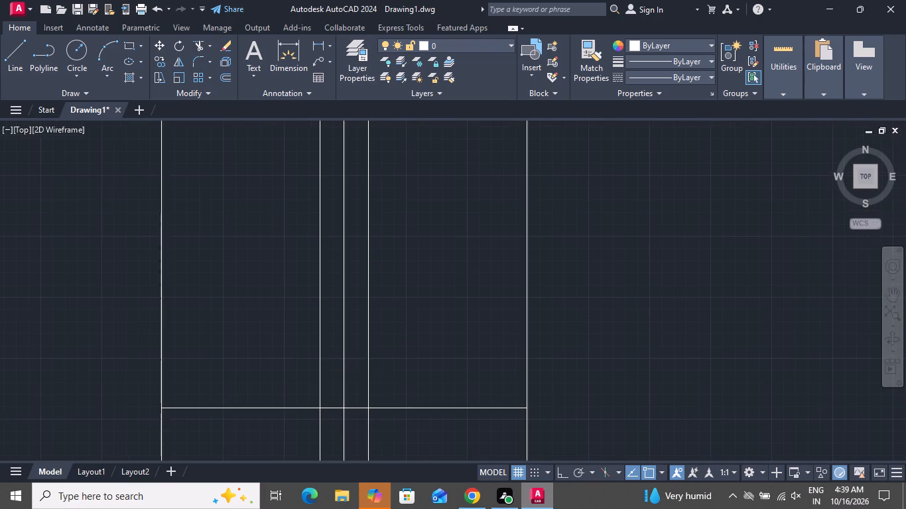
scroll(353, 325, "up", 1)
scroll(346, 450, "down", 1)
scroll(346, 450, "up", 2)
scroll(344, 393, "down", 2)
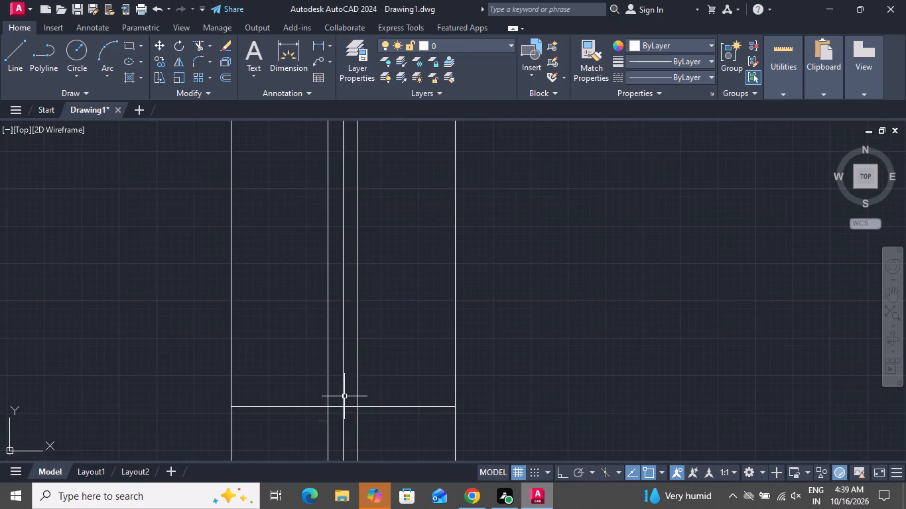
scroll(340, 435, "up", 2)
scroll(340, 435, "down", 1)
left_click(356, 372)
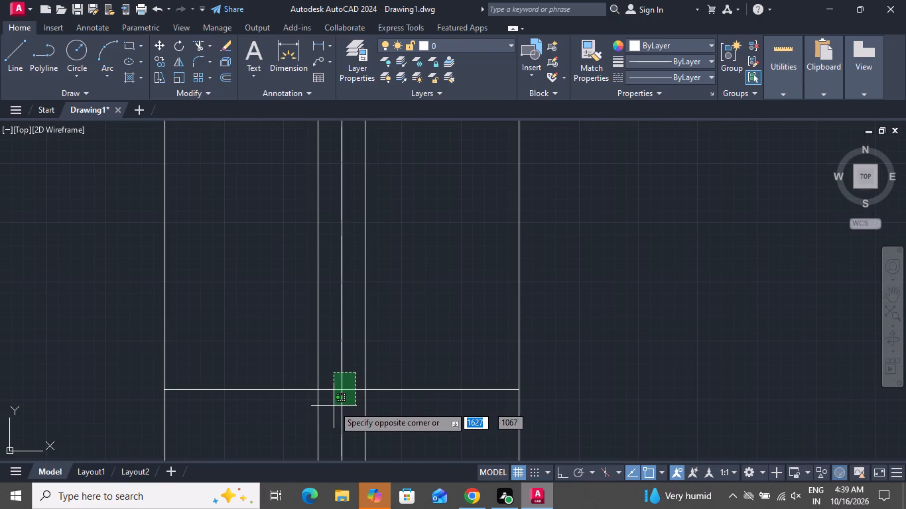
left_click(334, 406)
key("Delete")
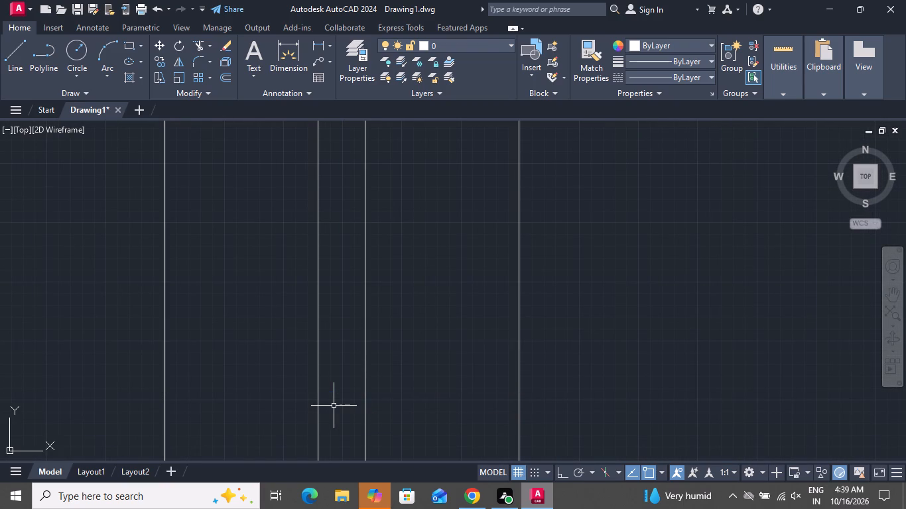
With Ortho on, draw a stepped line inside the upper-left room from the top wall: down, about 152 left, 254 down, right, down to the bottom wall.
scroll(334, 406, "down", 2)
scroll(334, 406, "up", 1)
scroll(334, 406, "down", 5)
scroll(323, 359, "up", 1)
scroll(323, 359, "down", 4)
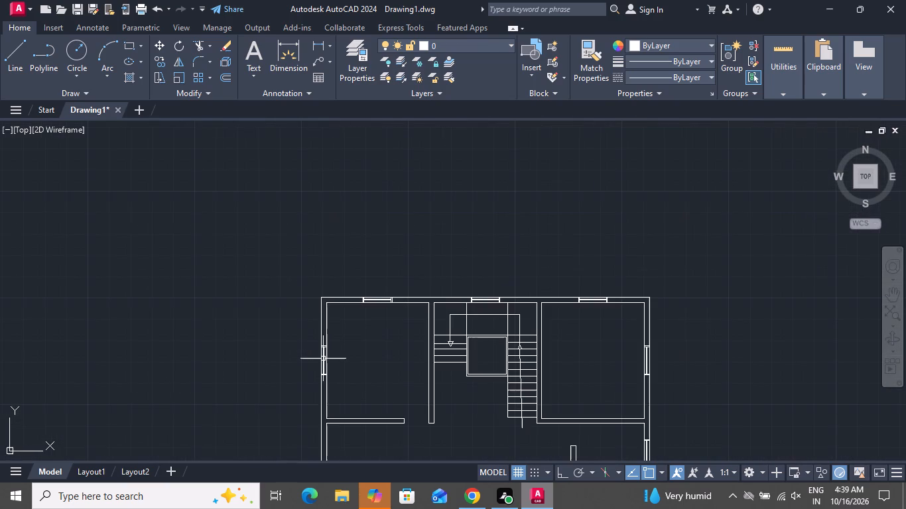
scroll(326, 321, "down", 3)
scroll(348, 371, "up", 2)
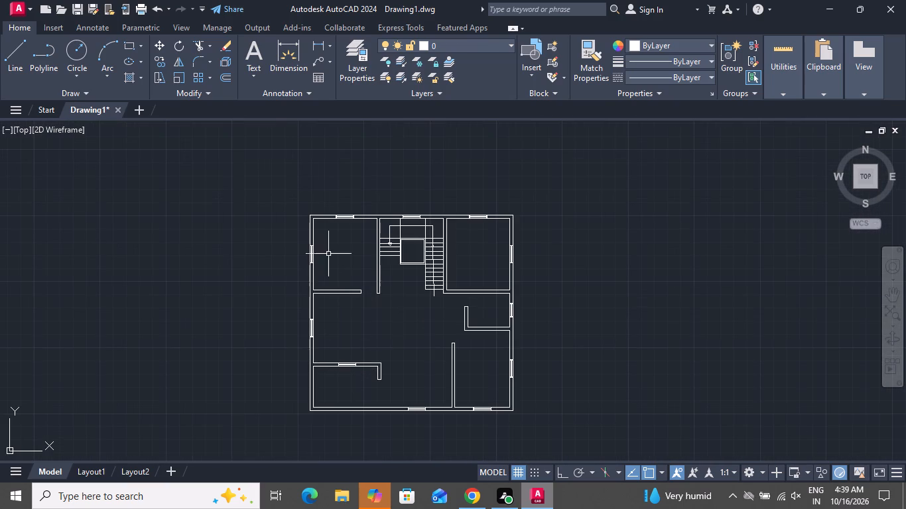
left_click(14, 45)
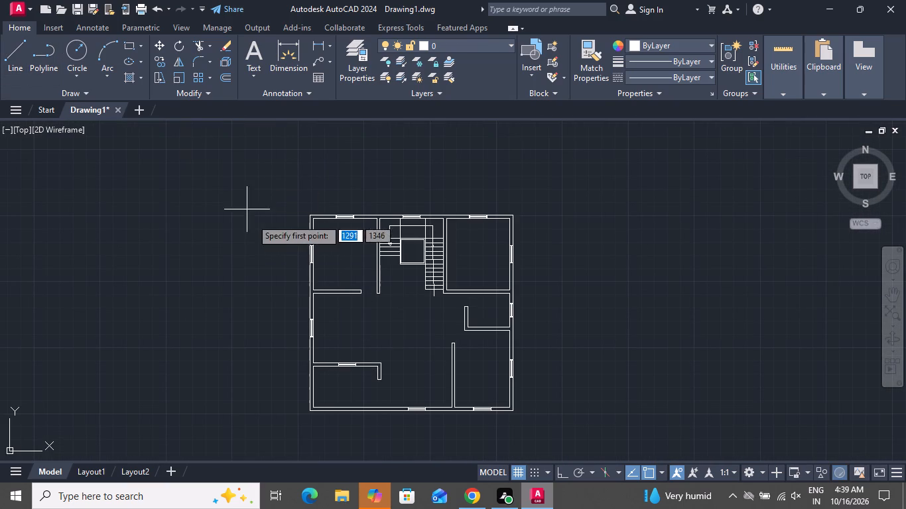
scroll(302, 235, "up", 3)
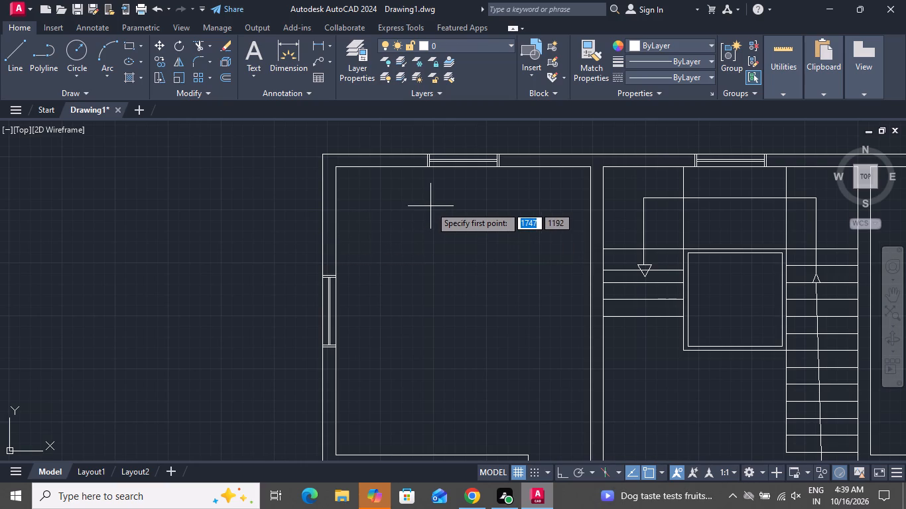
scroll(506, 174, "up", 1)
left_click(512, 162)
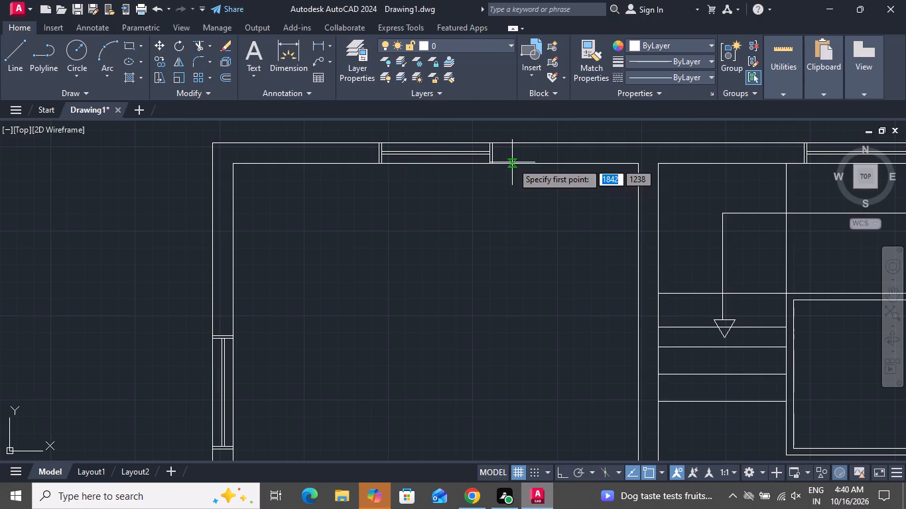
left_click(562, 468)
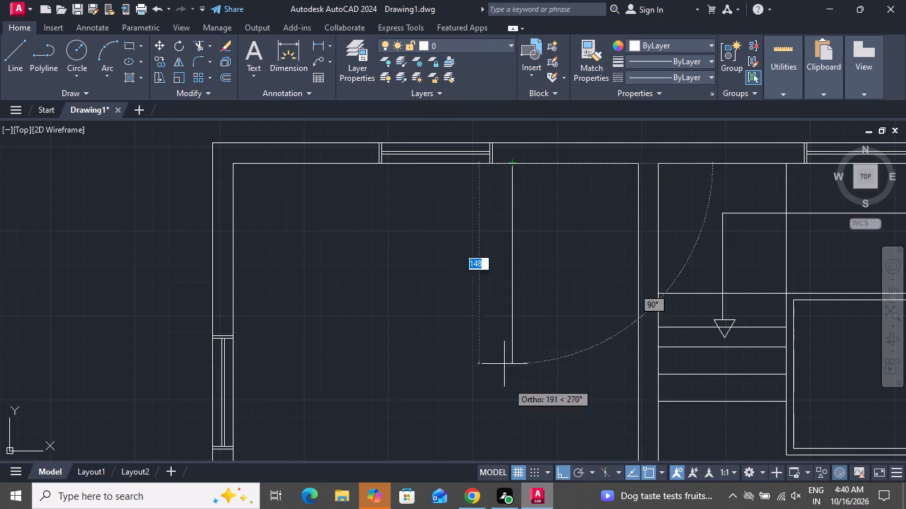
left_click(483, 221)
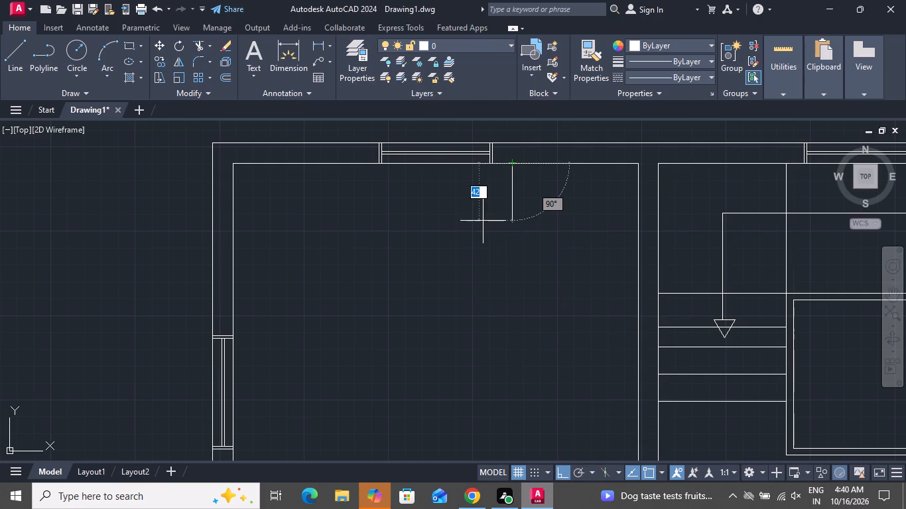
left_click(306, 221)
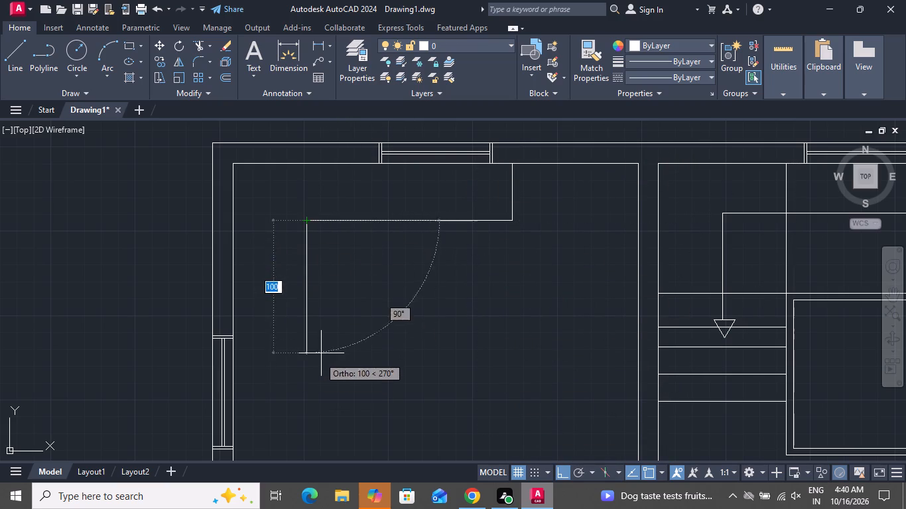
scroll(323, 336, "down", 3)
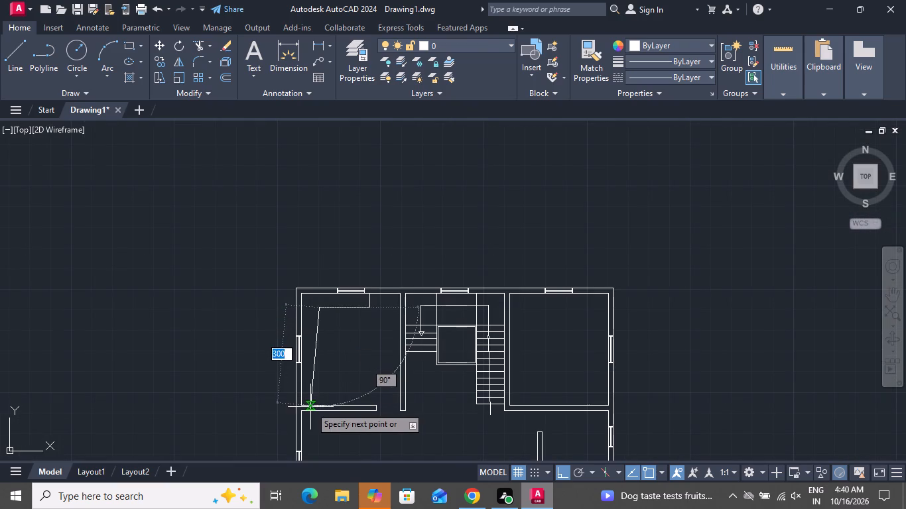
scroll(310, 407, "up", 4)
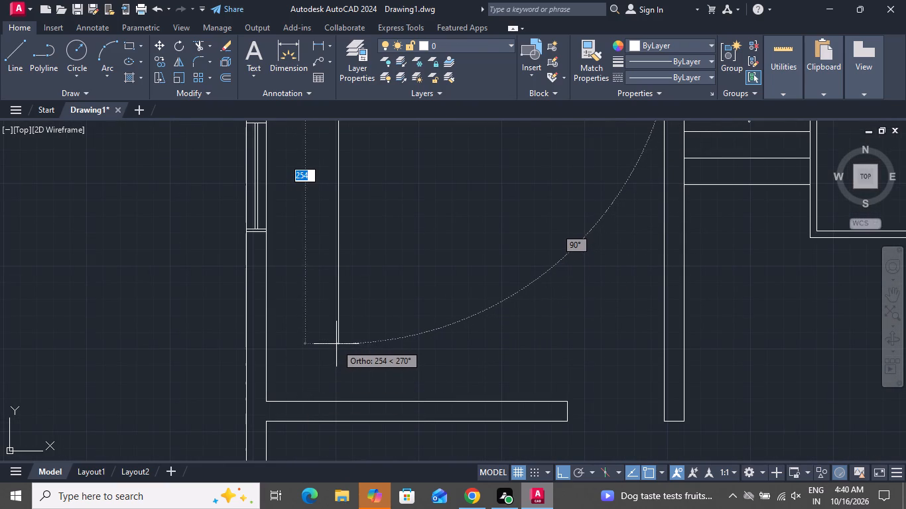
left_click(337, 343)
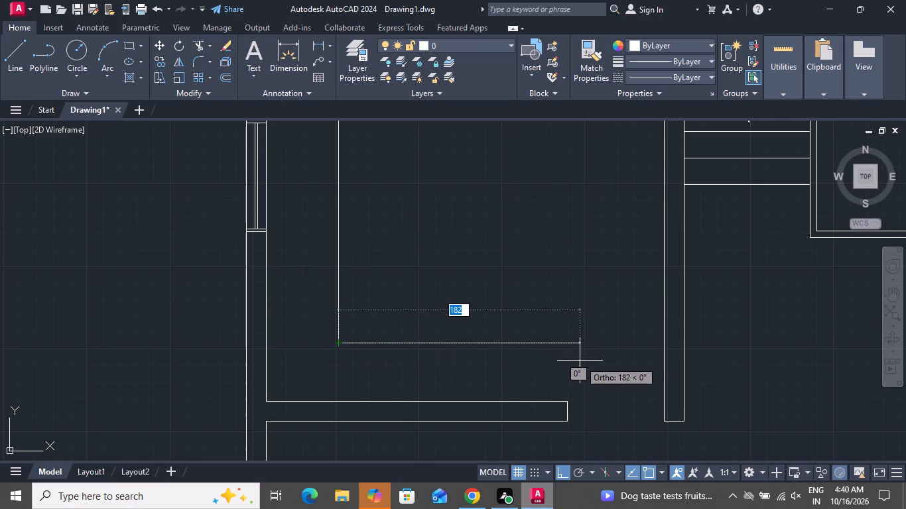
scroll(580, 361, "up", 1)
left_click(539, 351)
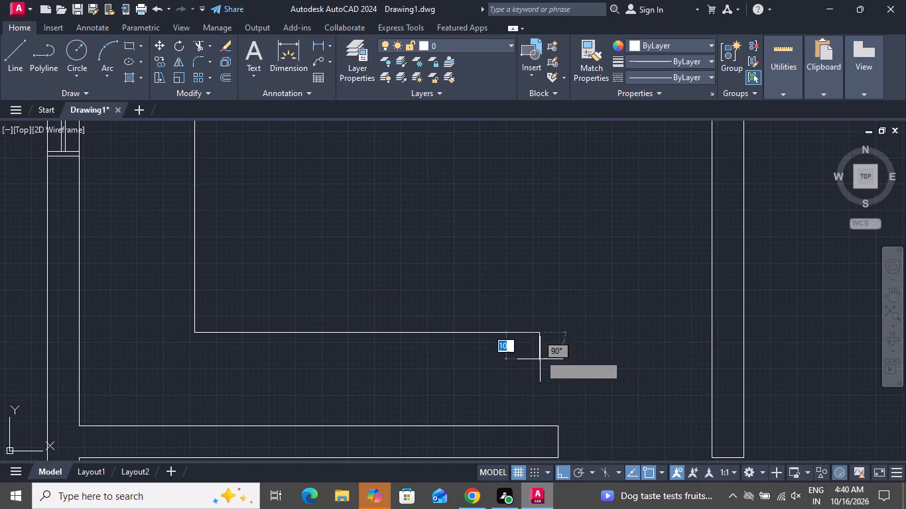
left_click(539, 425)
right_click(538, 425)
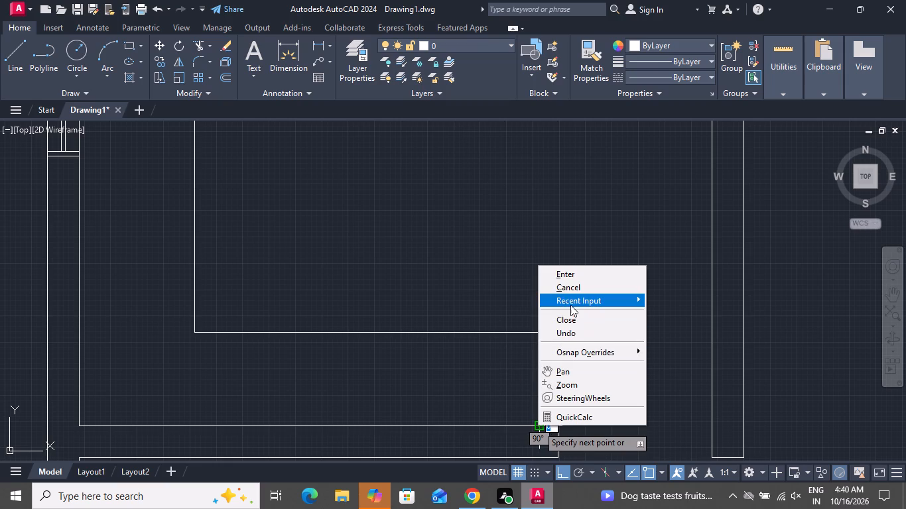
With Ortho off, move the upper-left room's top-wall window about 18 to the left along the wall.
left_click(570, 290)
scroll(544, 339, "down", 3)
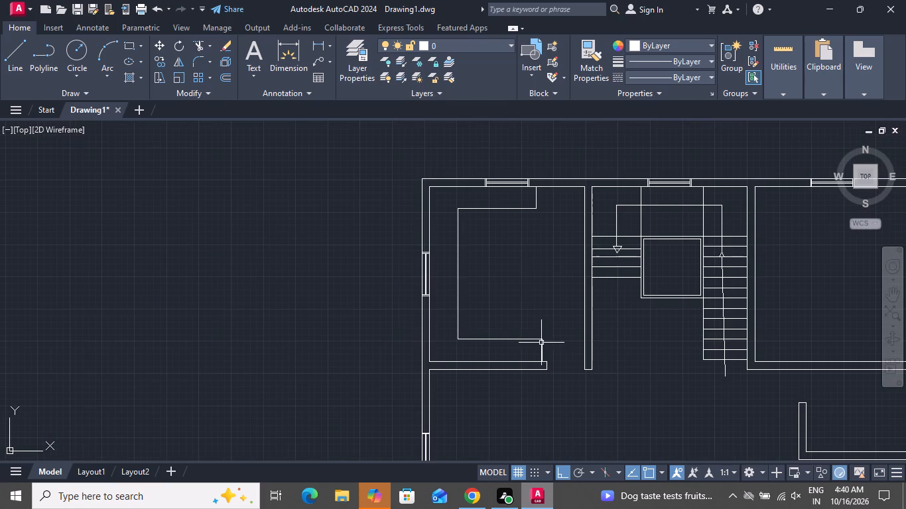
scroll(542, 136, "up", 2)
scroll(489, 248, "up", 2)
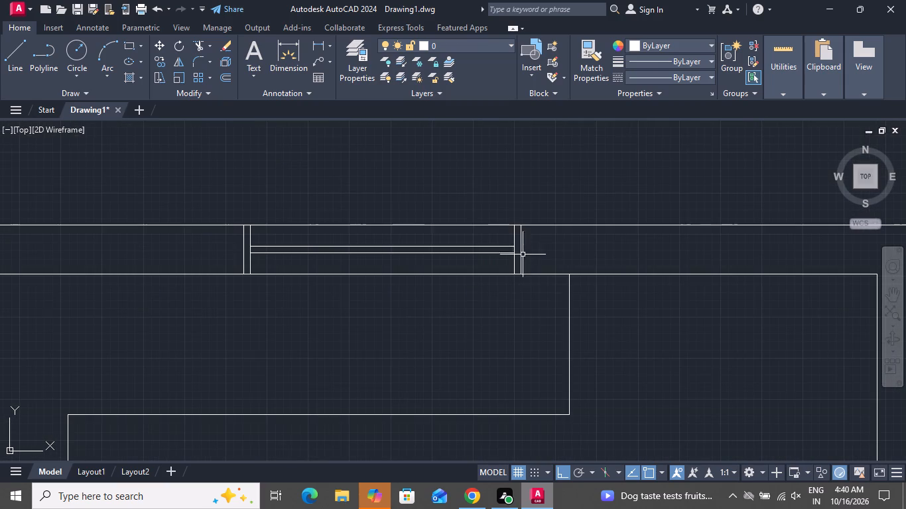
left_click(526, 231)
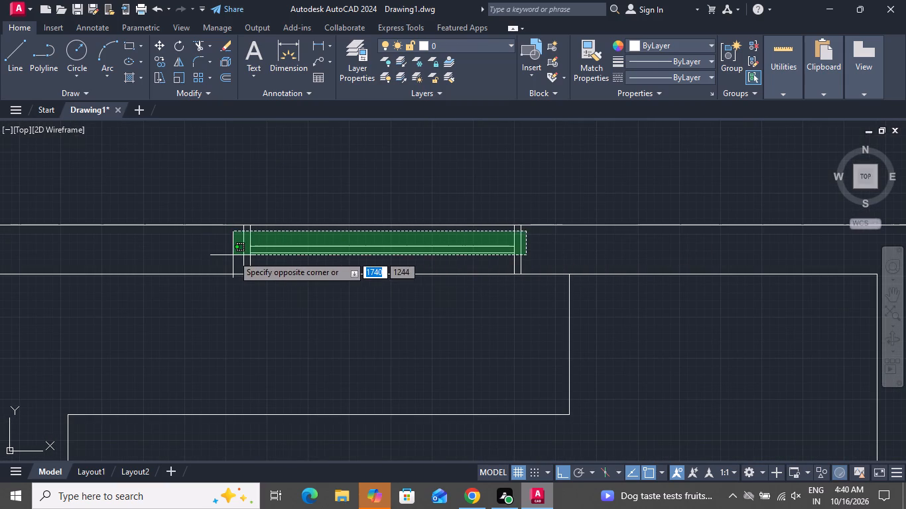
left_click(231, 257)
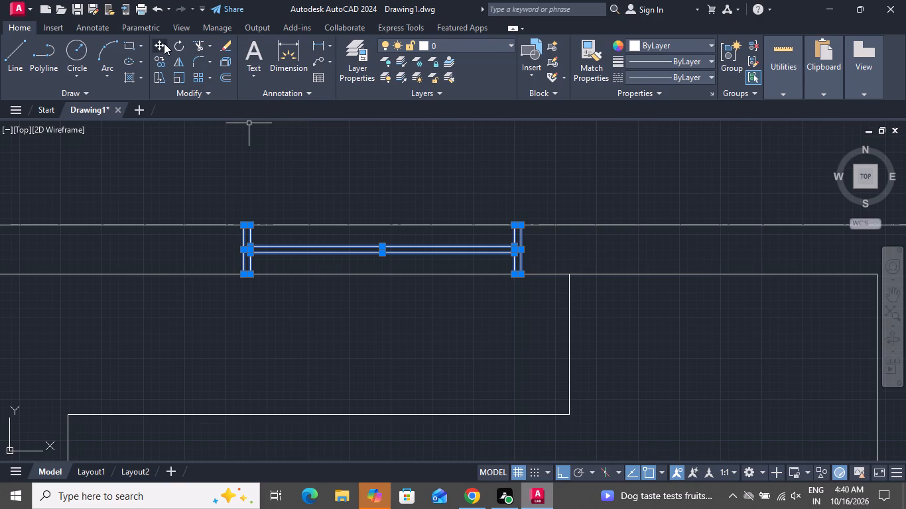
left_click(164, 43)
left_click_drag(239, 225, 236, 231)
scroll(207, 265, "down", 3)
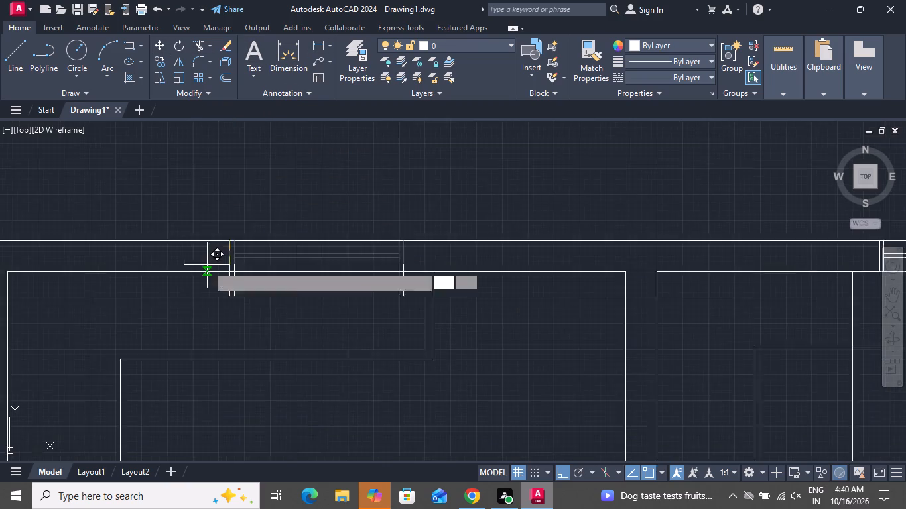
left_click(558, 473)
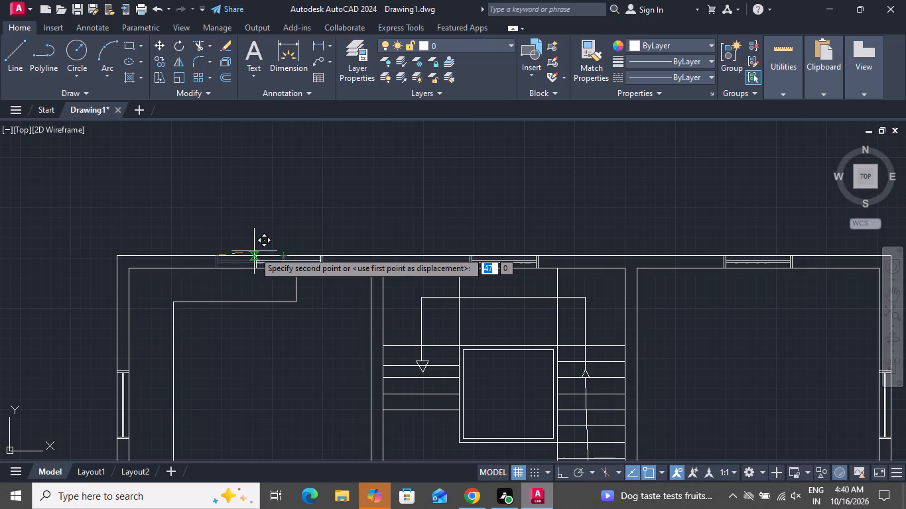
scroll(254, 251, "up", 4)
scroll(254, 251, "down", 3)
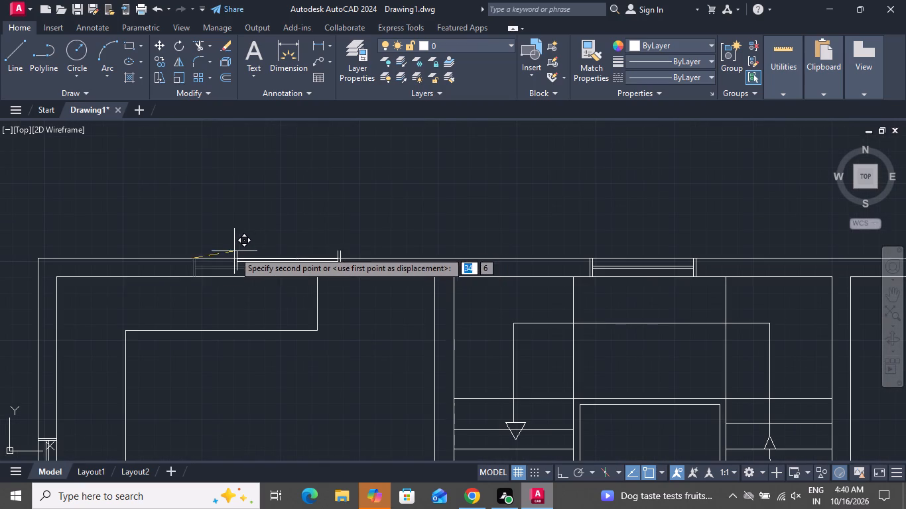
scroll(170, 260, "up", 2)
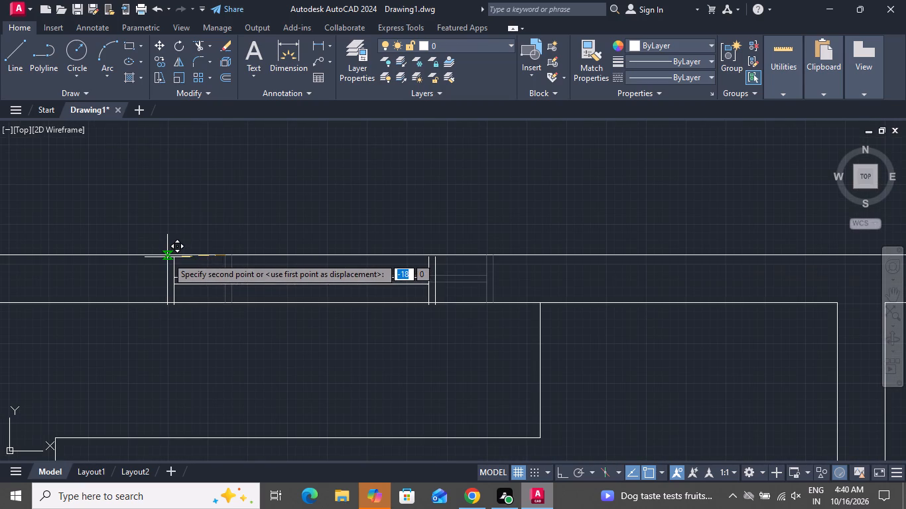
left_click(167, 254)
scroll(243, 218, "down", 2)
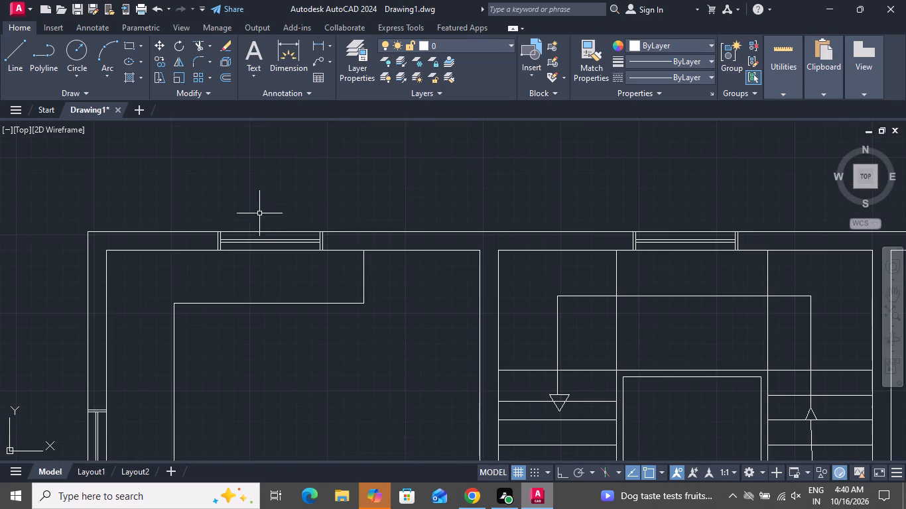
scroll(302, 201, "down", 2)
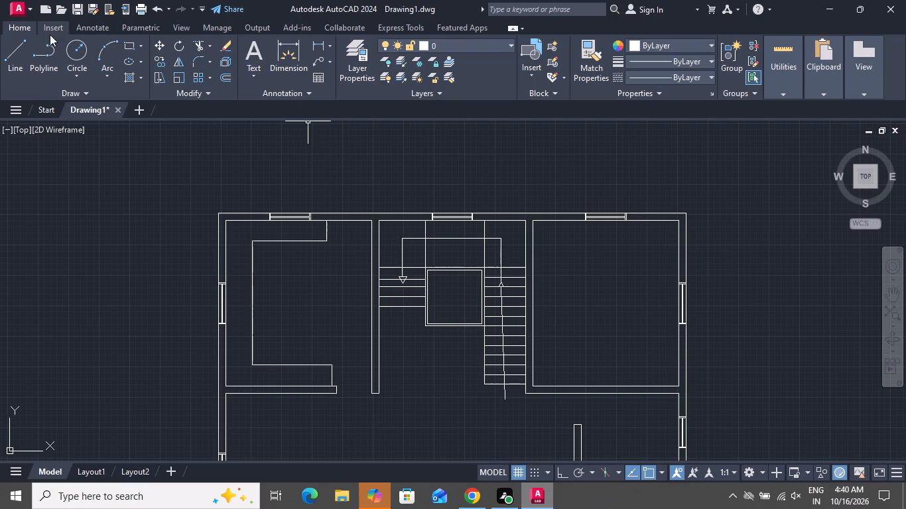
Draw a short vertical line across the top wall from the upper-left room's inner top-right corner to the outer wall line.
left_click(17, 52)
scroll(343, 221, "up", 1)
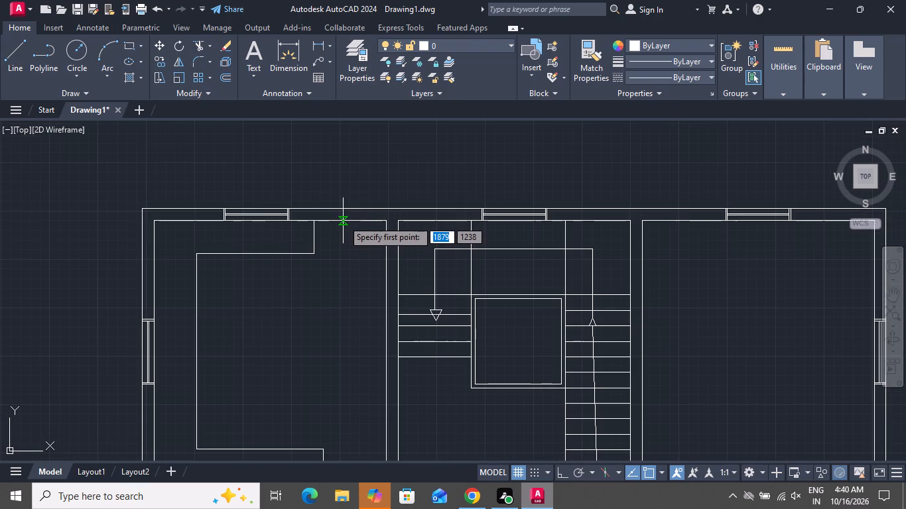
left_click(385, 218)
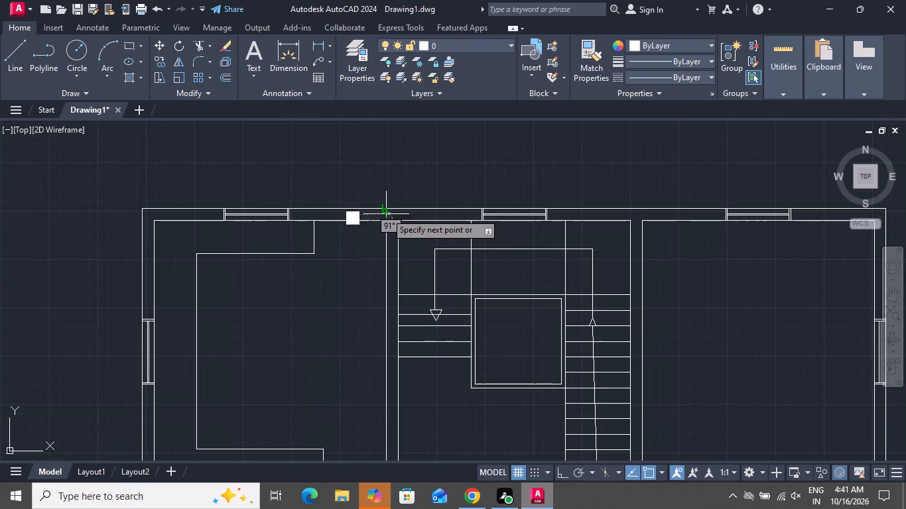
left_click(386, 208)
right_click(386, 208)
left_click(427, 237)
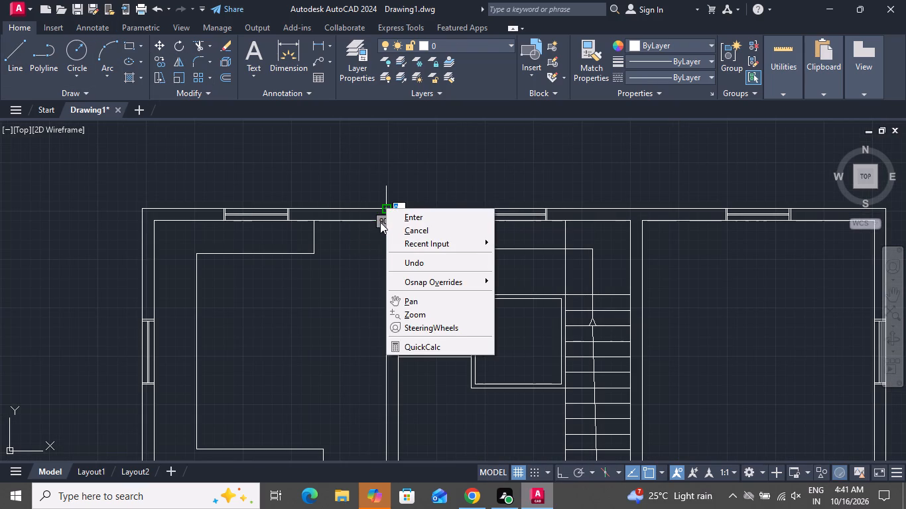
left_click(436, 225)
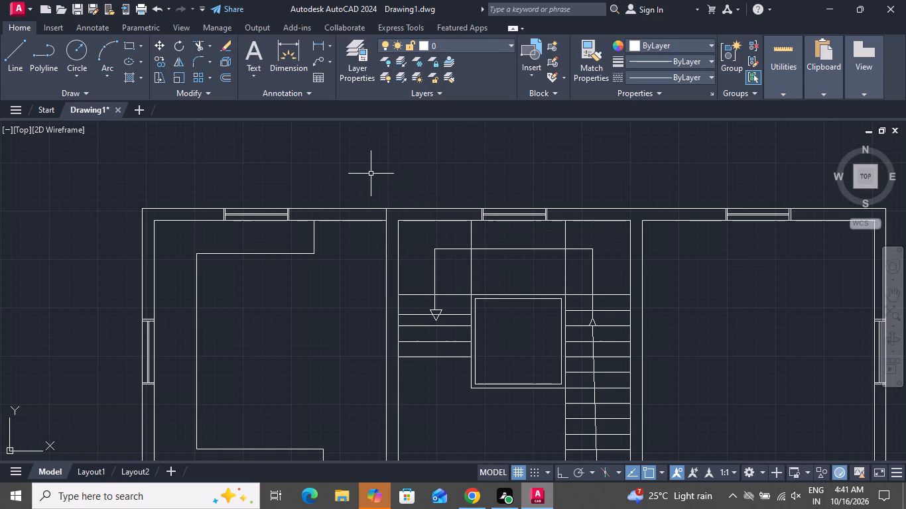
Draw a second vertical line across the top wall, about 64 left of the first, between the inner outline and the partition.
left_click(13, 47)
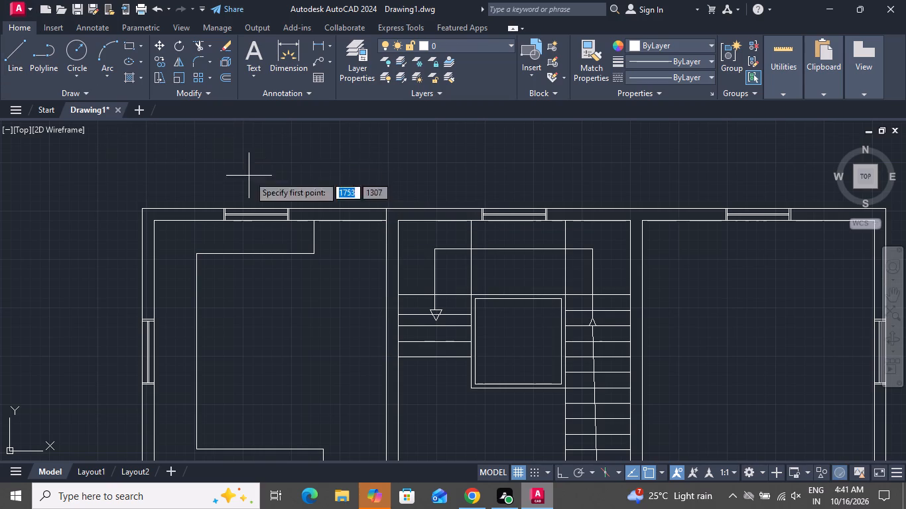
scroll(324, 235, "up", 1)
scroll(324, 235, "down", 1)
scroll(339, 218, "up", 3)
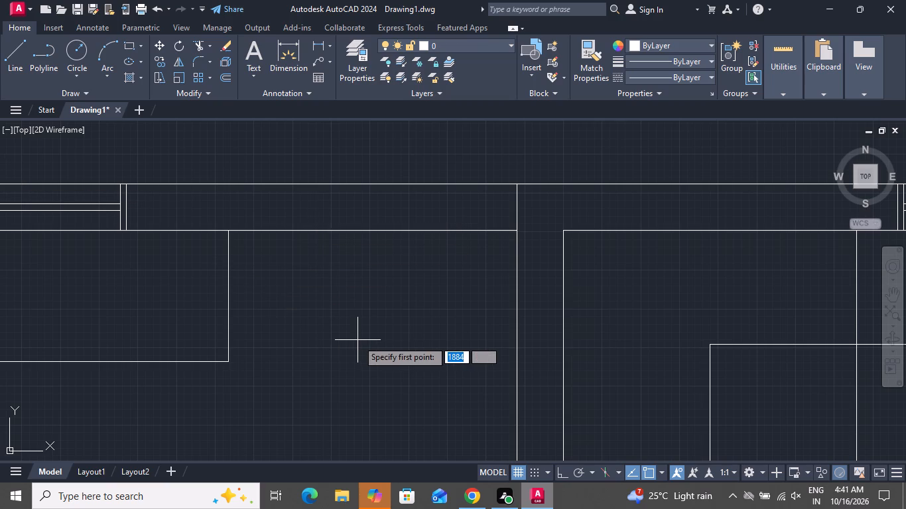
left_click(318, 229)
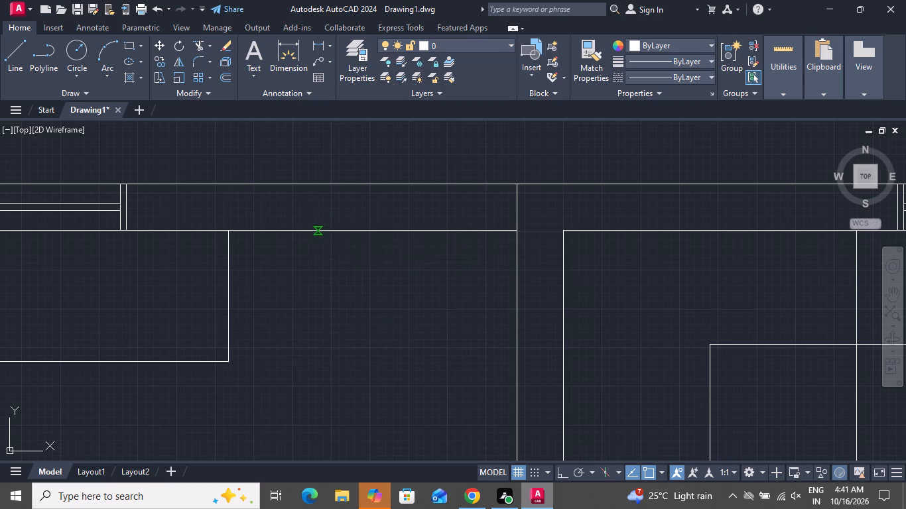
left_click(318, 186)
right_click(318, 186)
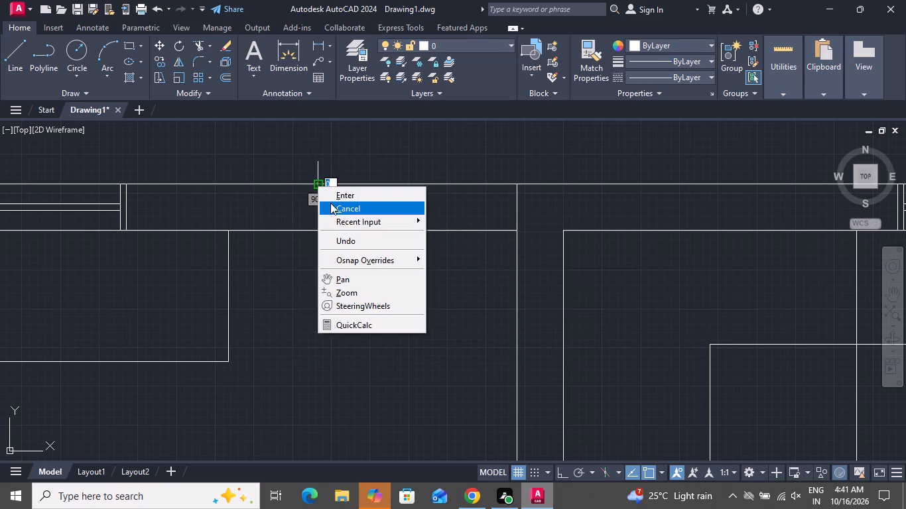
left_click(331, 204)
scroll(329, 230, "down", 2)
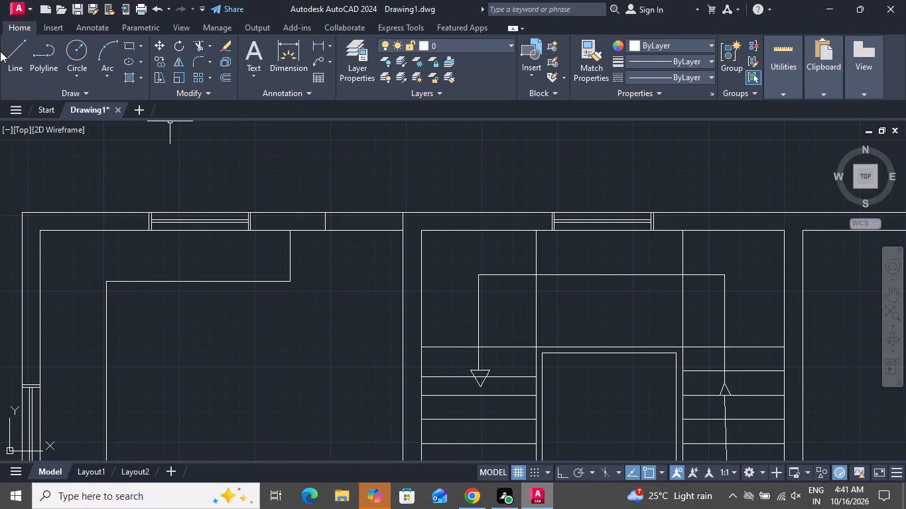
Trim both top-wall lines between the two short vertical lines to open a gap in the upper-left room's wall.
left_click(201, 46)
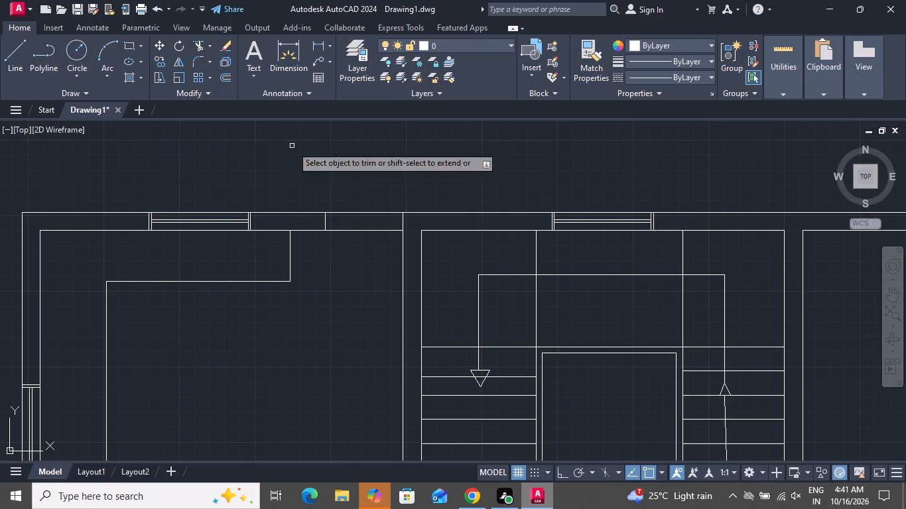
left_click_drag(351, 167, 357, 178)
left_click(360, 335)
right_click(370, 193)
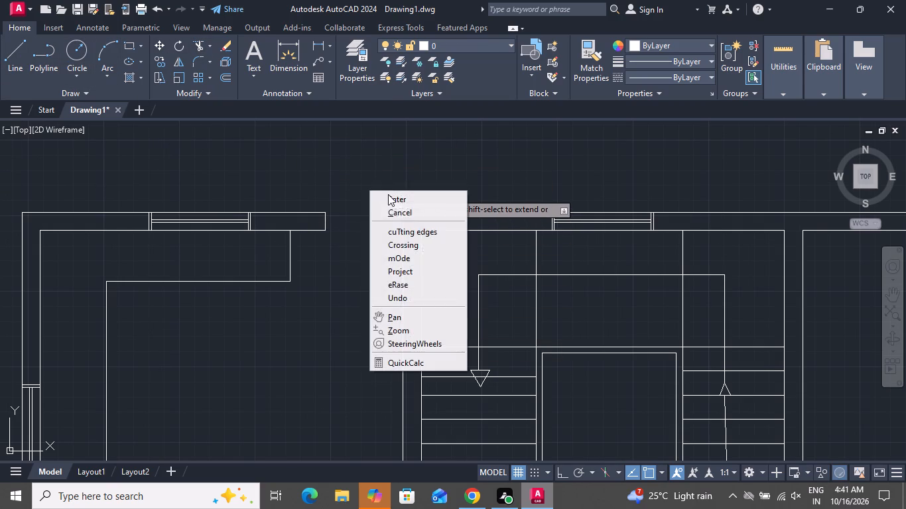
left_click(385, 211)
scroll(359, 194, "down", 2)
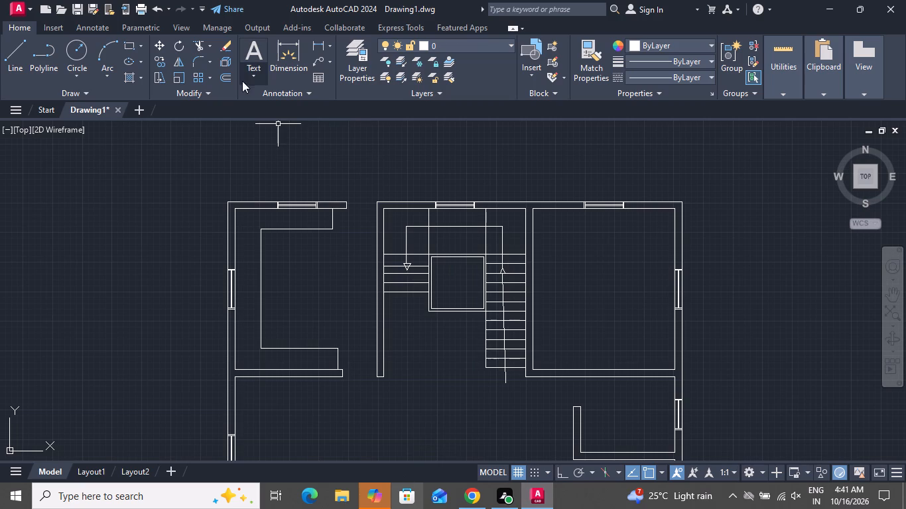
Draw a rectangle about 64 wide and 19 high outside the top wall, spanning the new opening.
left_click(132, 44)
scroll(343, 189, "up", 3)
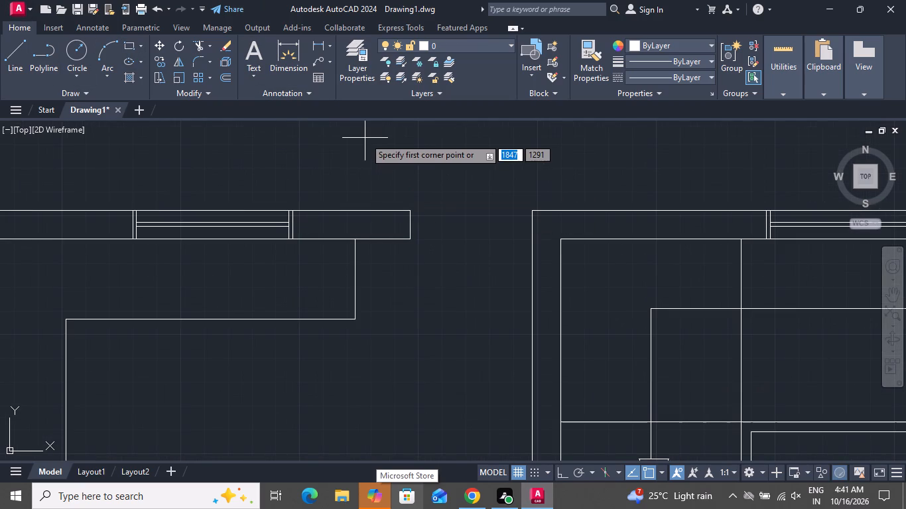
left_click(410, 213)
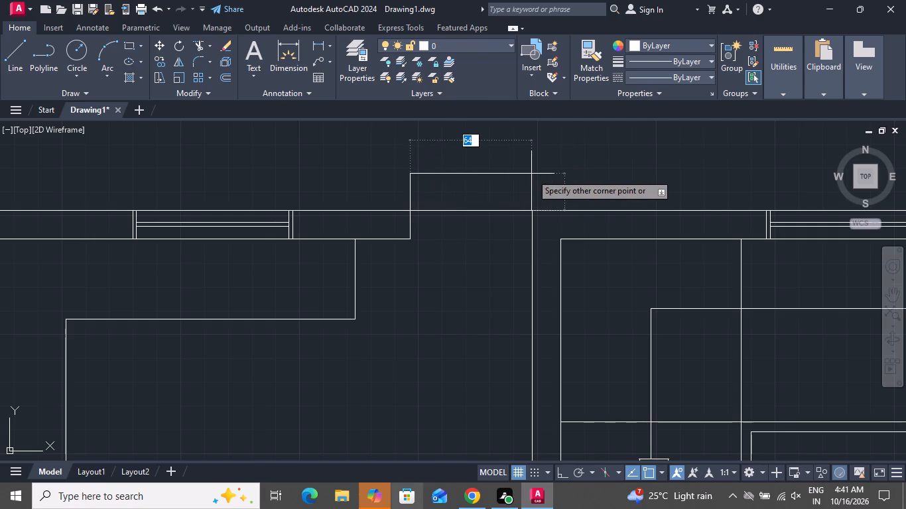
left_click(531, 174)
Copy the rectangle outside the opening 19 upward so the copy sits directly on top of it.
left_click(531, 174)
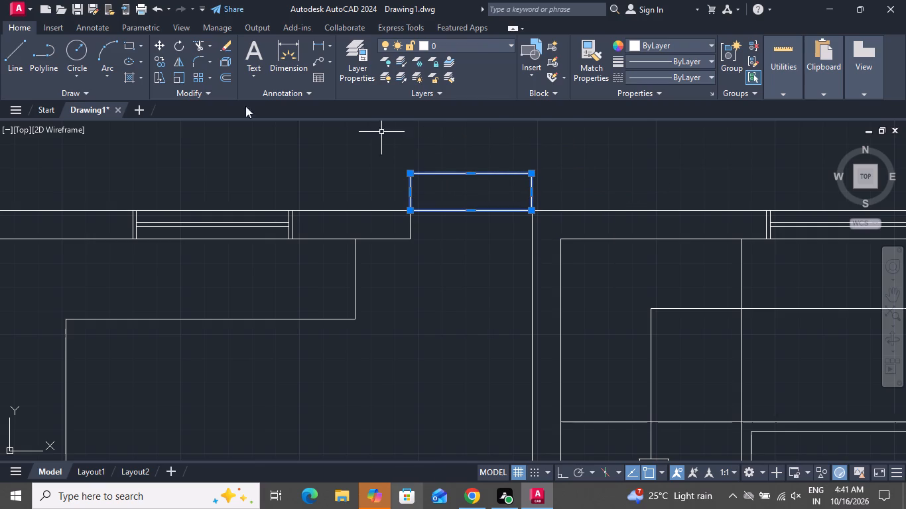
left_click(164, 63)
left_click(413, 212)
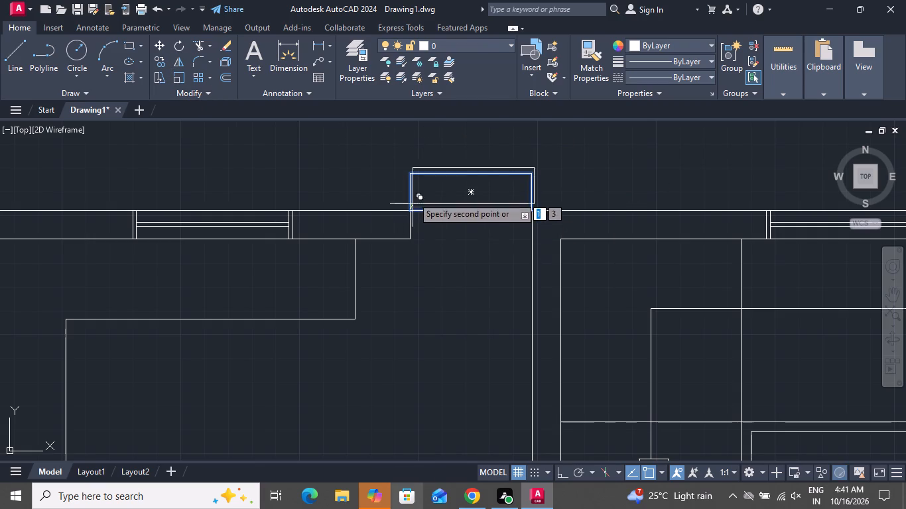
left_click(411, 174)
right_click(411, 174)
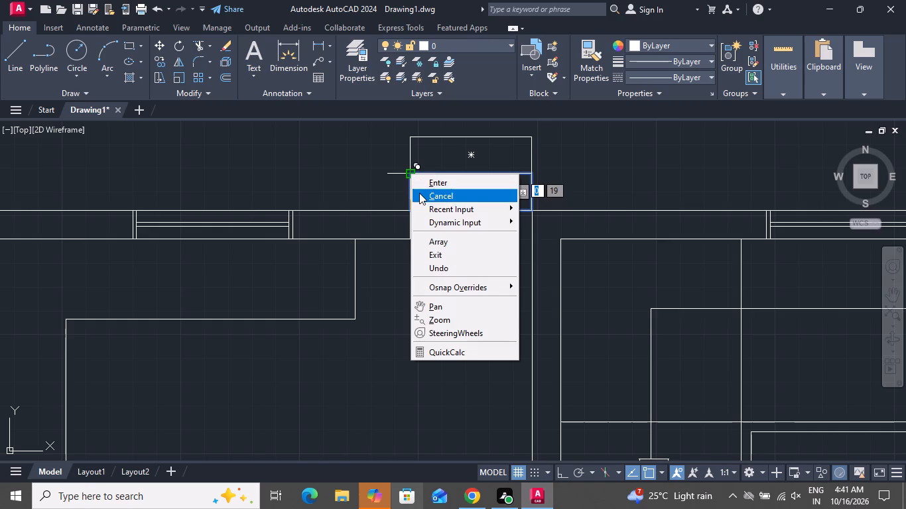
left_click(419, 194)
scroll(419, 194, "down", 2)
scroll(419, 194, "up", 1)
scroll(419, 194, "down", 2)
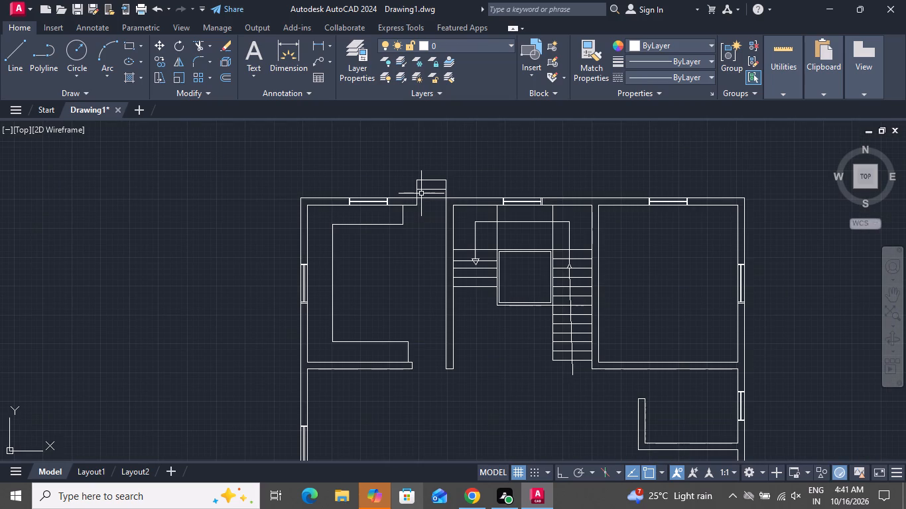
scroll(421, 194, "down", 1)
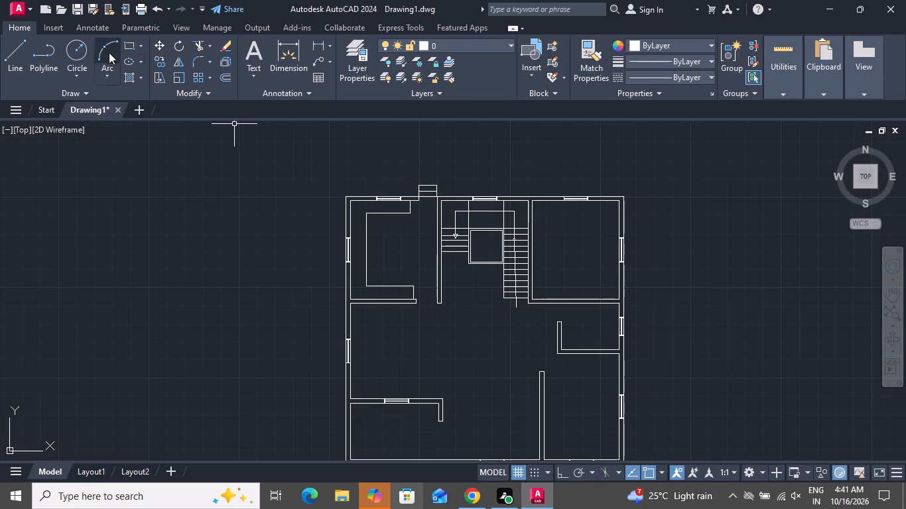
Draw two circles between the left wall and inner outline: radius about 8 above the window, radius about 14 beside its upper part.
left_click(72, 51)
scroll(360, 233, "up", 3)
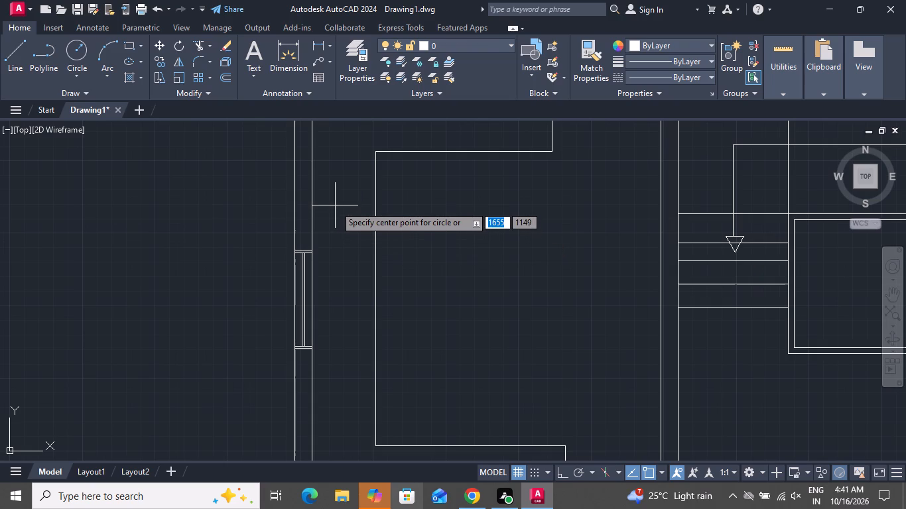
left_click(342, 206)
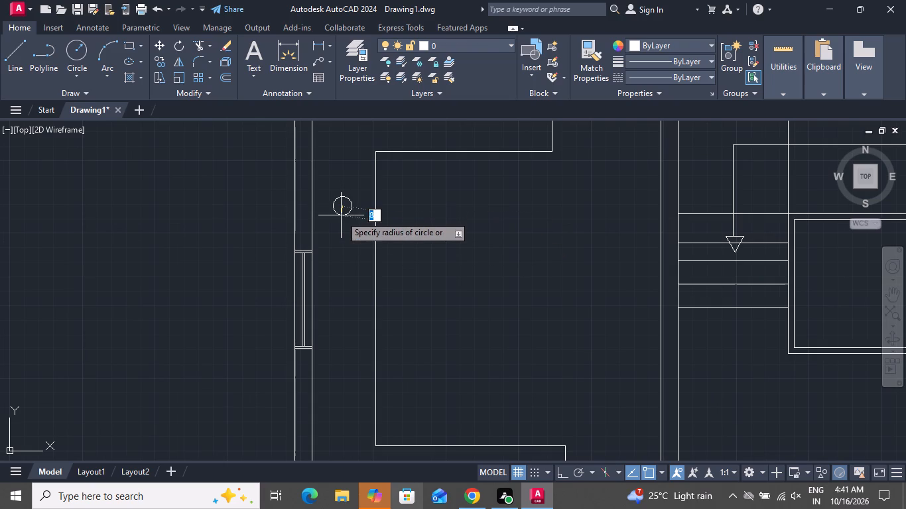
left_click(341, 215)
left_click(66, 48)
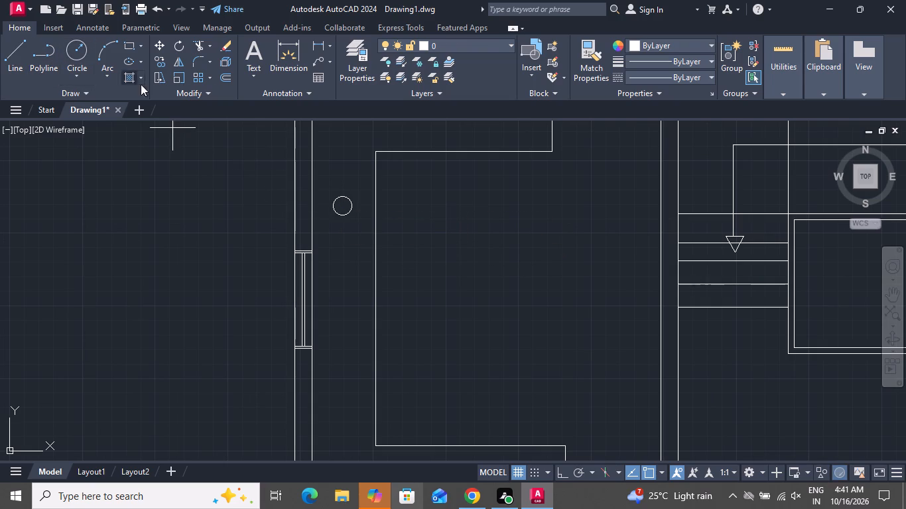
left_click(338, 275)
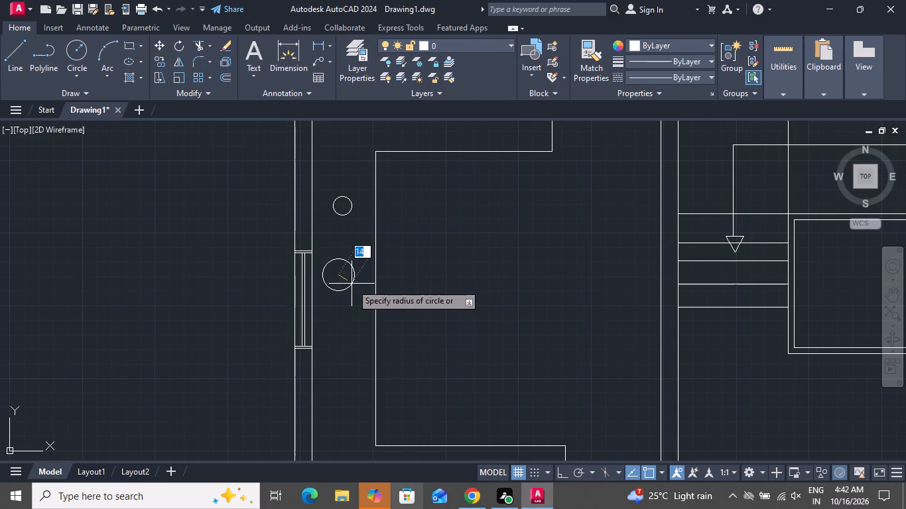
left_click(352, 284)
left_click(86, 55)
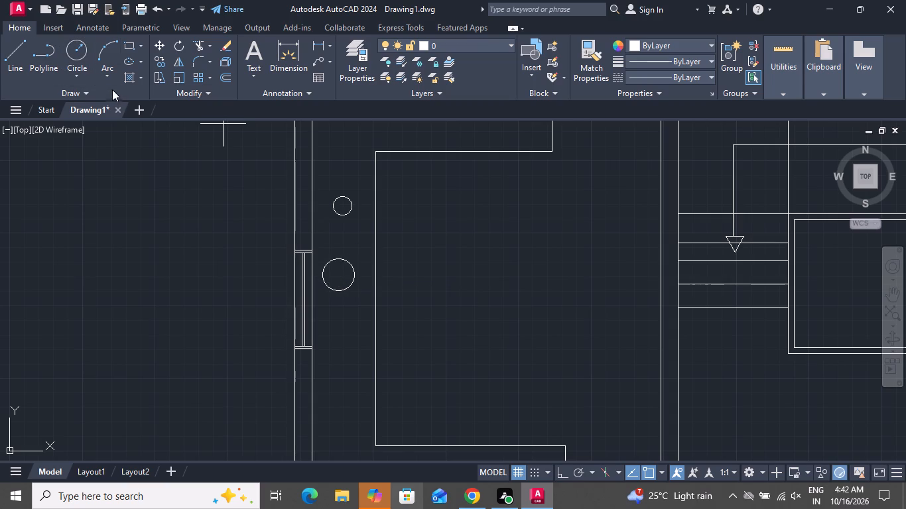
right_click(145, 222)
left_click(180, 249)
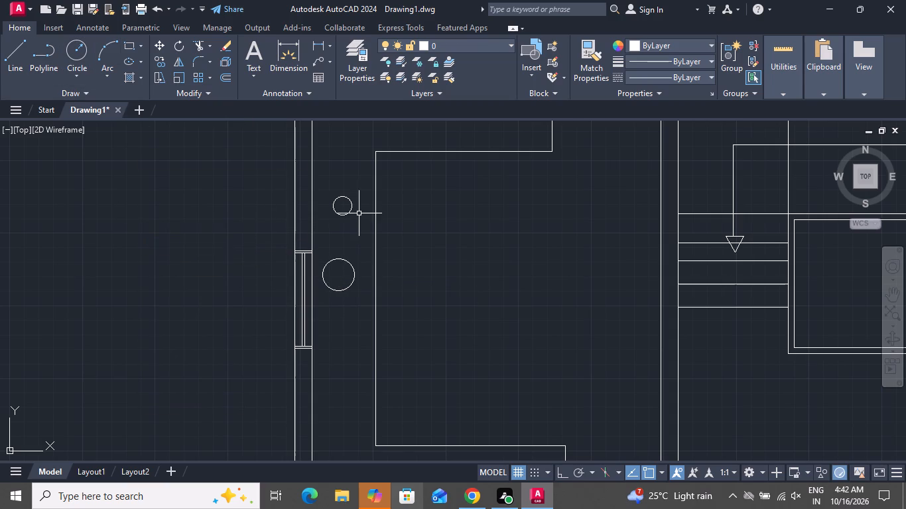
Move the larger circle beside the left-wall window about 2 right and 4 up, roughly under the small circle.
left_click(344, 260)
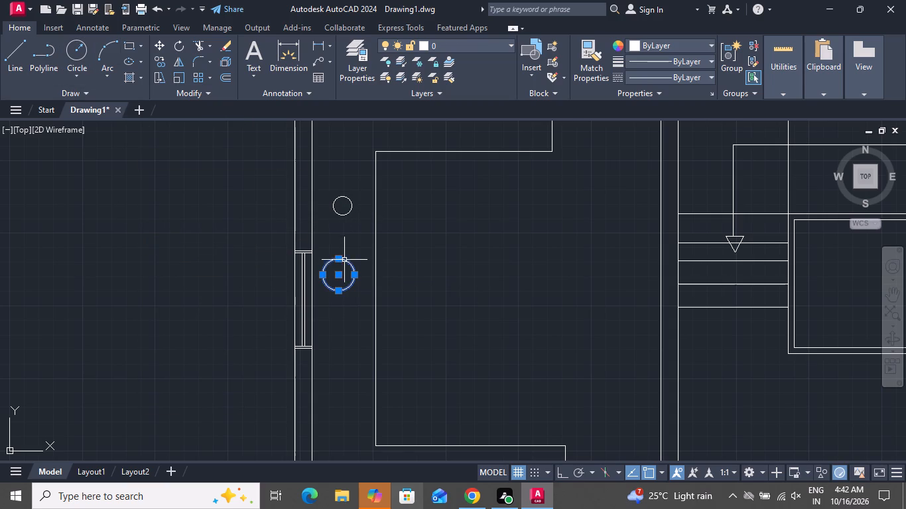
left_click(159, 42)
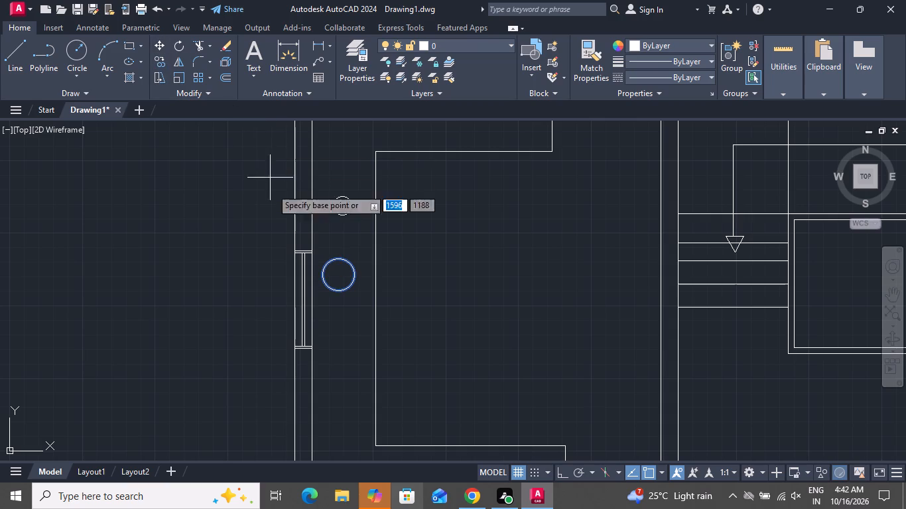
left_click(342, 273)
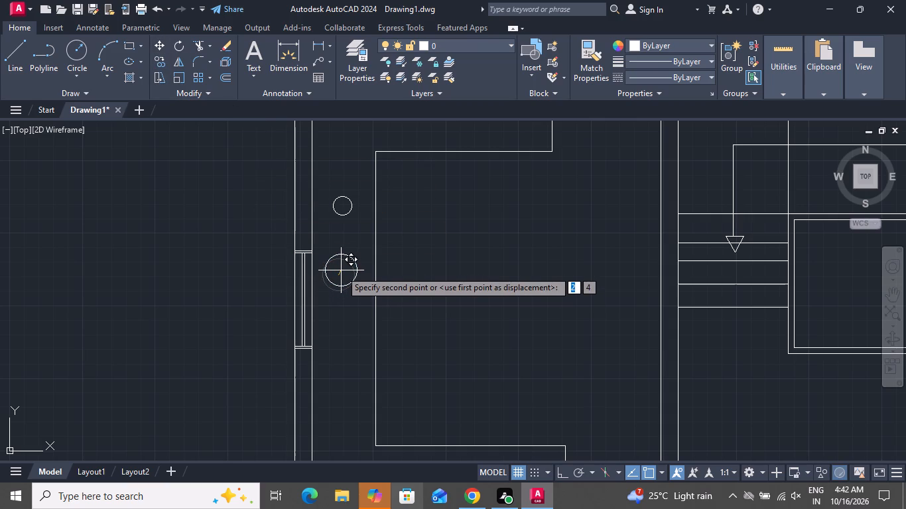
left_click(341, 270)
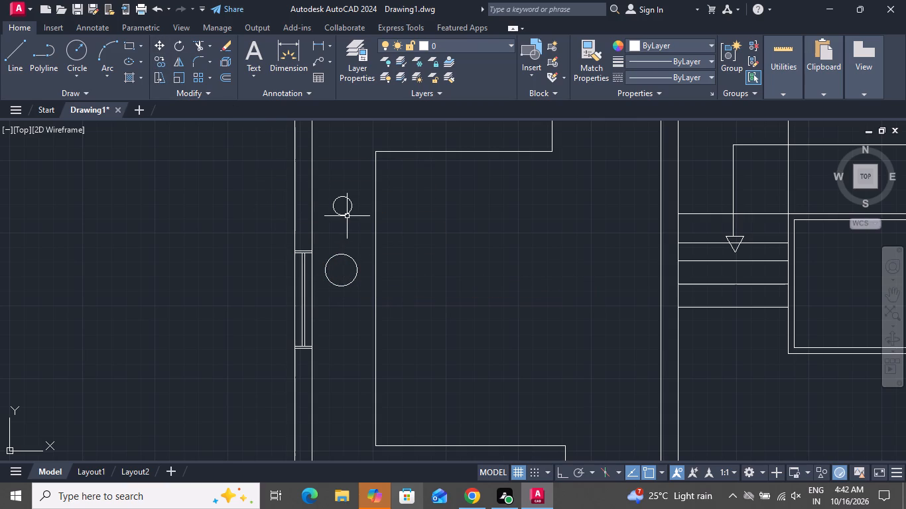
Copy the small circle about 126 straight down, placing the copy below the larger circle beside the left wall.
left_click(347, 215)
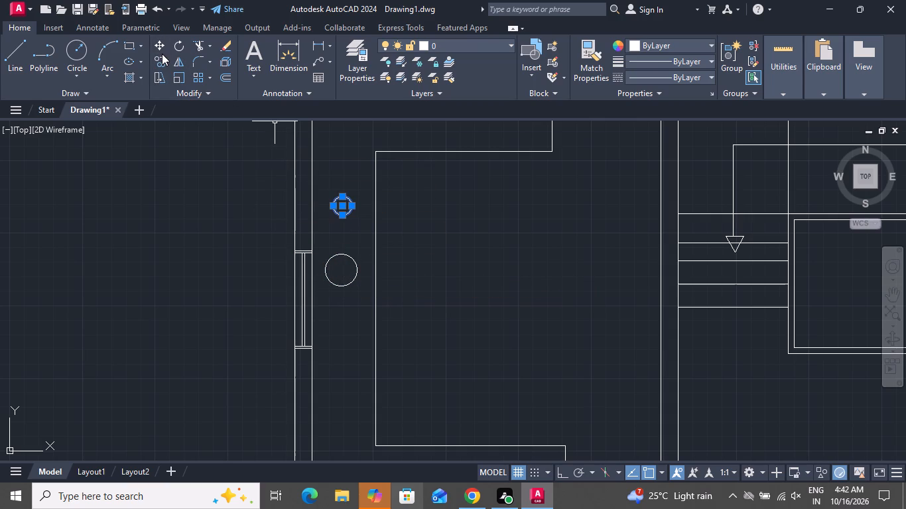
left_click(157, 60)
left_click(342, 217)
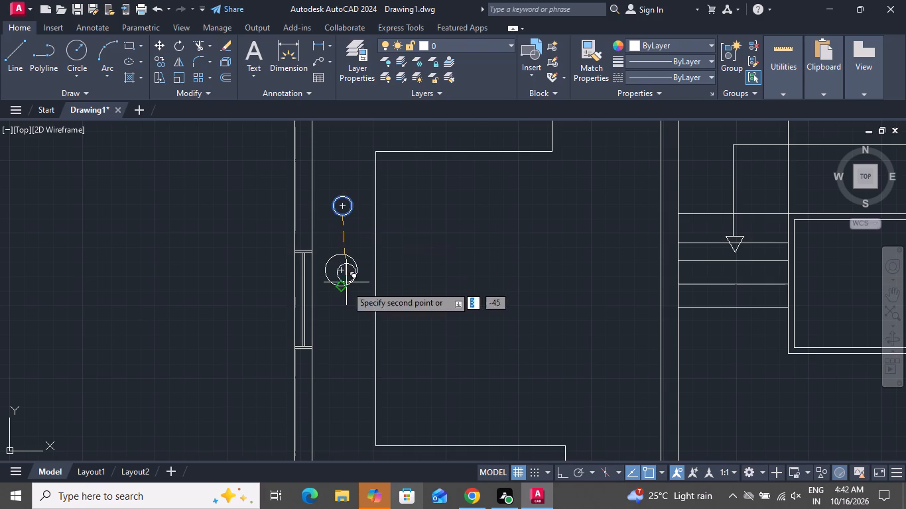
left_click(340, 362)
right_click(340, 362)
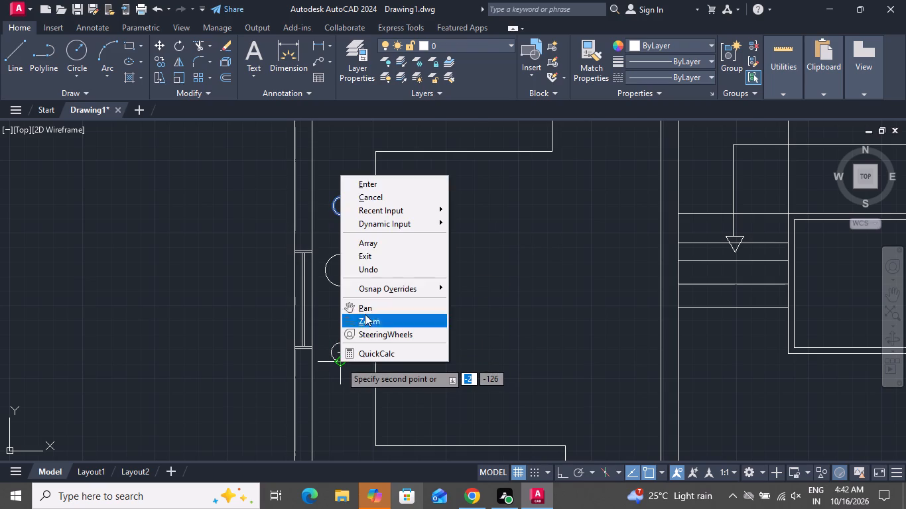
left_click(365, 194)
scroll(414, 209, "down", 2)
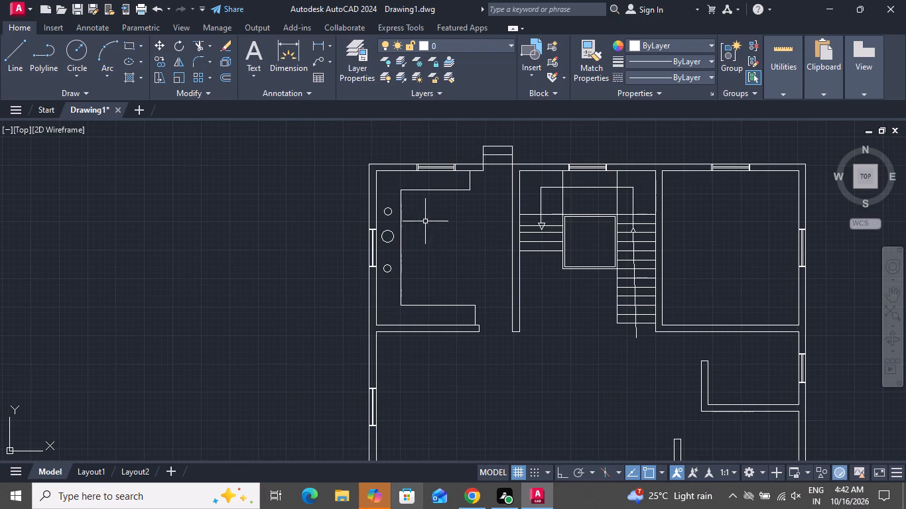
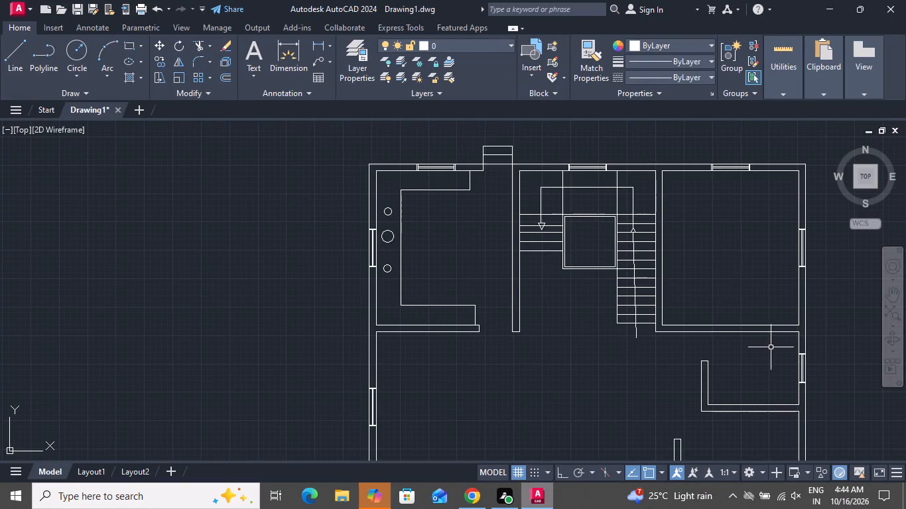
Draw a bed rectangle about 157 by 125 in the upper-right room, against the right wall's inner face beside the window.
left_click(129, 47)
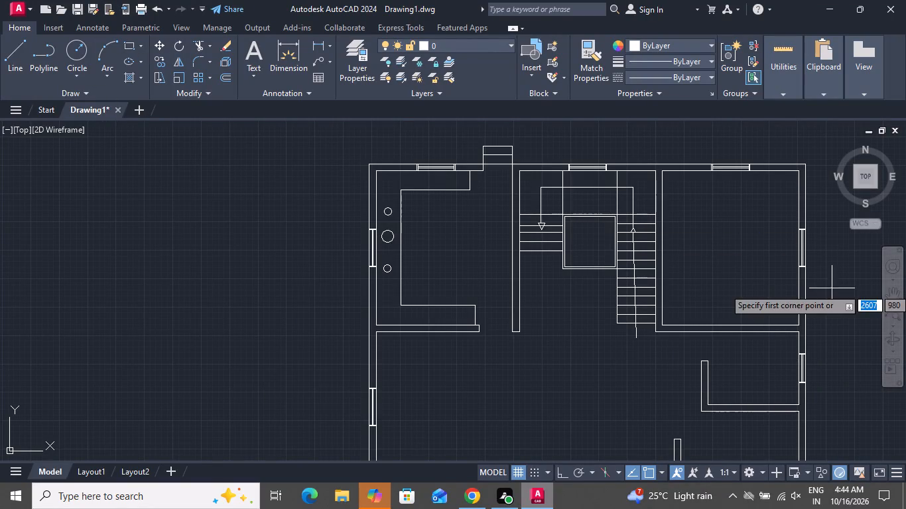
scroll(806, 242, "up", 1)
left_click(790, 201)
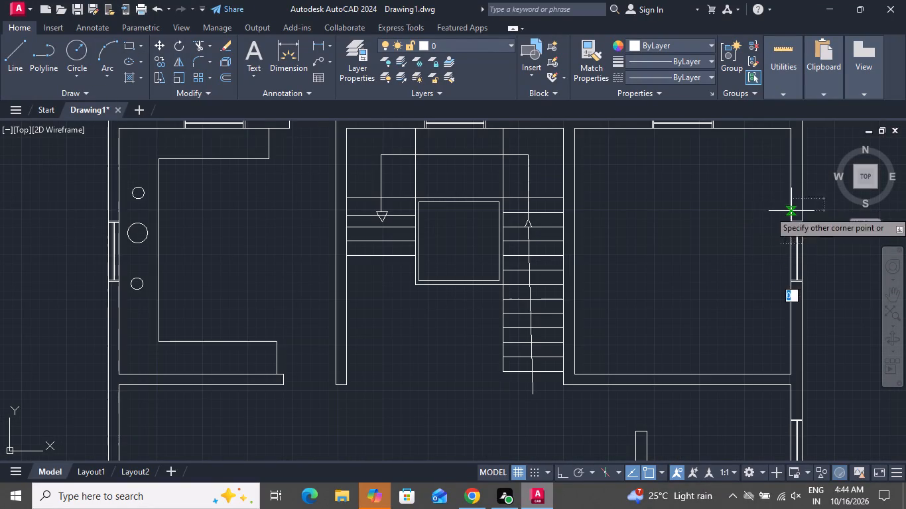
left_click(678, 289)
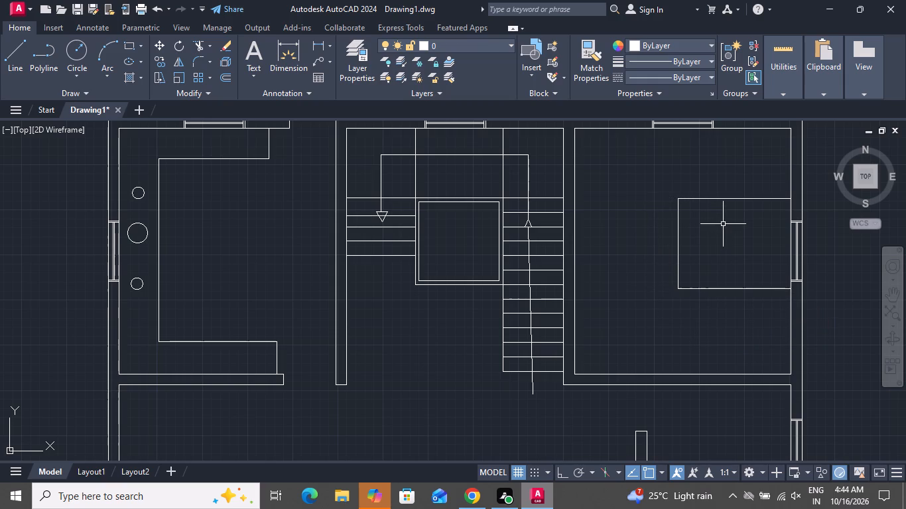
Offset the bed rectangle 2 inward.
key("o")
key("space")
type("2")
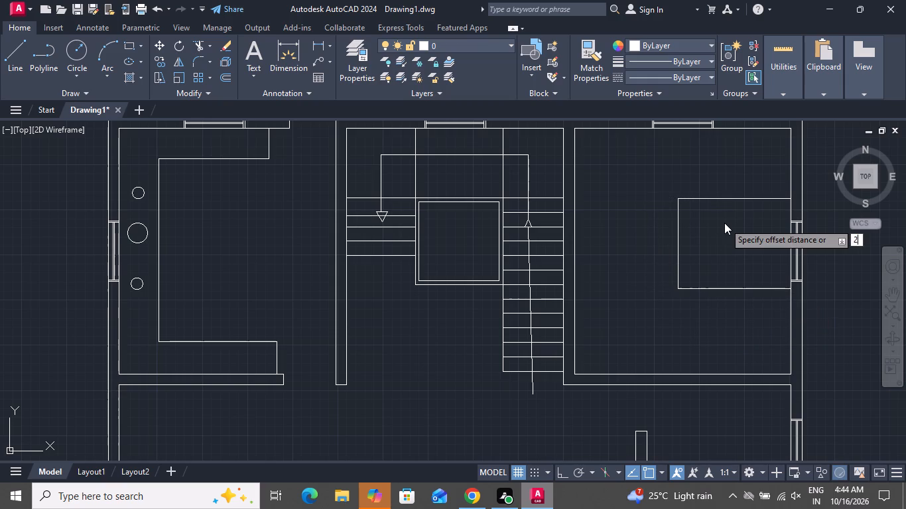
key("space")
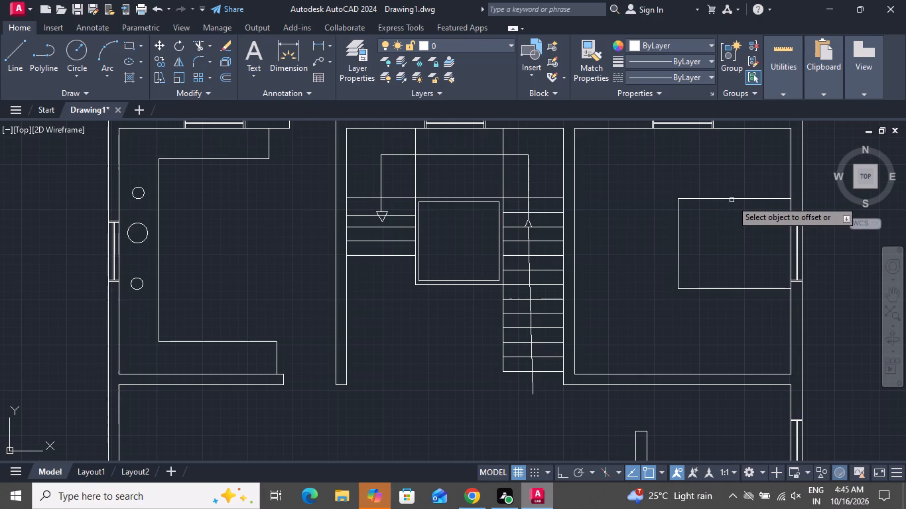
left_click(730, 198)
left_click(741, 235)
right_click(741, 236)
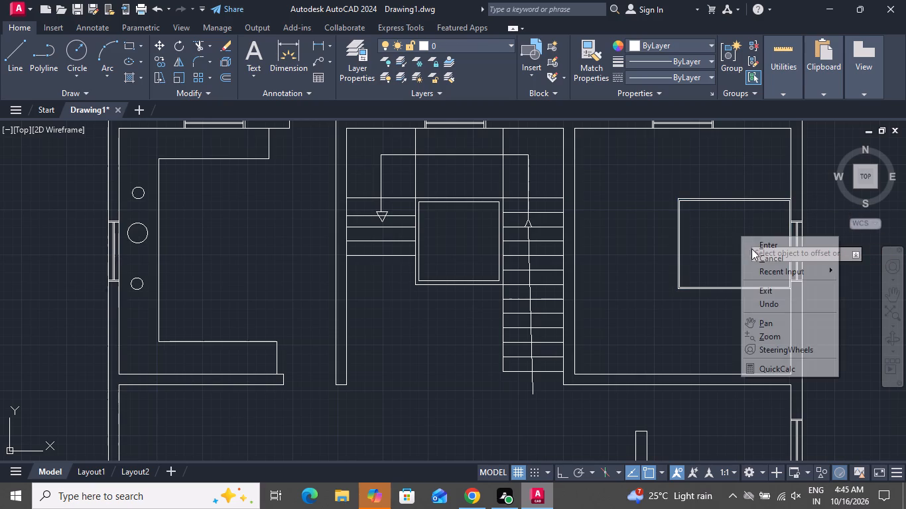
left_click(755, 254)
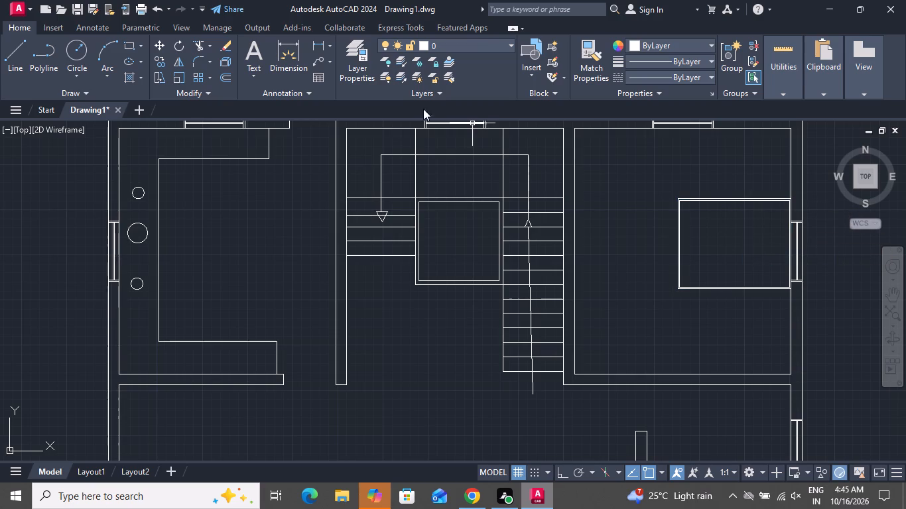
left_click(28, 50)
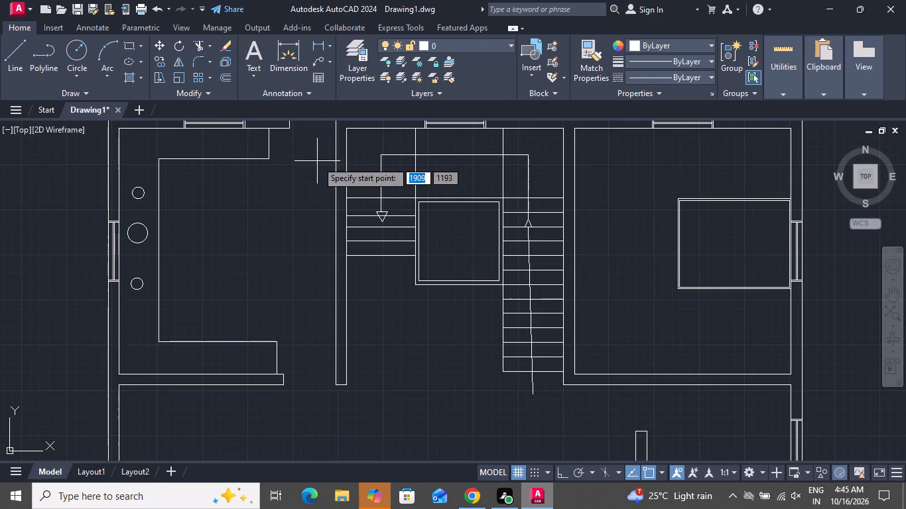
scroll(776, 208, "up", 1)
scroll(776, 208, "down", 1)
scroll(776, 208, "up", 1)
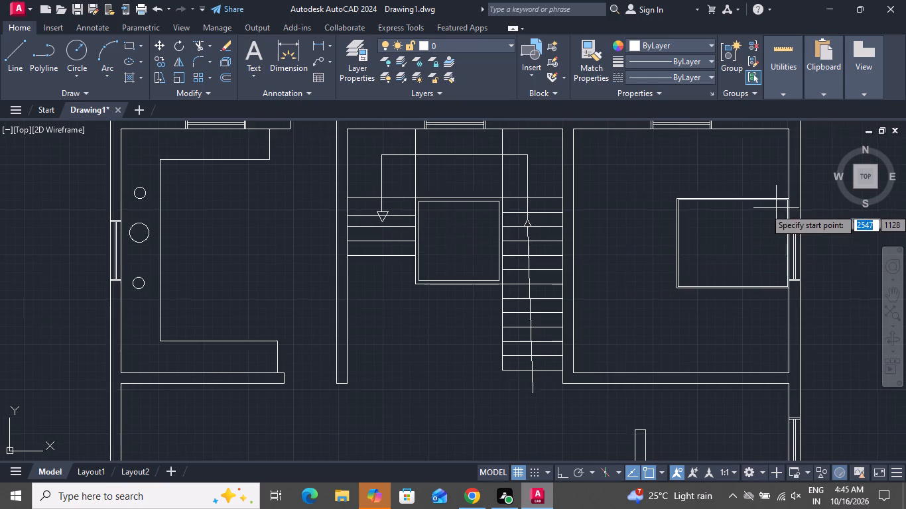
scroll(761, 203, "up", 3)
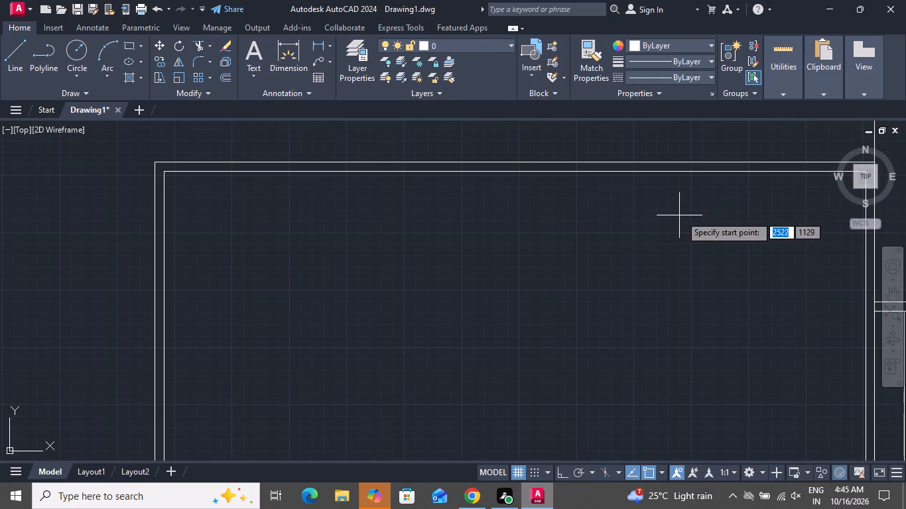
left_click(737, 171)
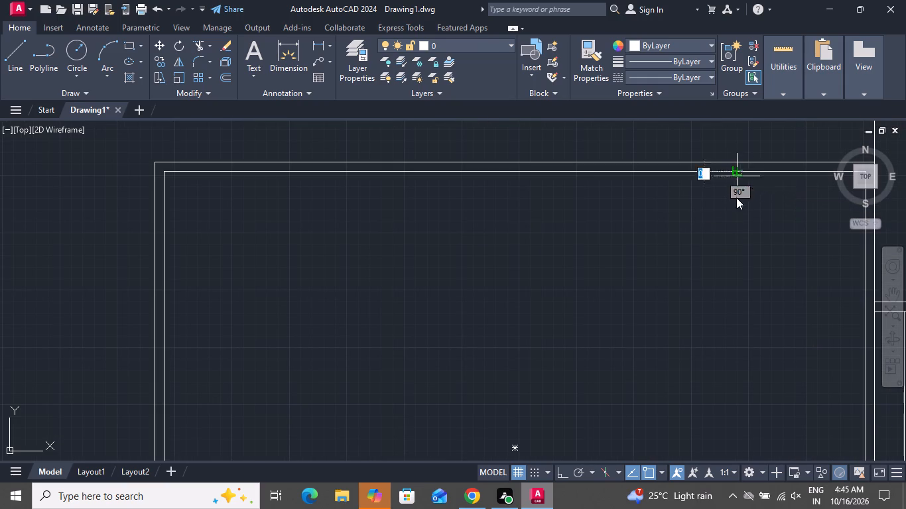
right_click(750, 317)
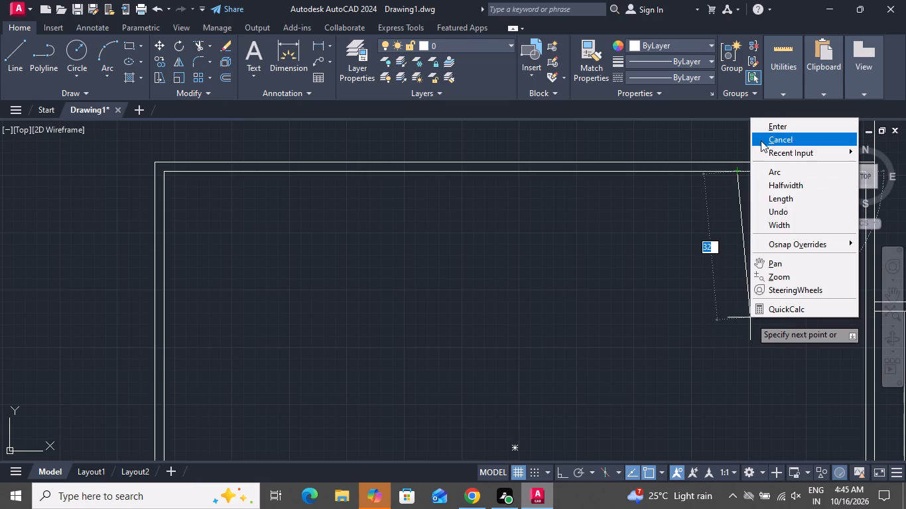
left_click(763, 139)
Draw a narrow vertical rectangle about 4 by 100 inside the bed, hanging from its inner top edge near the wall-side end.
left_click(565, 475)
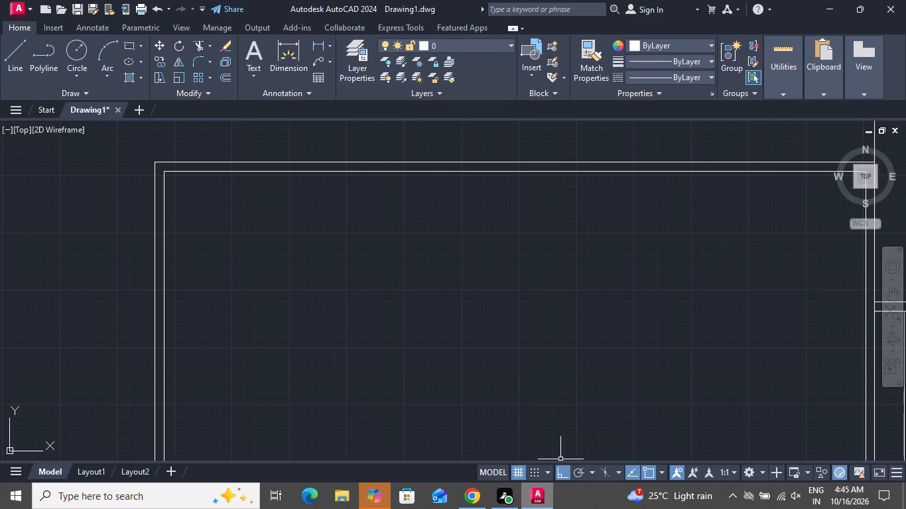
left_click(131, 50)
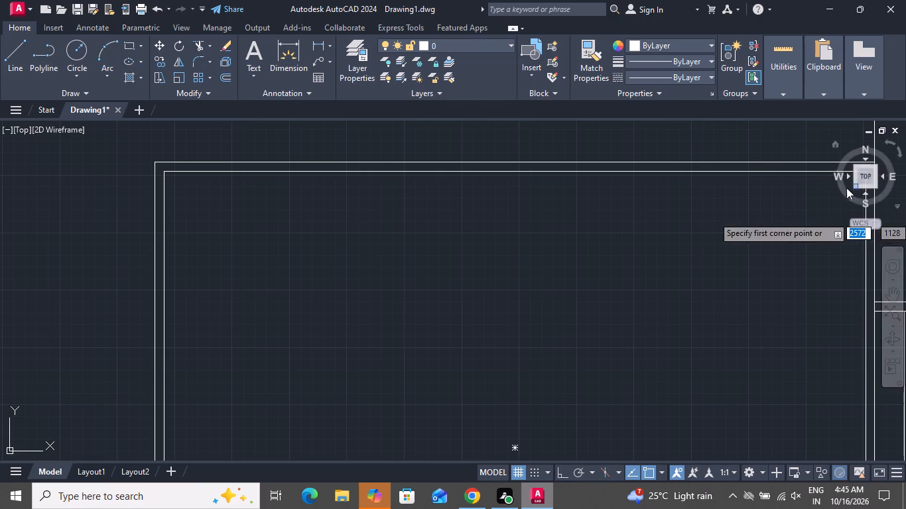
scroll(744, 205, "up", 1)
scroll(744, 205, "down", 3)
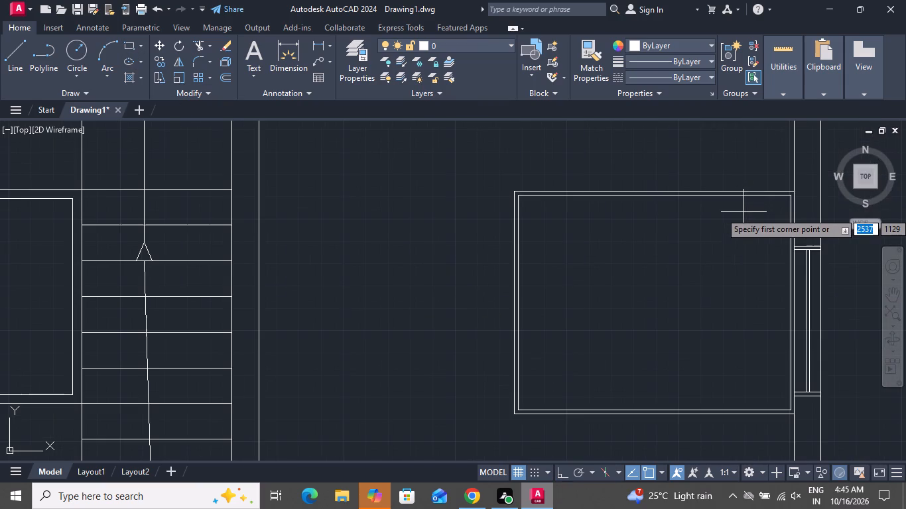
left_click(744, 199)
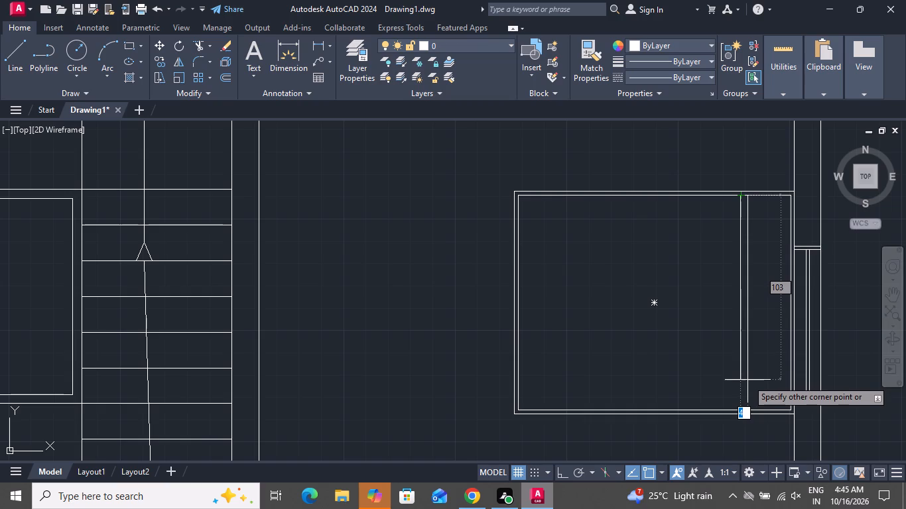
left_click(747, 375)
Draw a triangular fold with sides about 25, 21 and 22 from the narrow strip's lower-right corner to the bed's inner bottom edge.
left_click(27, 56)
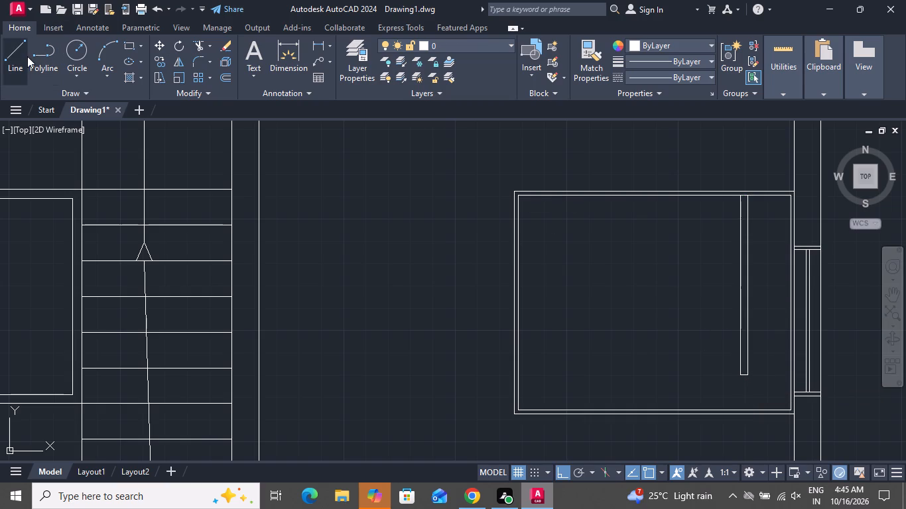
scroll(769, 402, "up", 2)
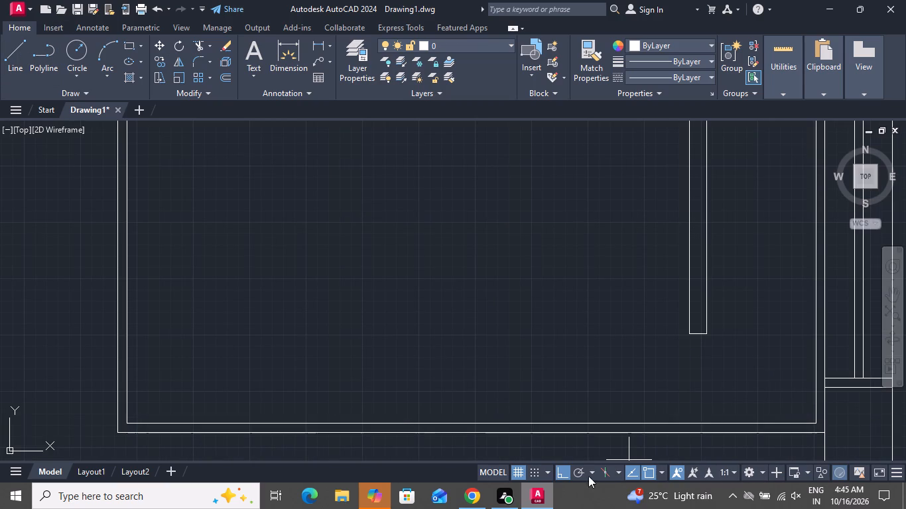
left_click(558, 471)
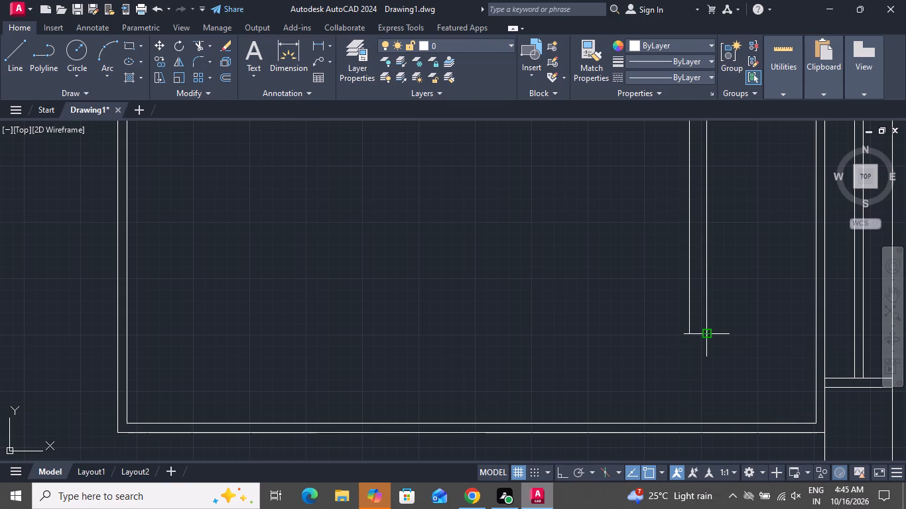
left_click(706, 333)
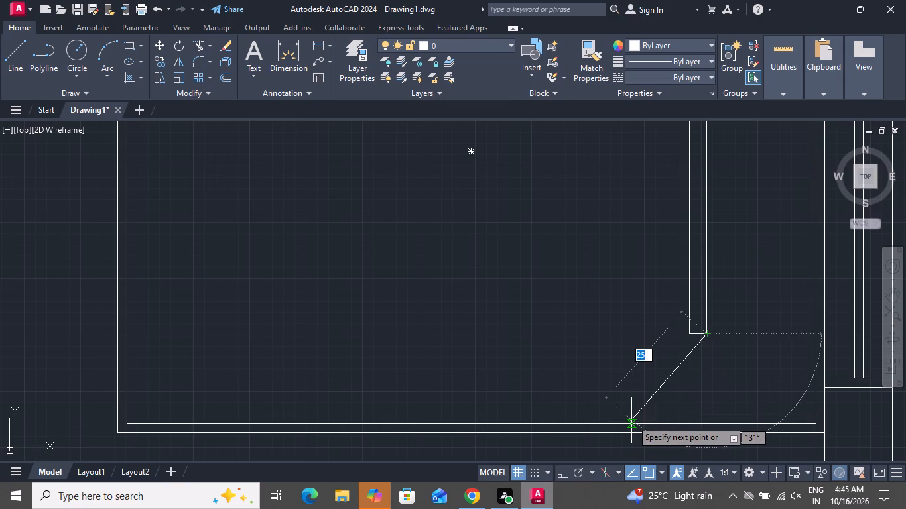
left_click(630, 422)
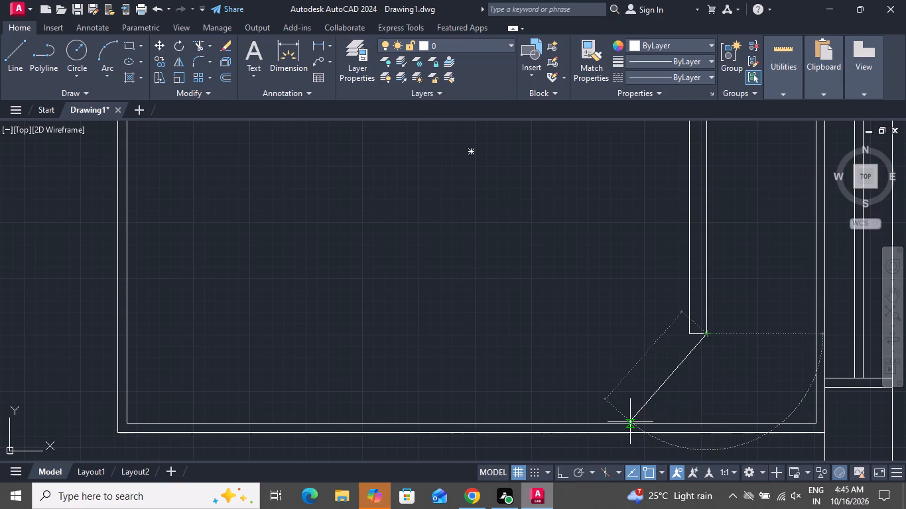
left_click(609, 329)
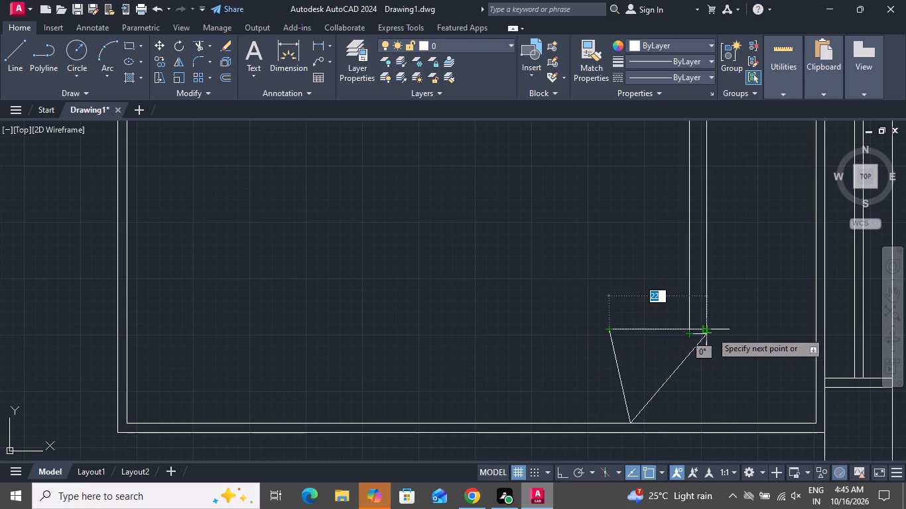
left_click(710, 337)
right_click(710, 337)
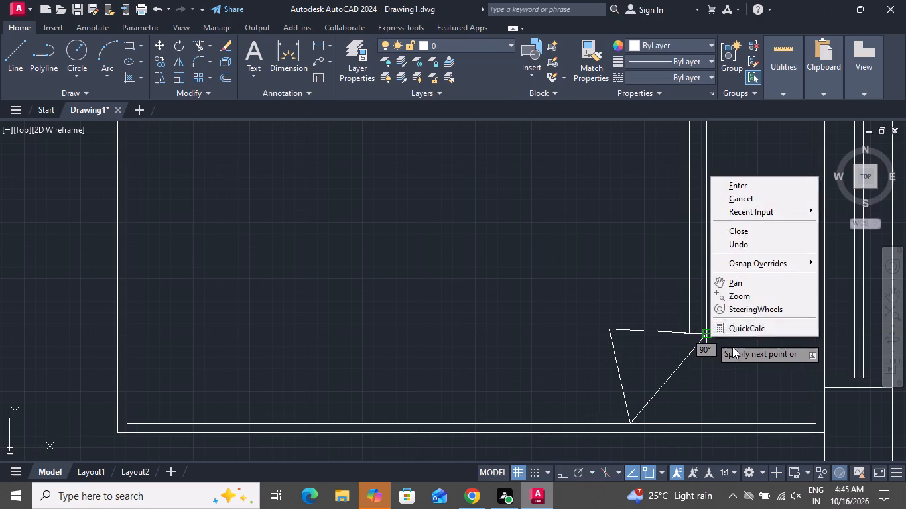
left_click(750, 198)
Draw a pillow rectangle about 14 by 23 between the narrow strip and the wall-side edge, near the top of the bed.
scroll(661, 349, "down", 2)
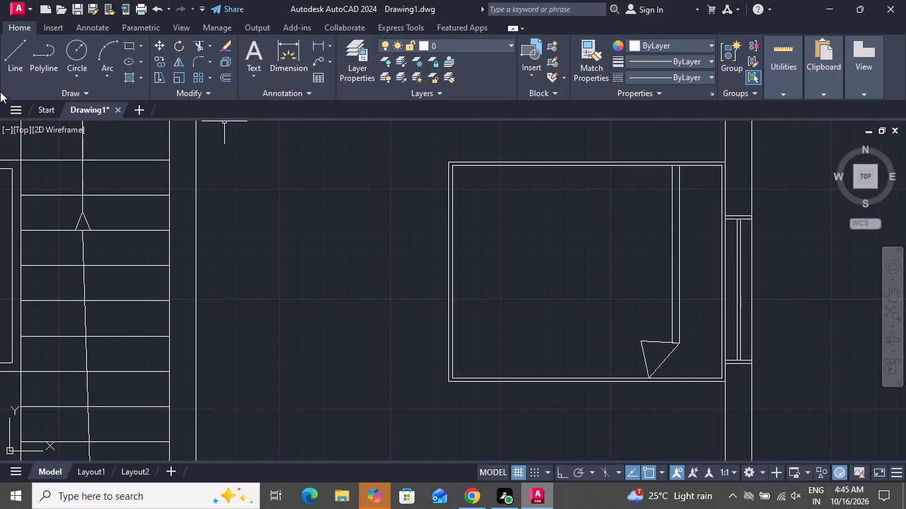
left_click(127, 49)
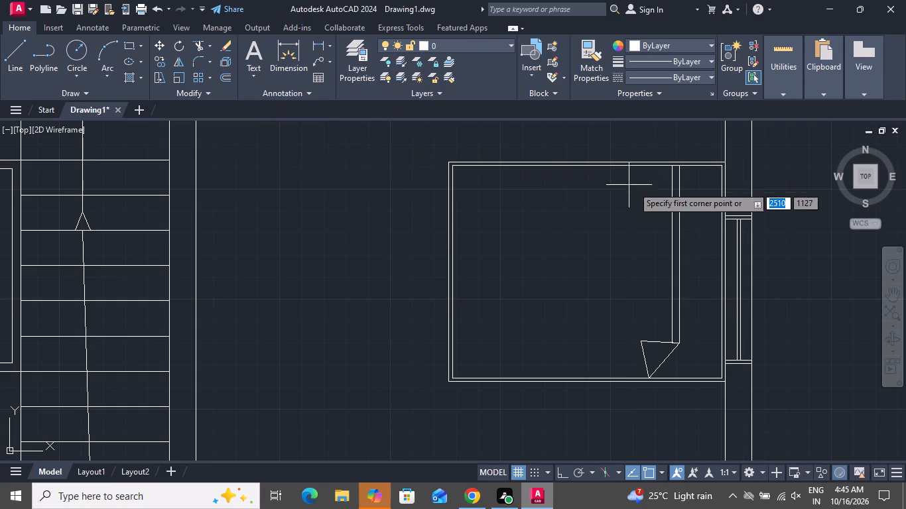
scroll(698, 205, "up", 1)
left_click(682, 173)
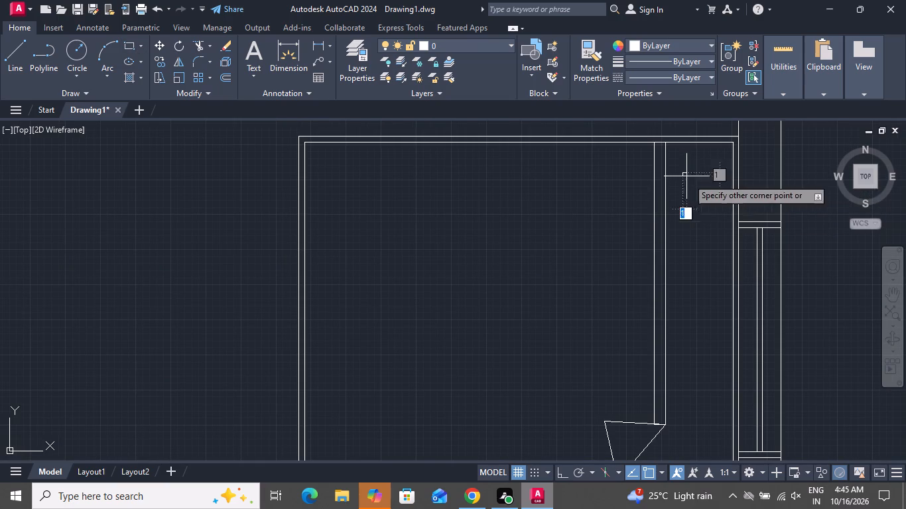
left_click(723, 235)
left_click(722, 235)
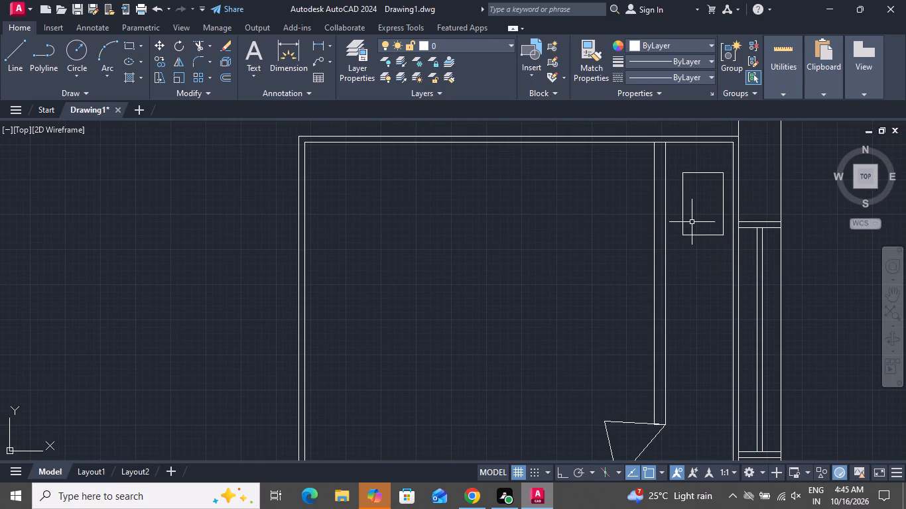
Copy the pillow rectangle about 55 down, placing the second pillow nearly straight below the first.
left_click(692, 222)
left_click(685, 243)
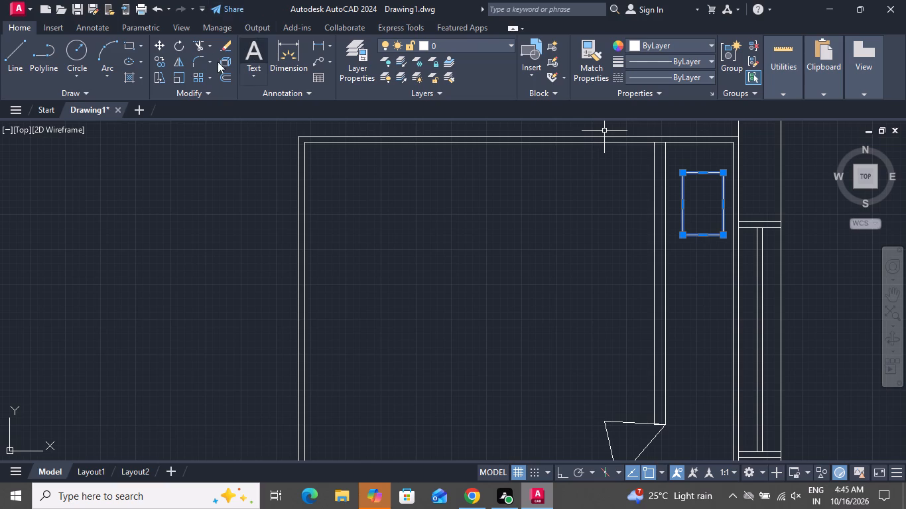
left_click(164, 62)
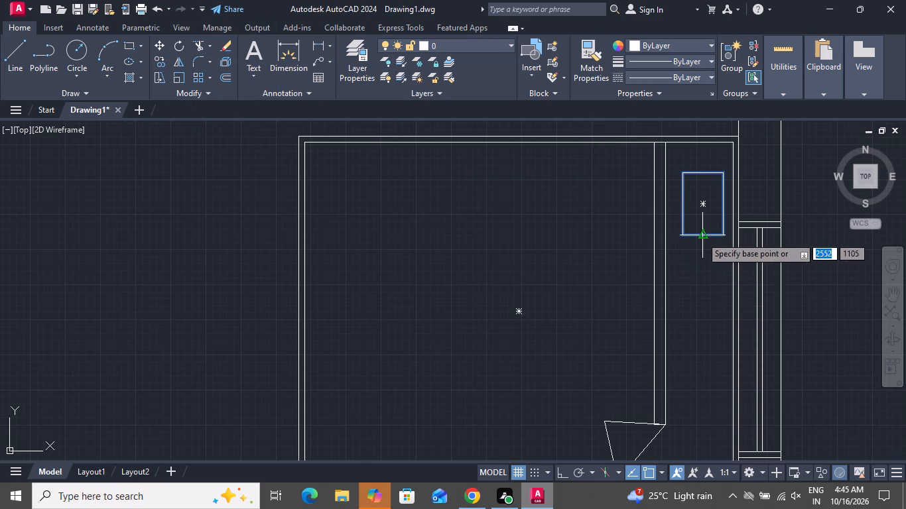
left_click(701, 237)
left_click(706, 390)
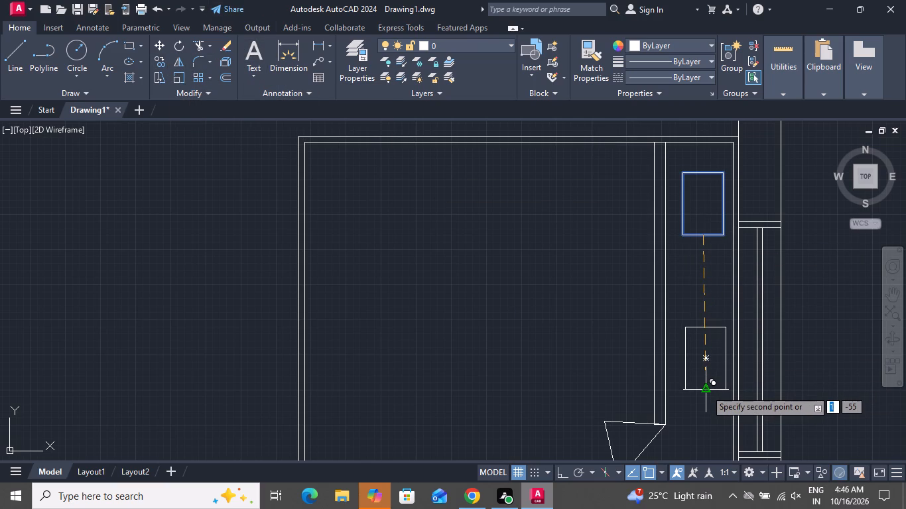
right_click(706, 390)
left_click(738, 214)
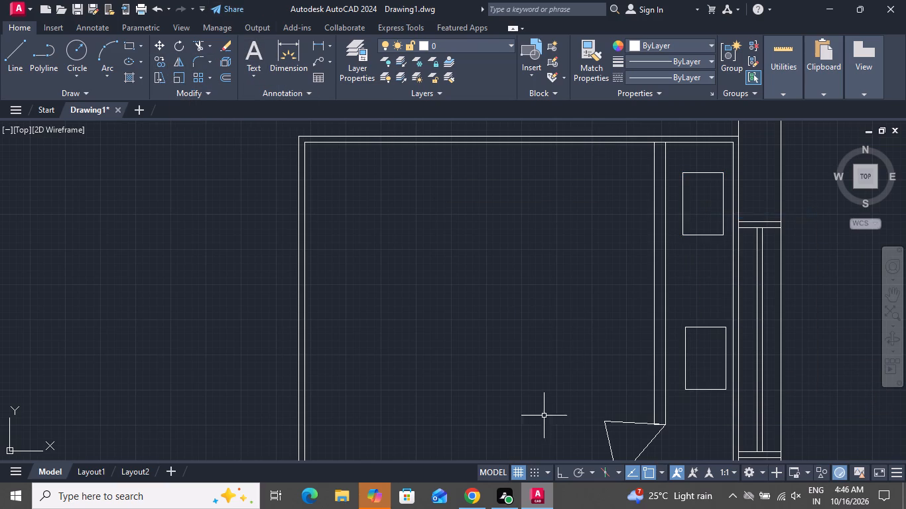
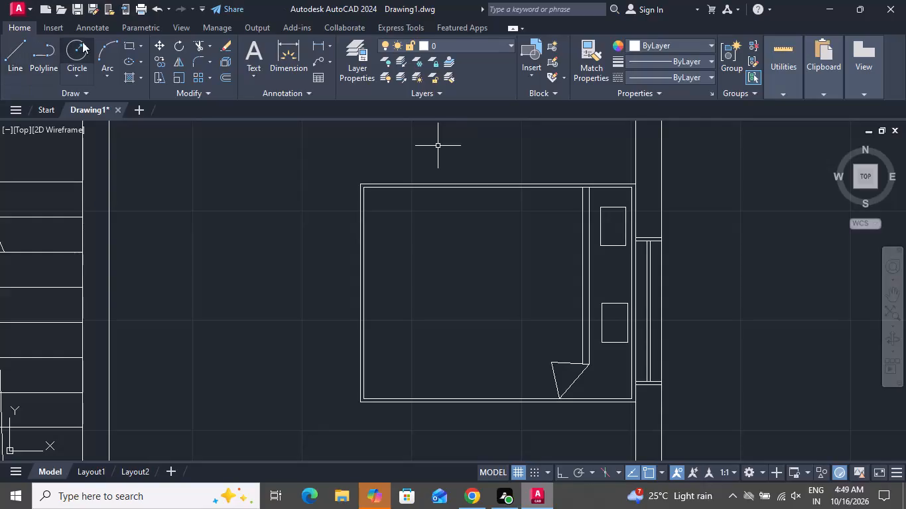
Draw a rectangle about 20 by 20 units just above the bed, beside the bedroom's outer wall.
left_click(131, 48)
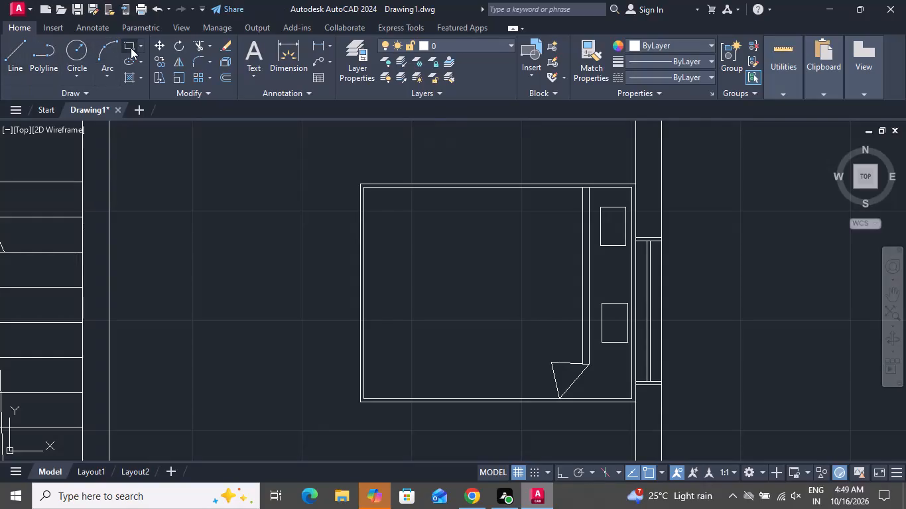
scroll(441, 271, "down", 1)
scroll(549, 176, "up", 1)
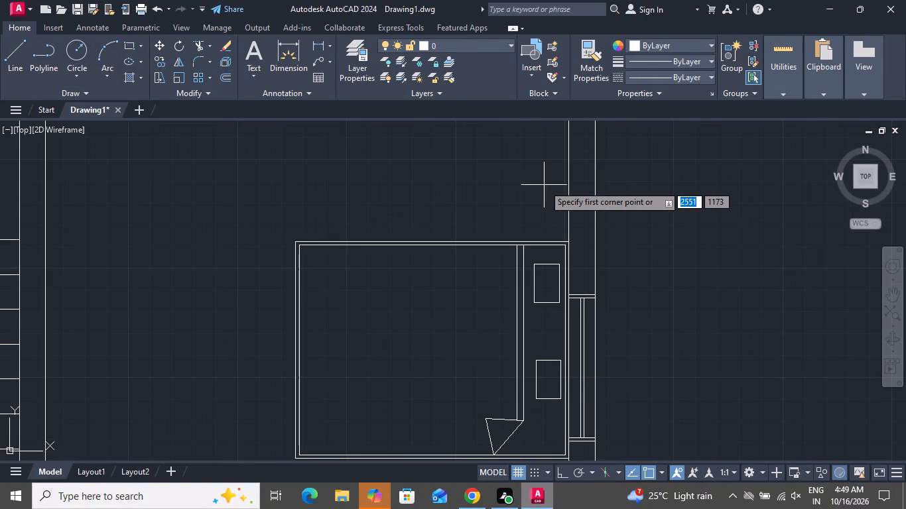
left_click(525, 188)
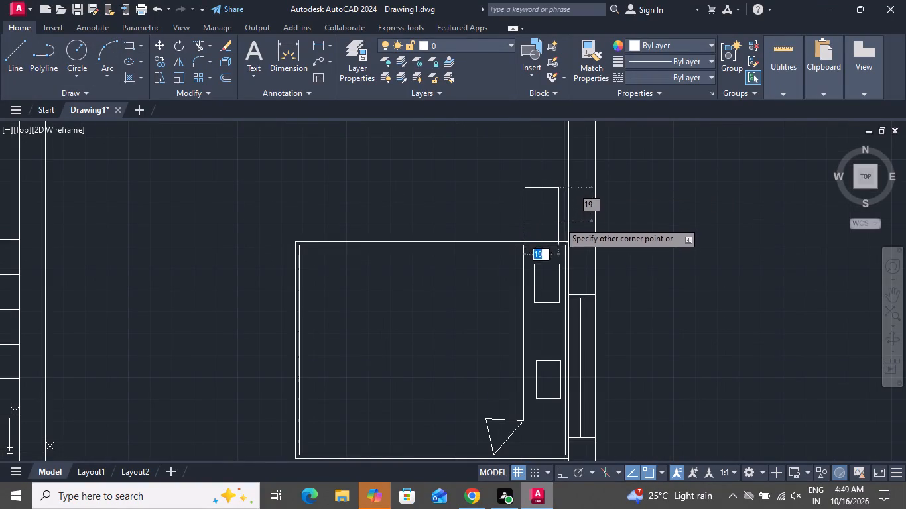
left_click(560, 224)
Copy the small square bedside table about 164 units straight down to the other side of the bed.
left_click(561, 222)
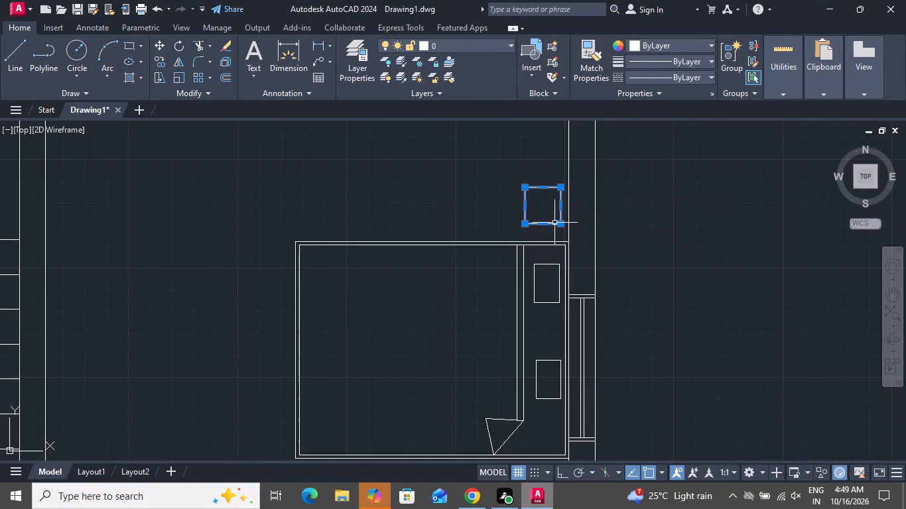
left_click(164, 64)
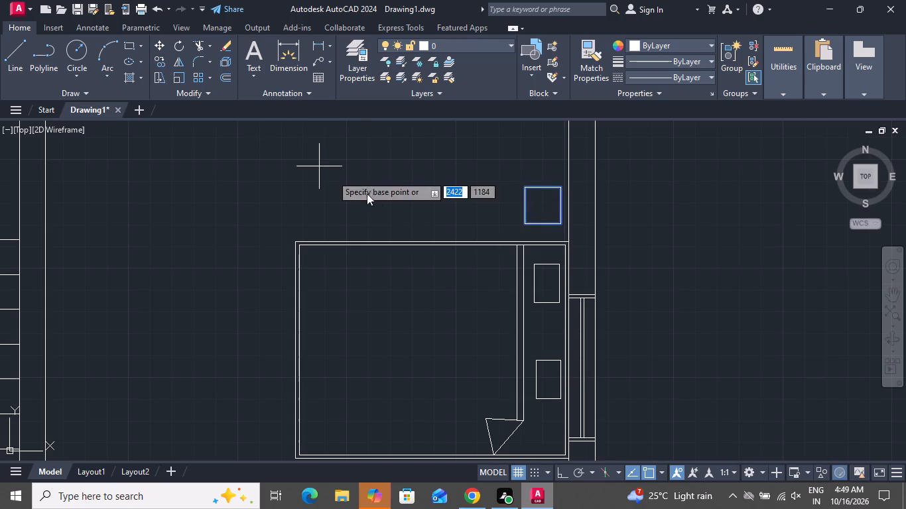
left_click(543, 229)
scroll(543, 253, "down", 2)
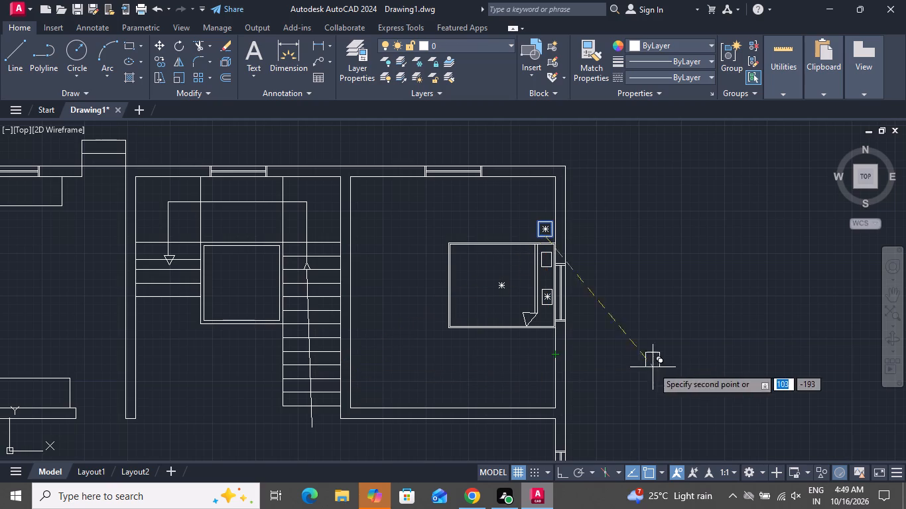
scroll(539, 345, "up", 2)
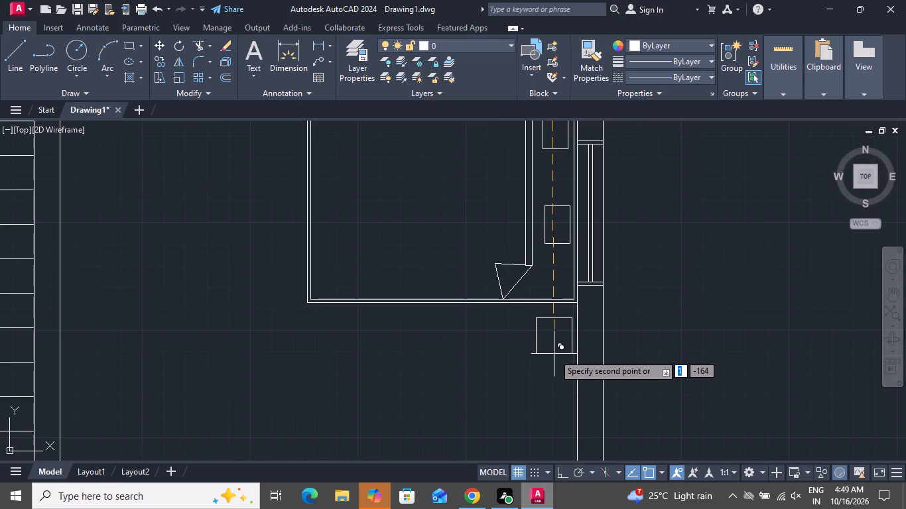
left_click(552, 353)
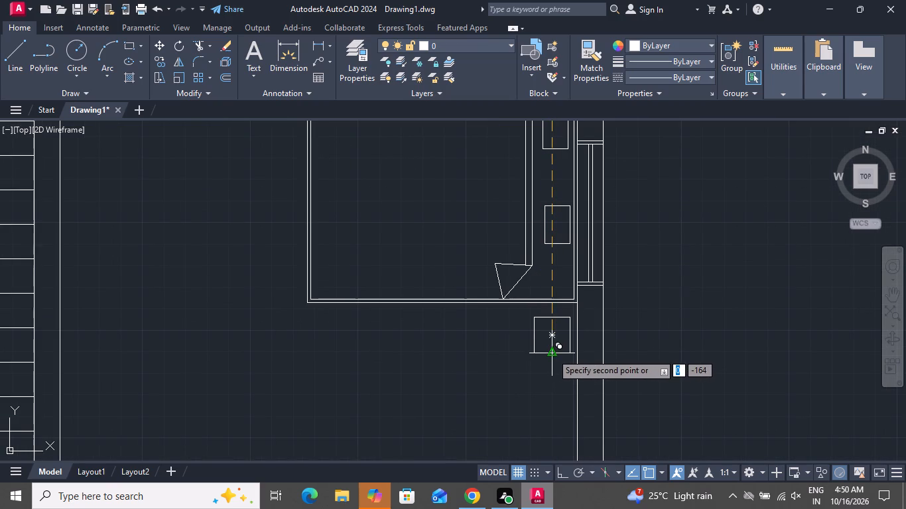
right_click(393, 379)
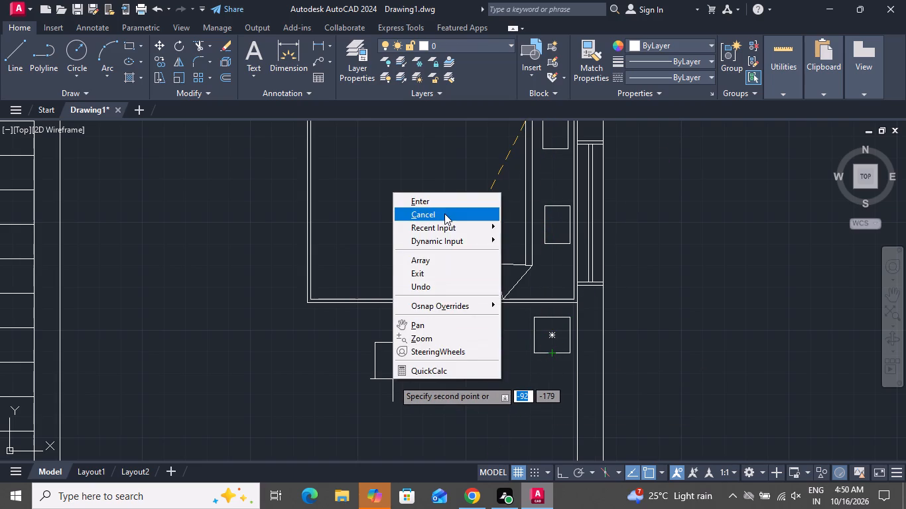
left_click(444, 213)
Draw a horizontal line about 73 units long across the kitchen doorway, joining the upper wall edges.
scroll(443, 213, "down", 3)
scroll(483, 309, "down", 1)
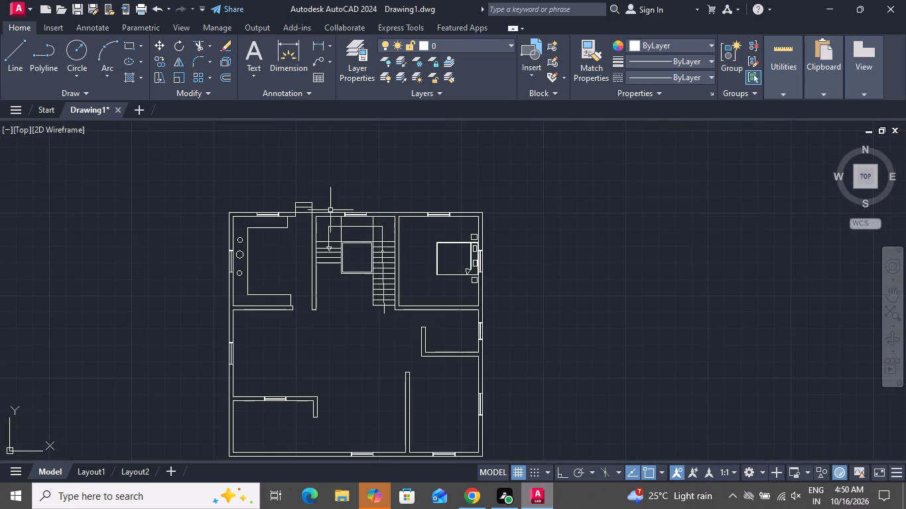
scroll(275, 280, "up", 1)
scroll(306, 333, "up", 2)
scroll(306, 333, "down", 1)
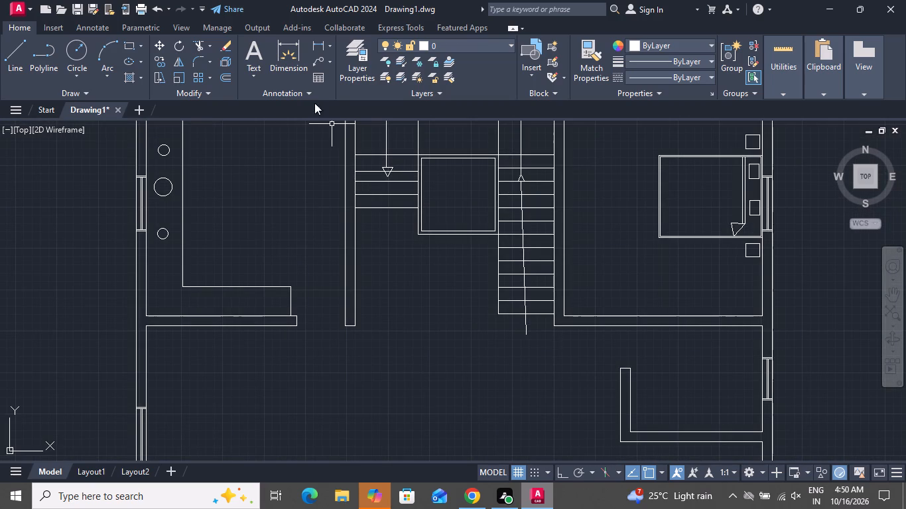
left_click(8, 47)
scroll(326, 351, "up", 1)
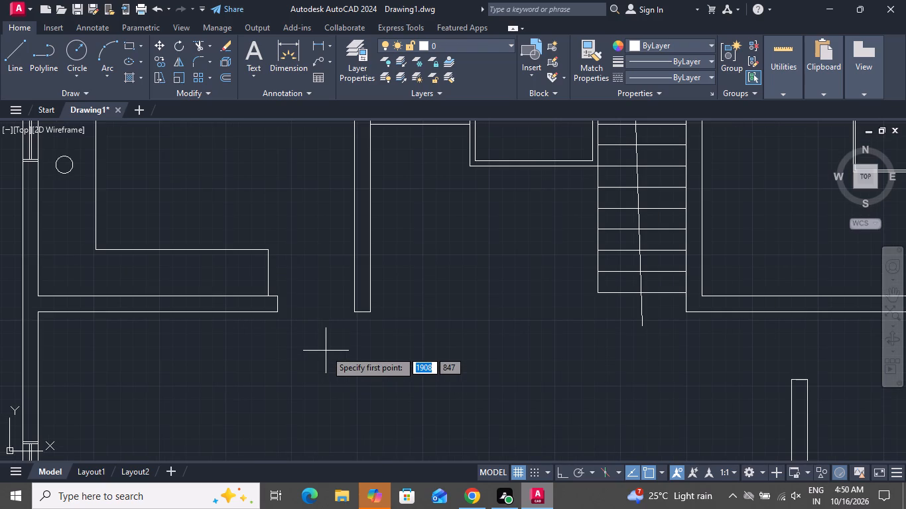
left_click(277, 298)
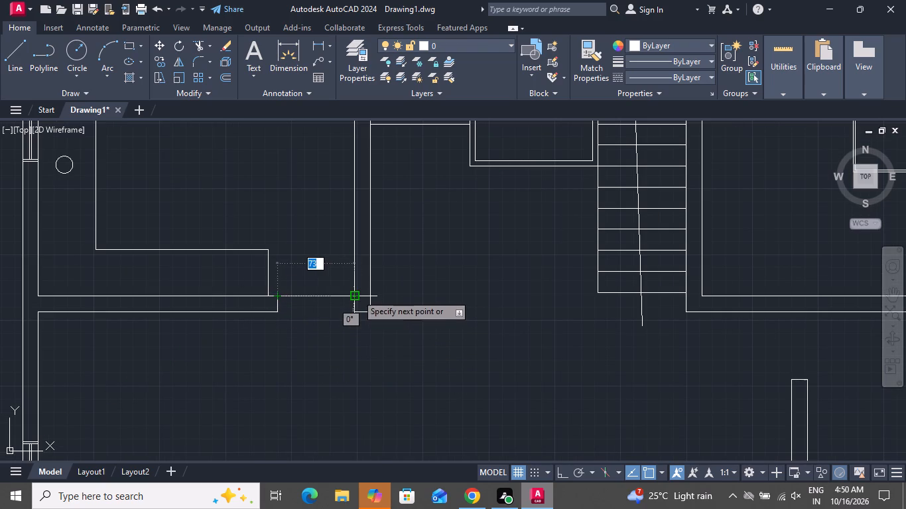
left_click(350, 297)
right_click(350, 297)
left_click(367, 326)
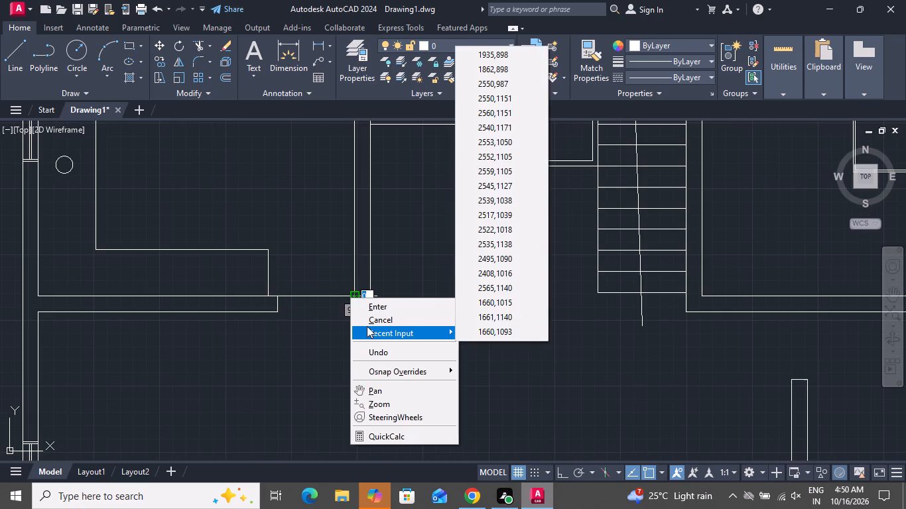
left_click(362, 316)
Draw a second horizontal line about 73 units long across the kitchen doorway, joining the lower wall edges.
left_click(18, 62)
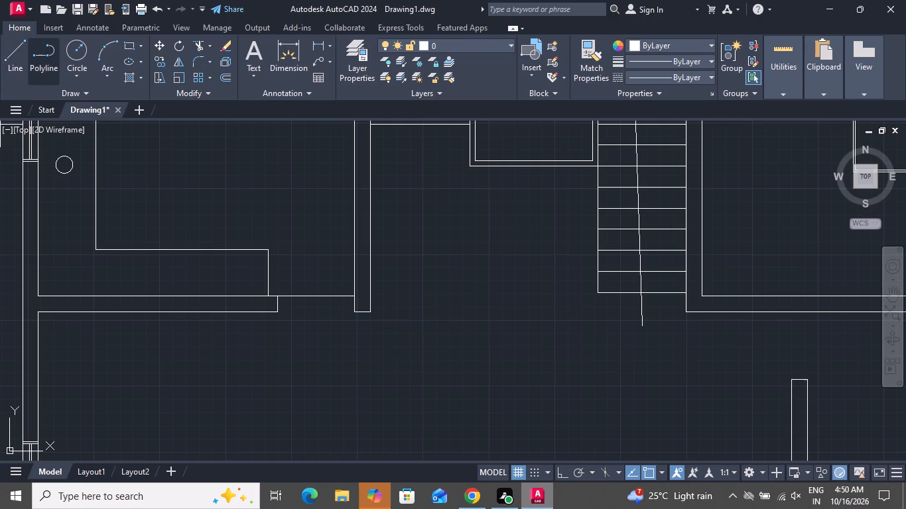
left_click(277, 315)
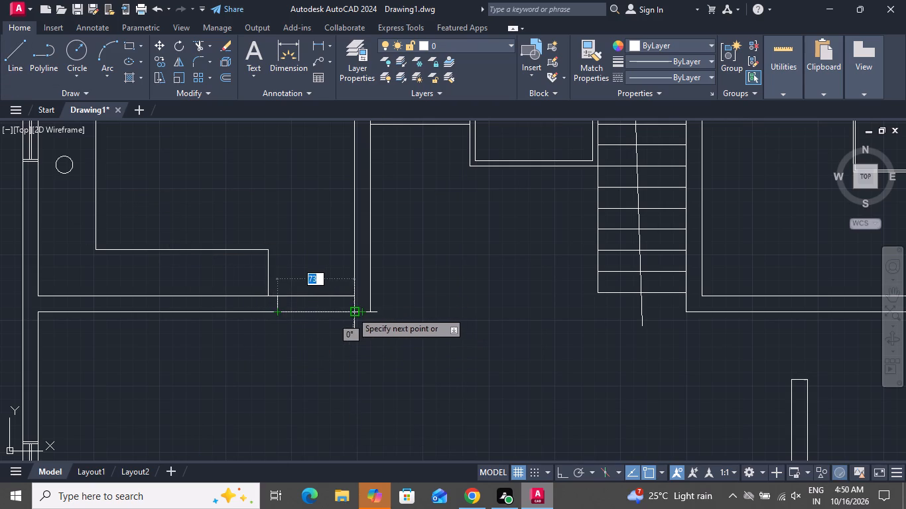
left_click(349, 311)
scroll(357, 315, "up", 3)
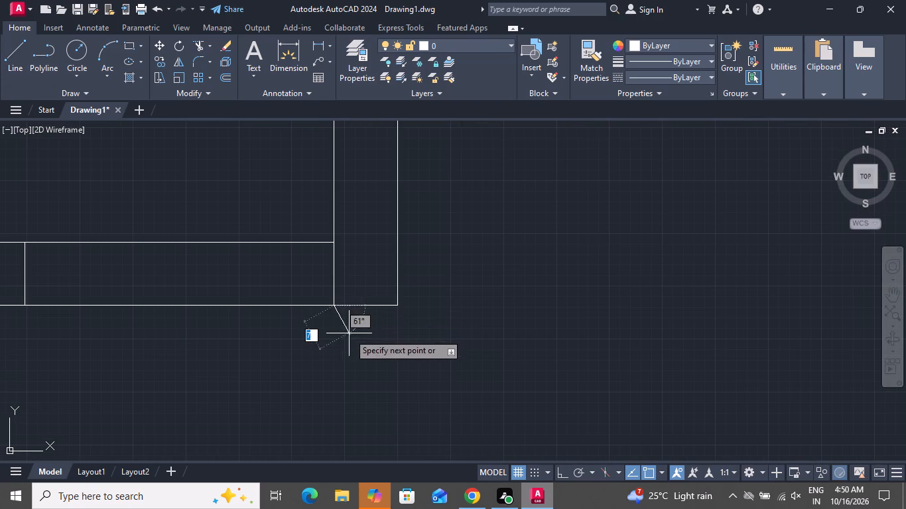
right_click(351, 331)
left_click(365, 354)
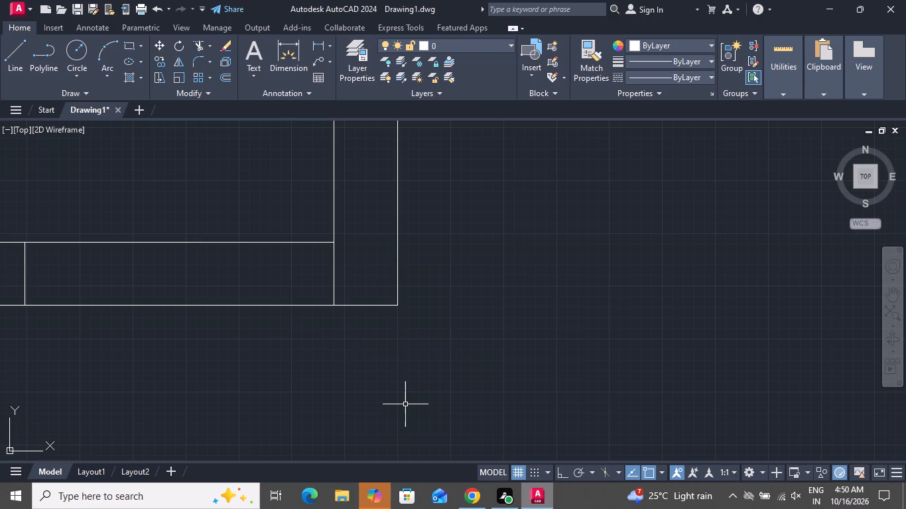
Offset the wall edge at the staircase side of the kitchen doorway by 3 units into the opening.
type("O 3")
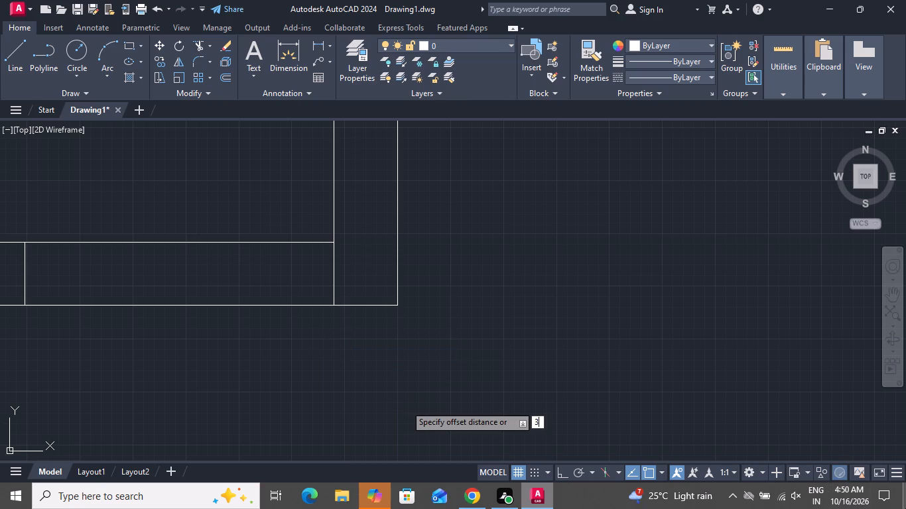
key("BackSpace")
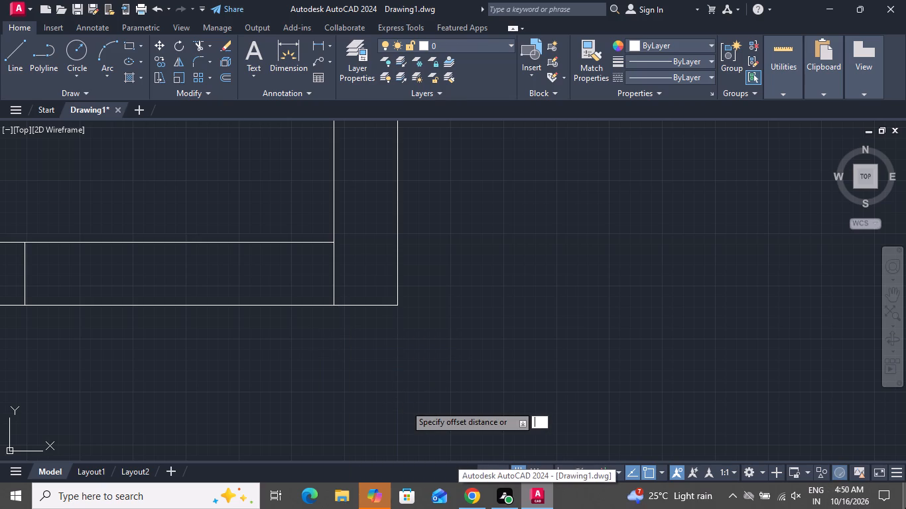
key("3")
key("Return")
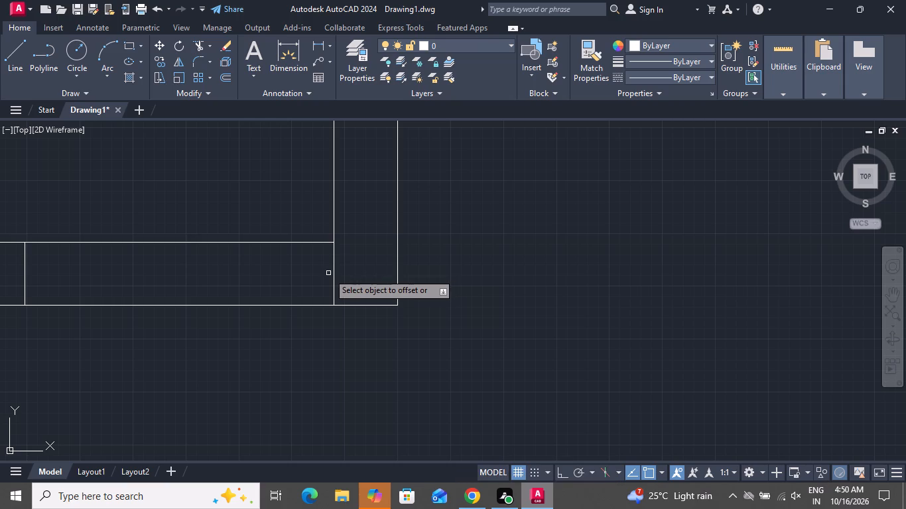
left_click(333, 270)
left_click(302, 272)
right_click(287, 276)
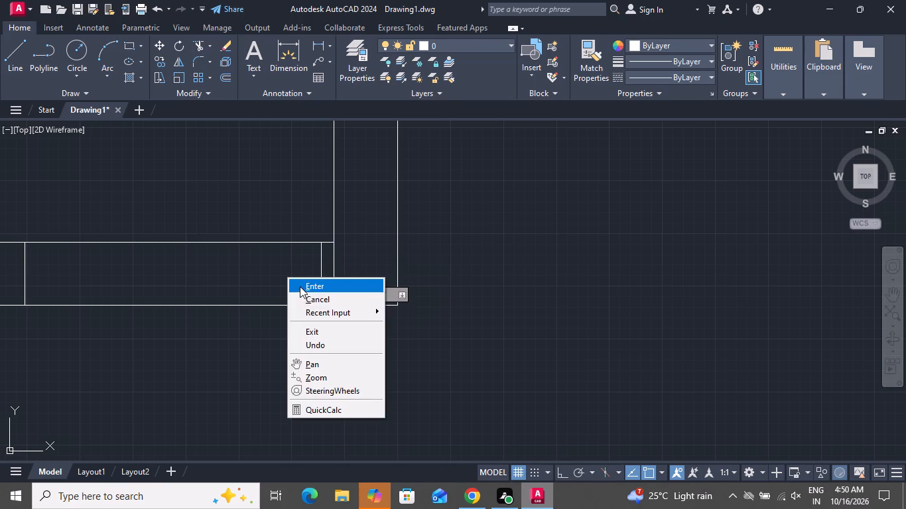
left_click(303, 298)
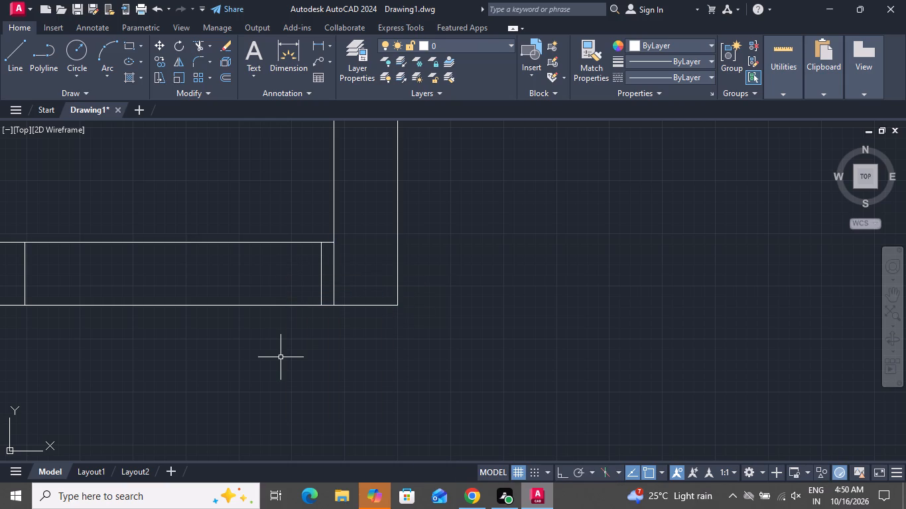
Draw a 30-unit vertical line upward from the midpoint of the door frame line on the doorway's staircase side.
scroll(280, 358, "up", 1)
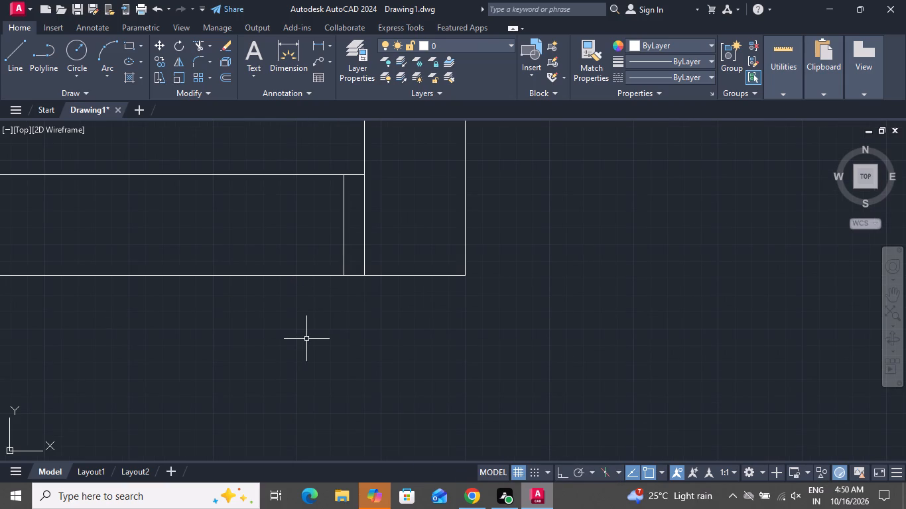
scroll(306, 339, "down", 2)
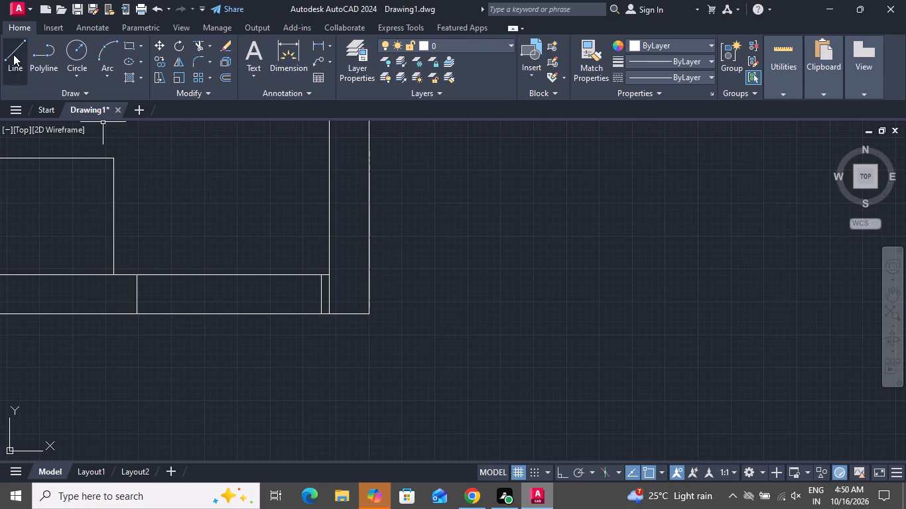
left_click(13, 54)
left_click(318, 294)
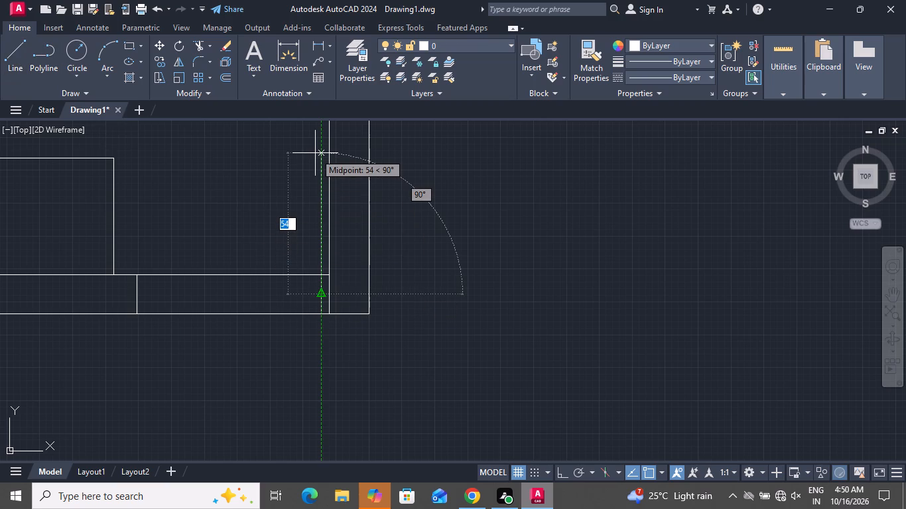
type("30")
key("space")
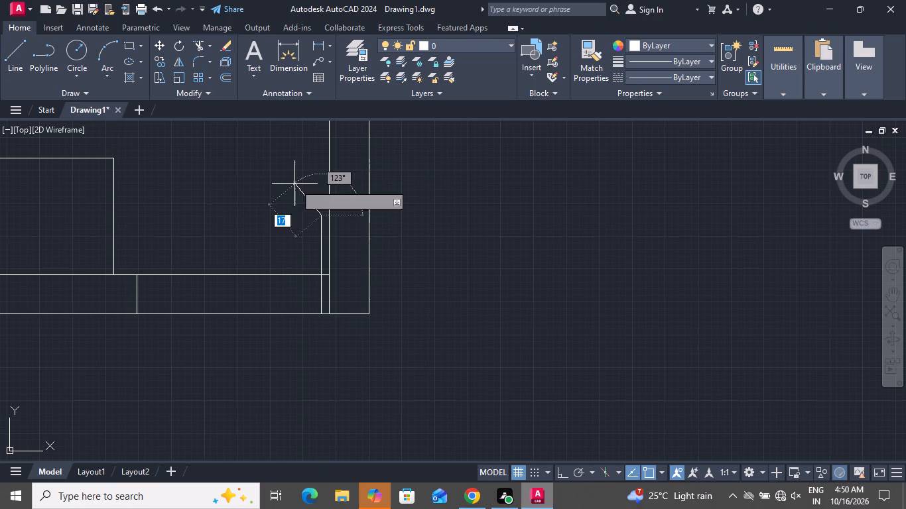
right_click(291, 203)
left_click(299, 227)
Offset the 30-unit vertical door line by 2 units toward the opening.
type("O")
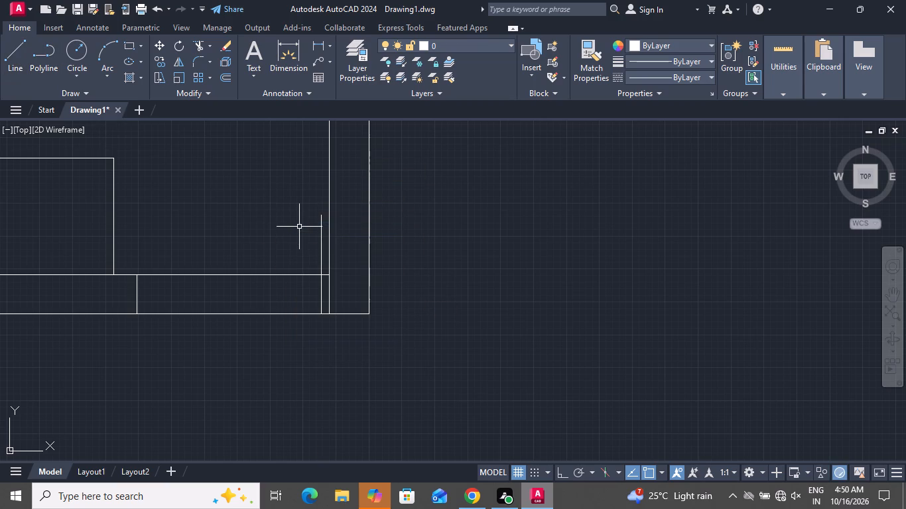
key("space")
key("2")
key("space")
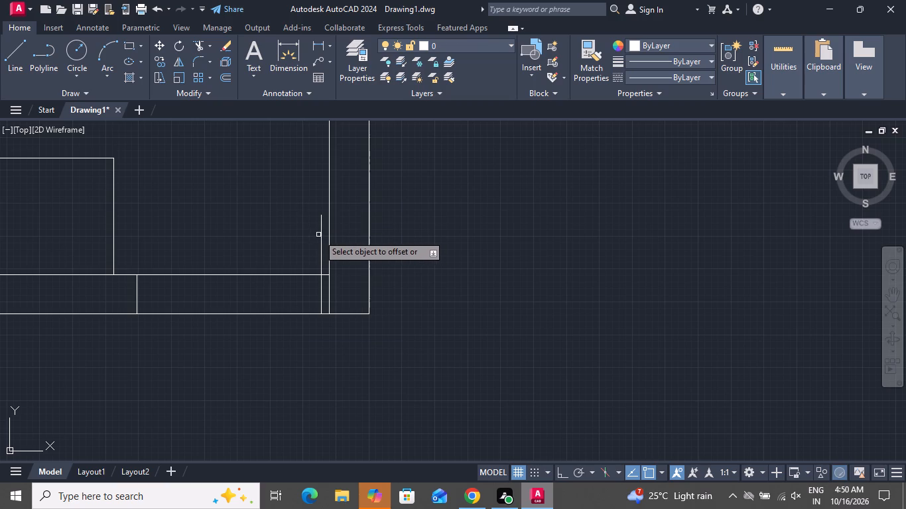
left_click(320, 233)
left_click(287, 228)
right_click(288, 228)
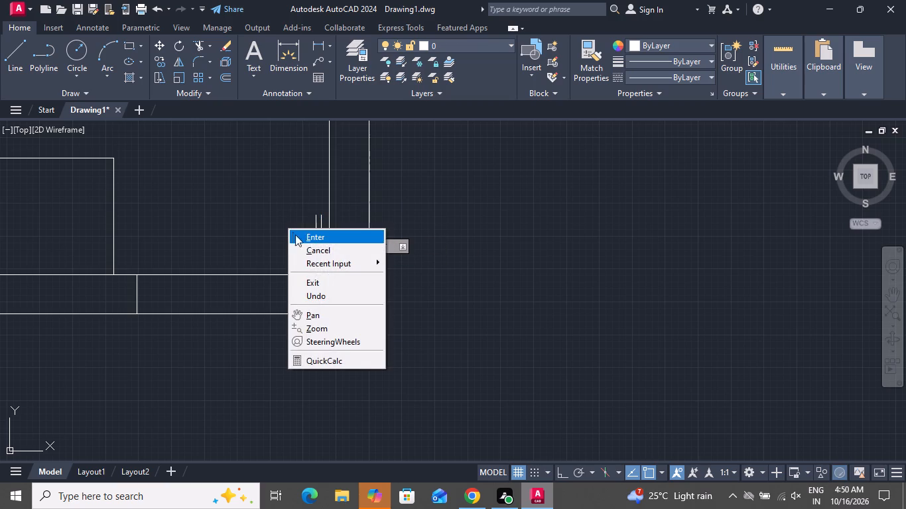
left_click(309, 251)
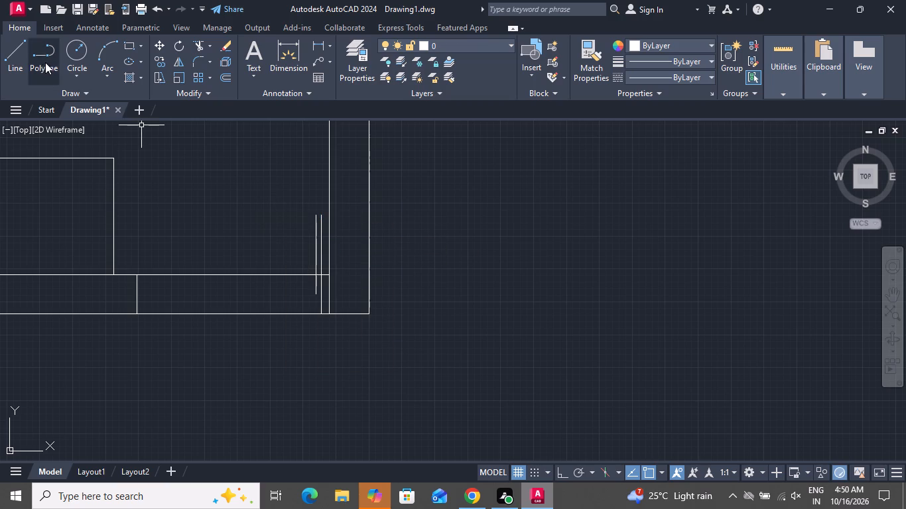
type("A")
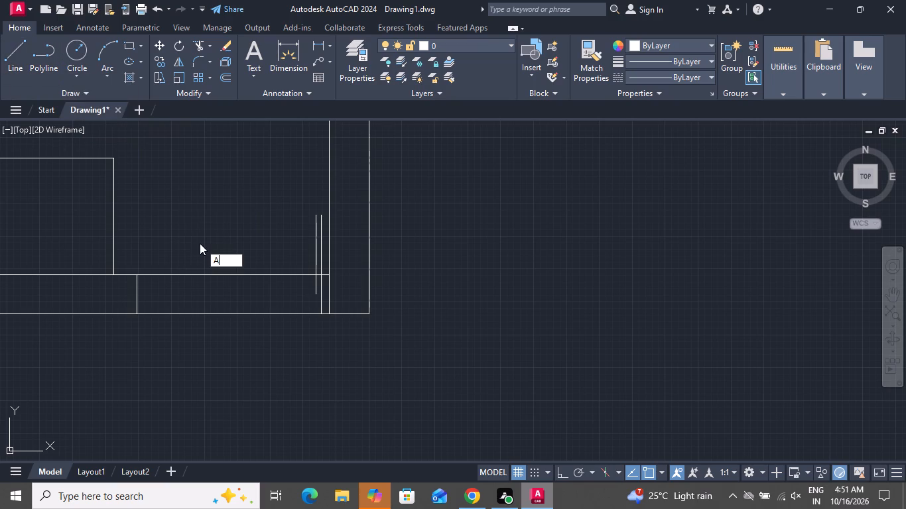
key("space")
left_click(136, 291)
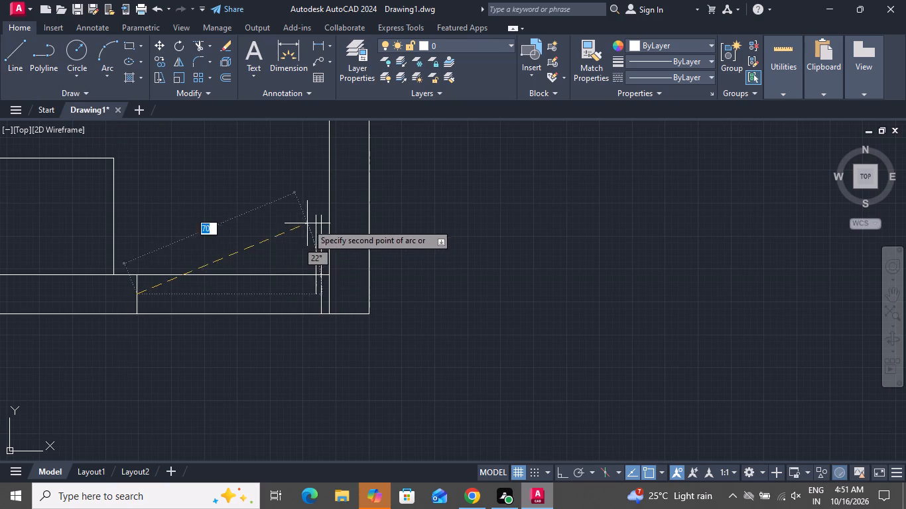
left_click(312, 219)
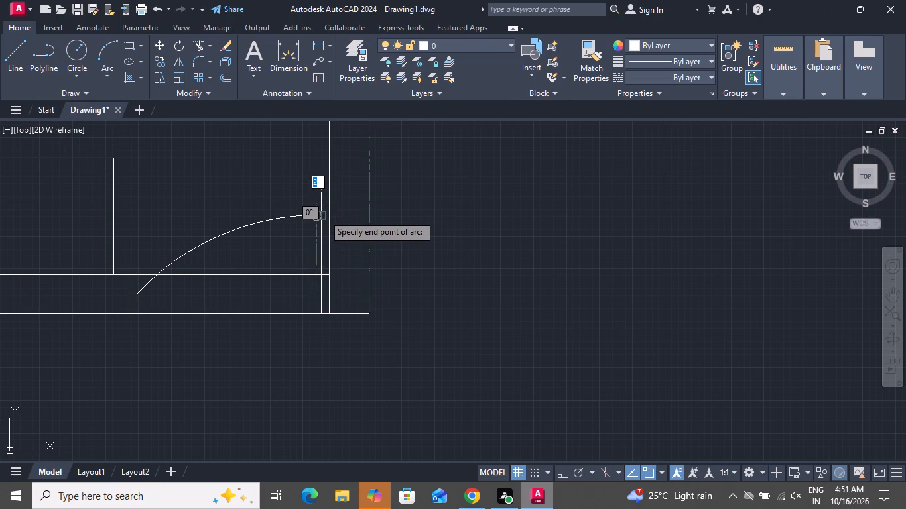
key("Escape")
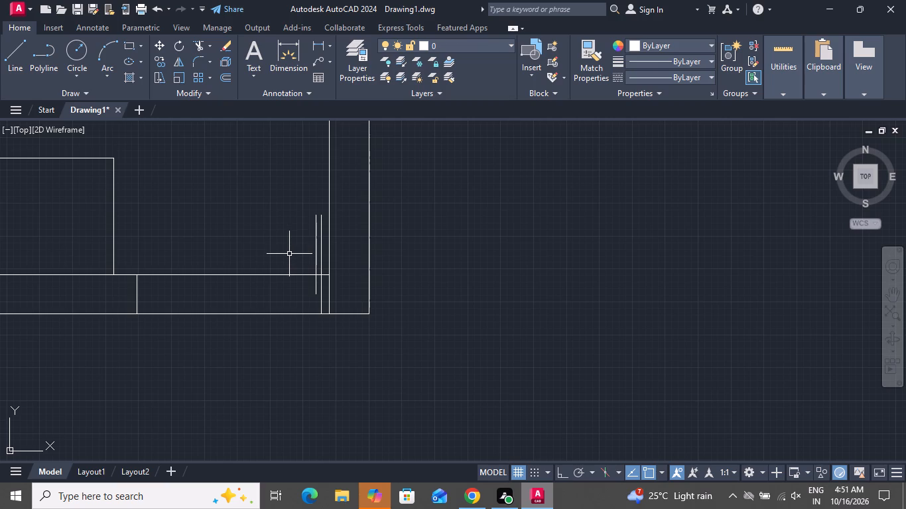
Offset the 30-unit vertical door line by 50 units across the kitchen doorway, away from the staircase side.
scroll(289, 254, "up", 2)
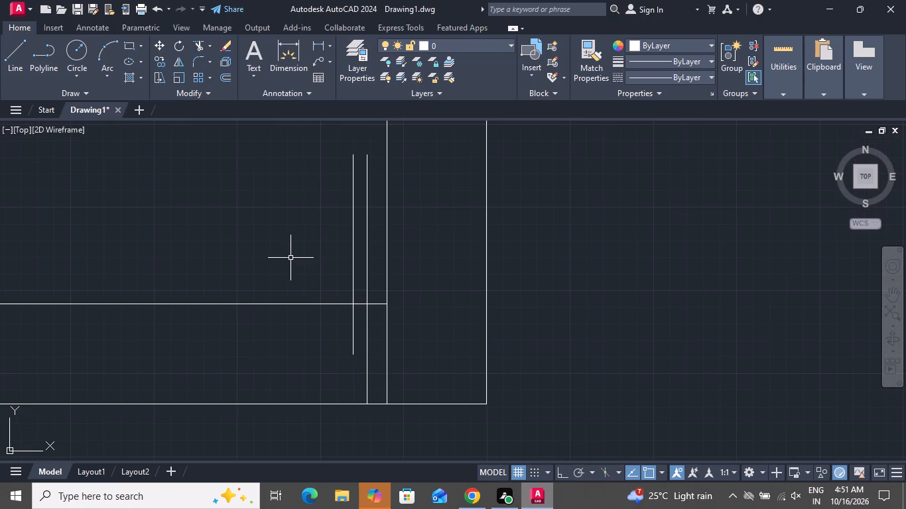
scroll(291, 258, "down", 2)
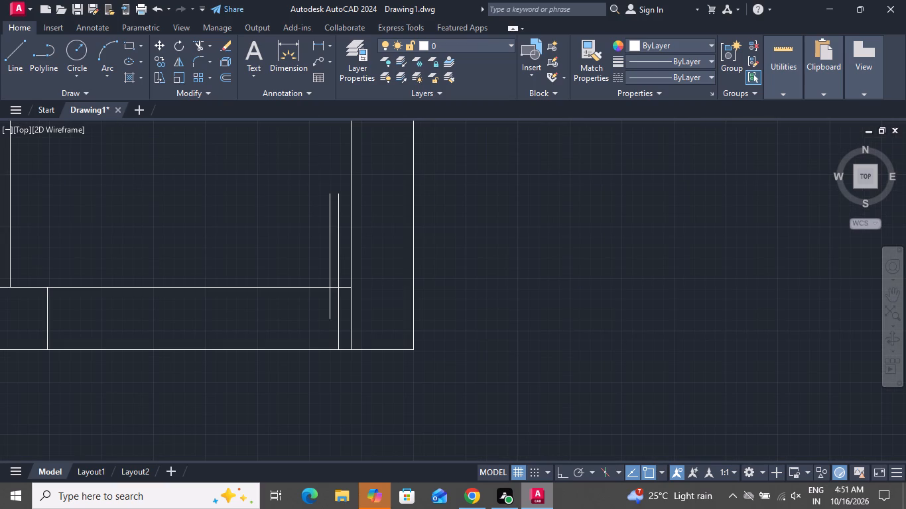
key("o")
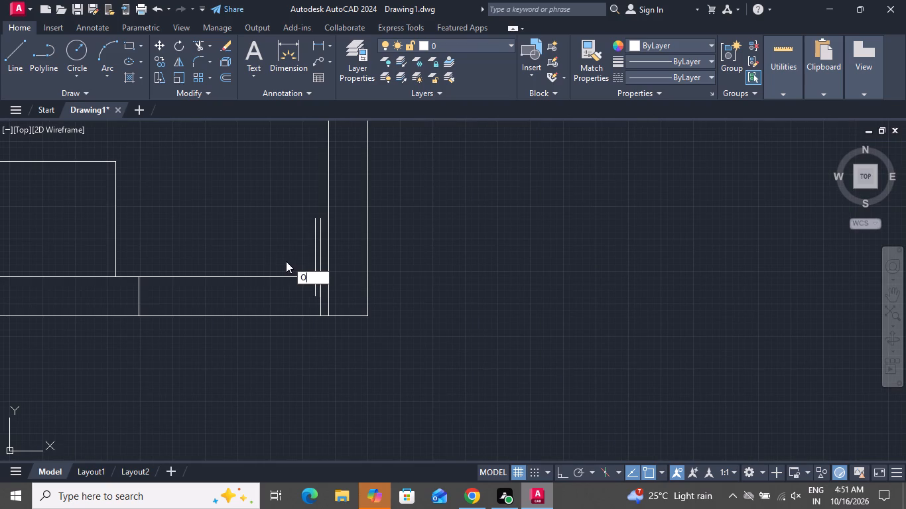
key("space")
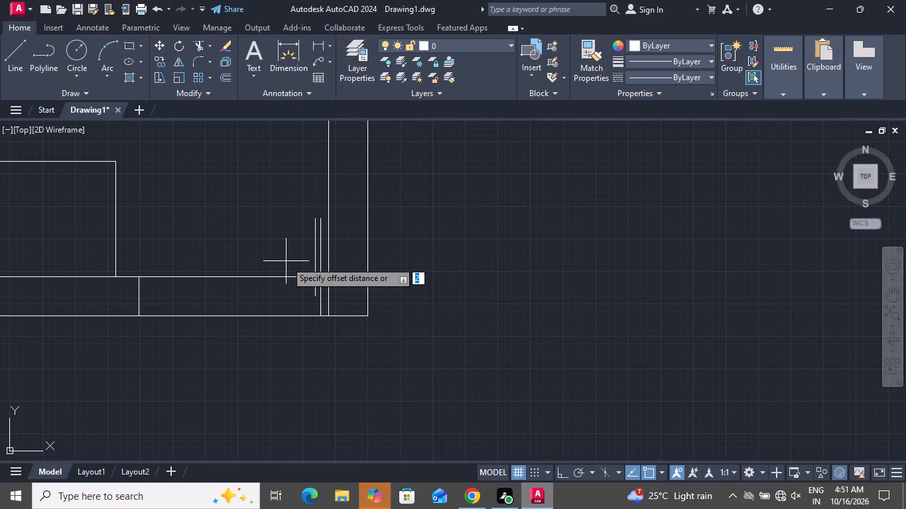
key("5")
key("0")
key("space")
scroll(312, 287, "up", 2)
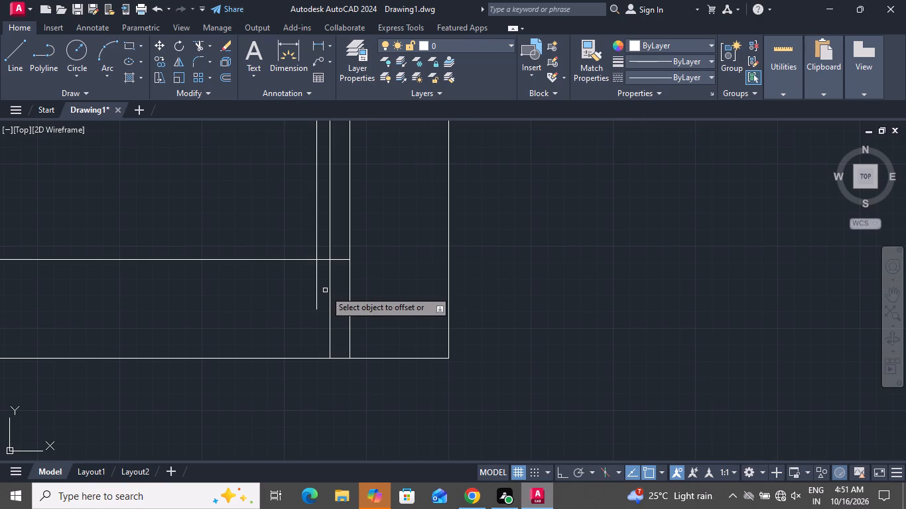
left_click(328, 286)
left_click_drag(261, 288, 267, 290)
scroll(278, 302, "down", 1)
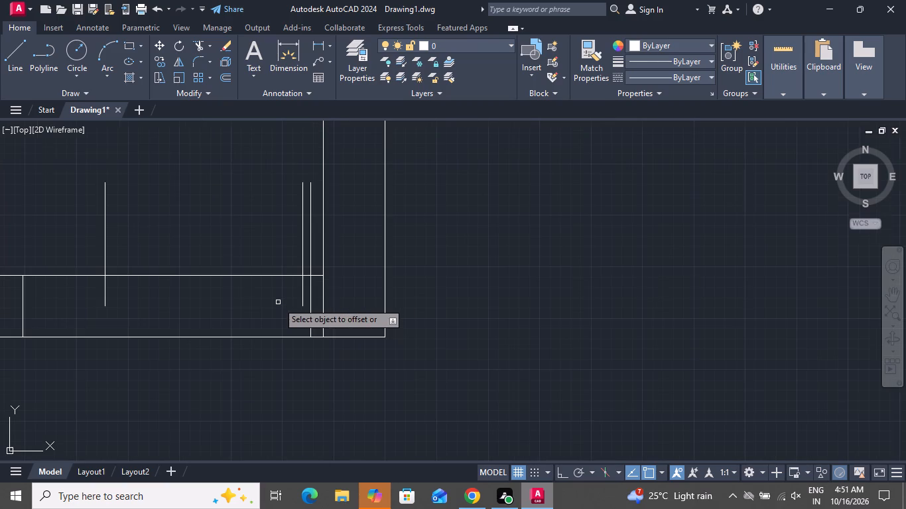
right_click(210, 302)
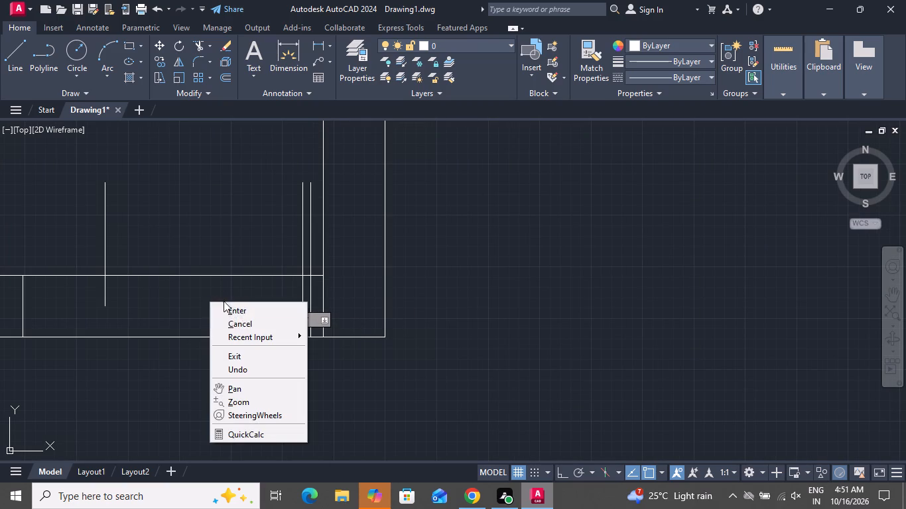
left_click(231, 324)
Draw a vertical line from the lower end of the offset line down to the lower wall edge.
left_click(4, 50)
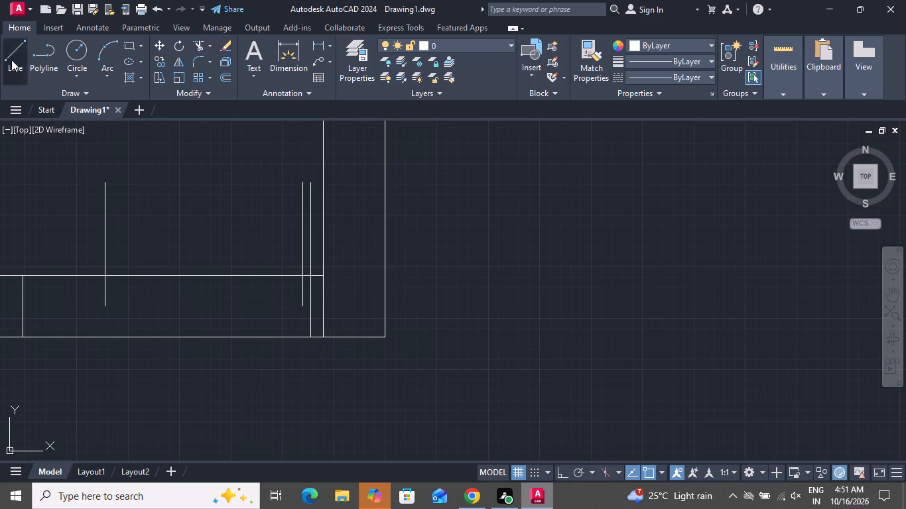
left_click(106, 307)
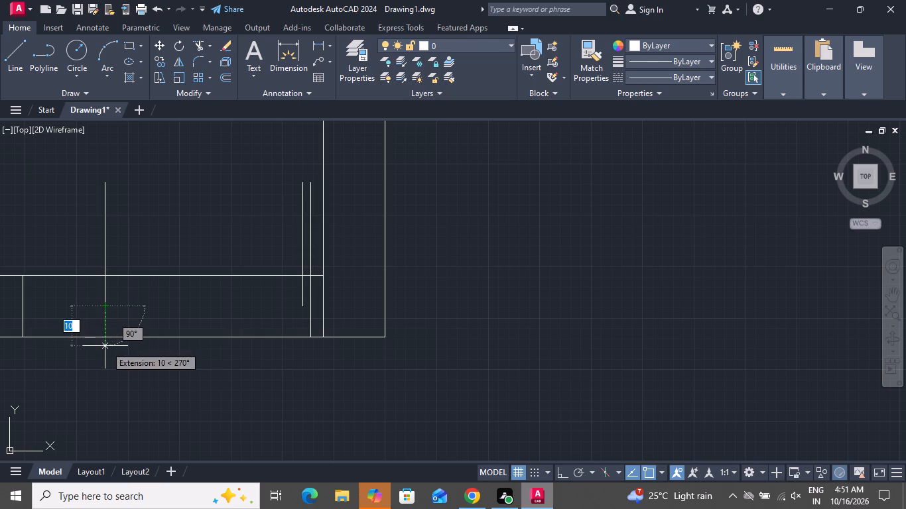
left_click(109, 341)
right_click(111, 339)
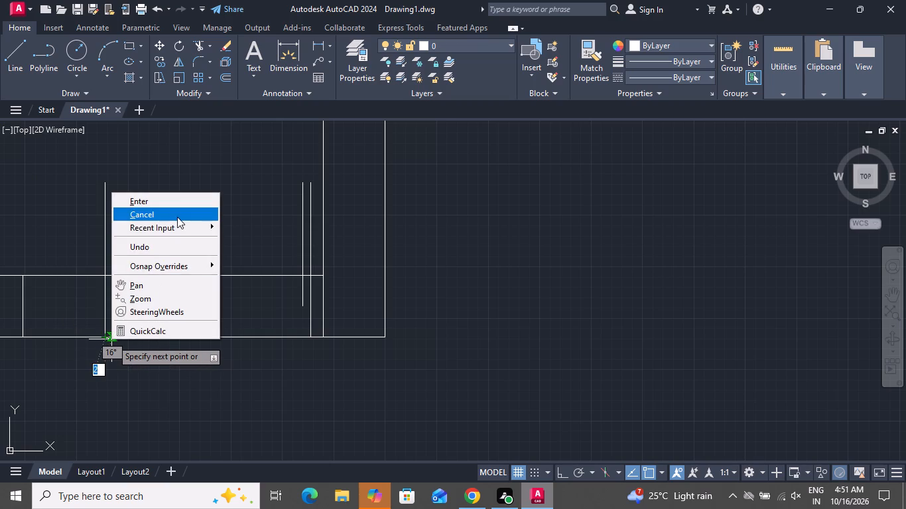
left_click(177, 217)
Trim the offset line above the upper wall edge and remove the old wall-end line on the doorway's far side.
left_click(195, 45)
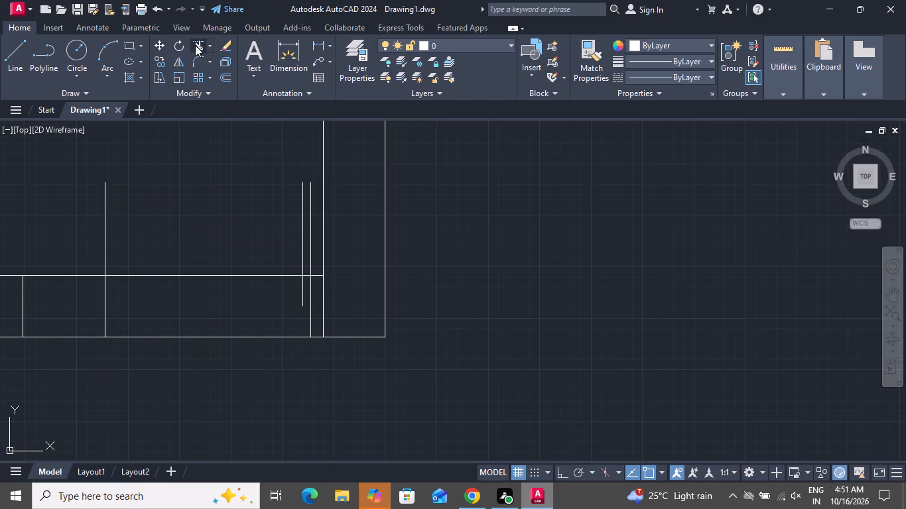
left_click(146, 211)
left_click(90, 220)
left_click(46, 304)
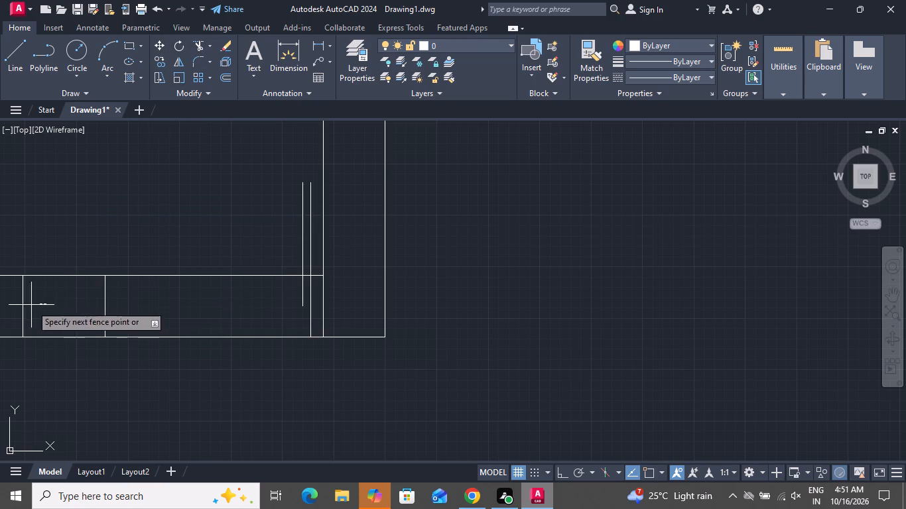
left_click_drag(5, 304, 13, 305)
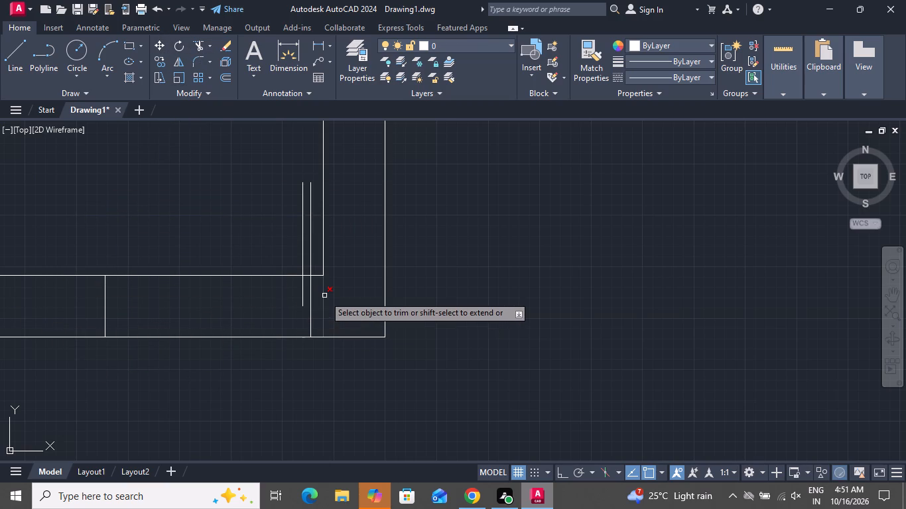
right_click(329, 296)
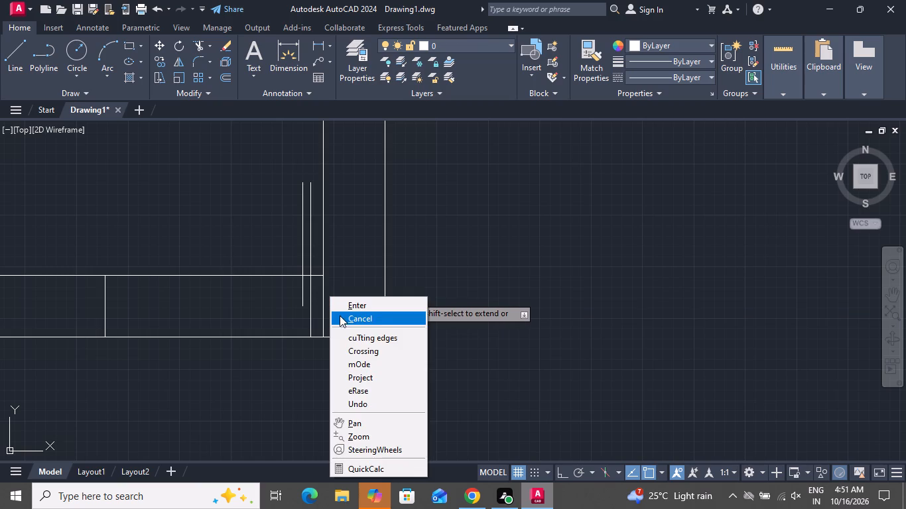
left_click(339, 321)
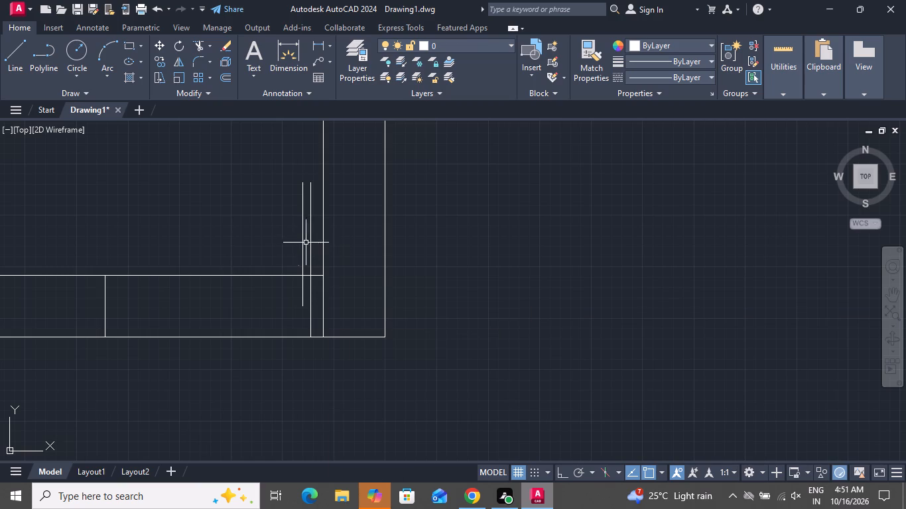
Delete the two 30-unit vertical door lines on the doorway's staircase side.
left_click(320, 244)
left_click(268, 241)
key("Delete")
Draw a 50-unit vertical line upward from the midpoint of the door frame line on the staircase side.
left_click(14, 53)
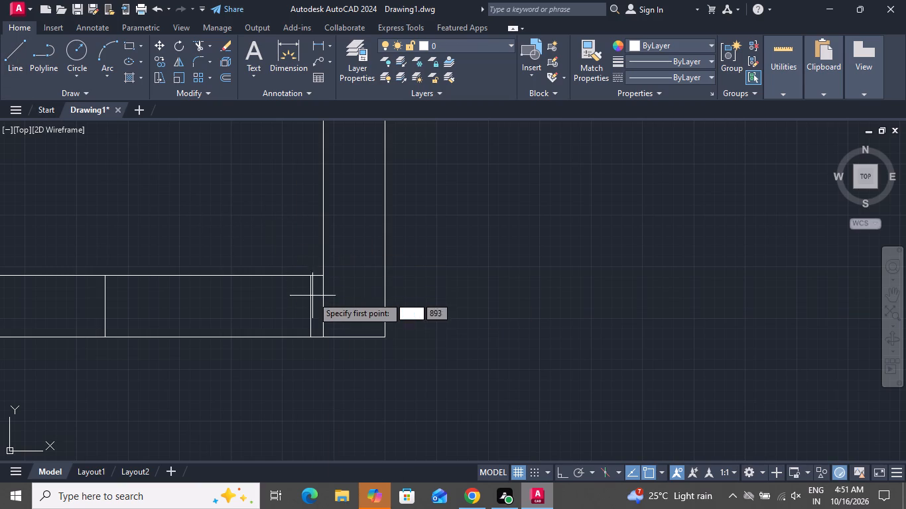
left_click(310, 308)
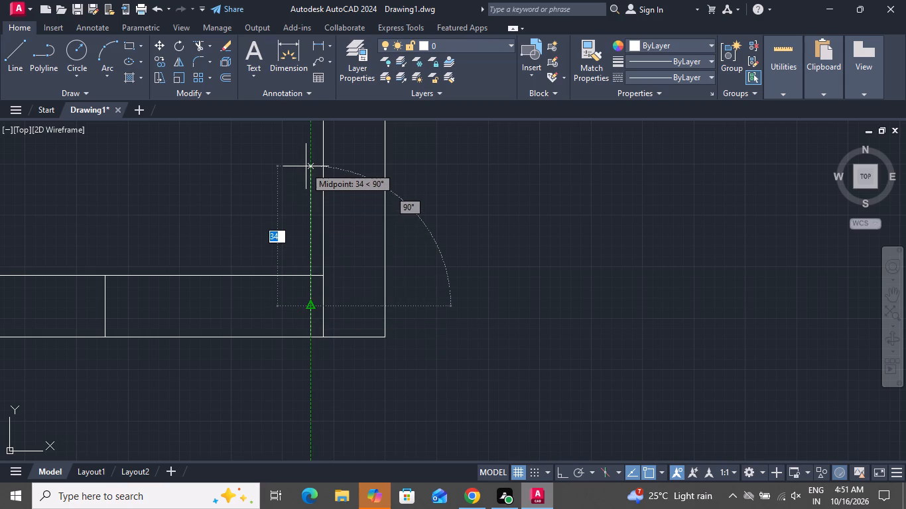
key("5")
key("0")
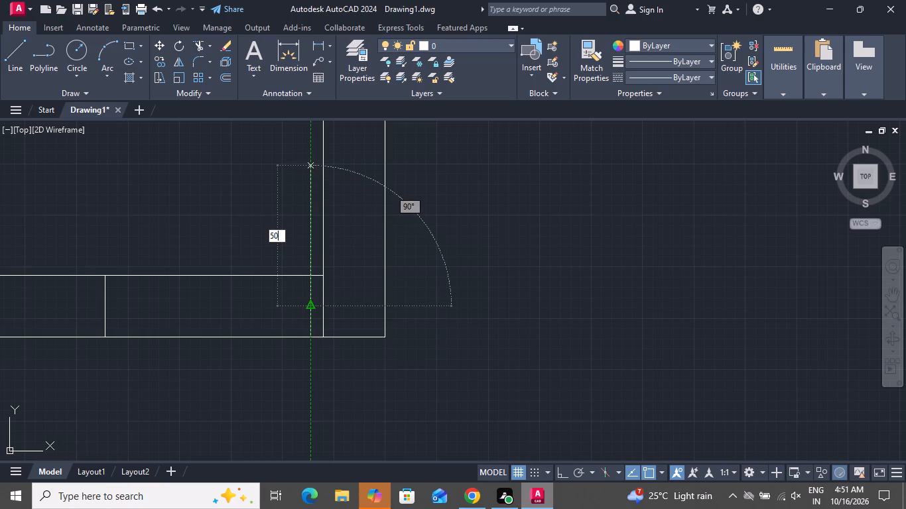
key("space")
scroll(226, 260, "down", 2)
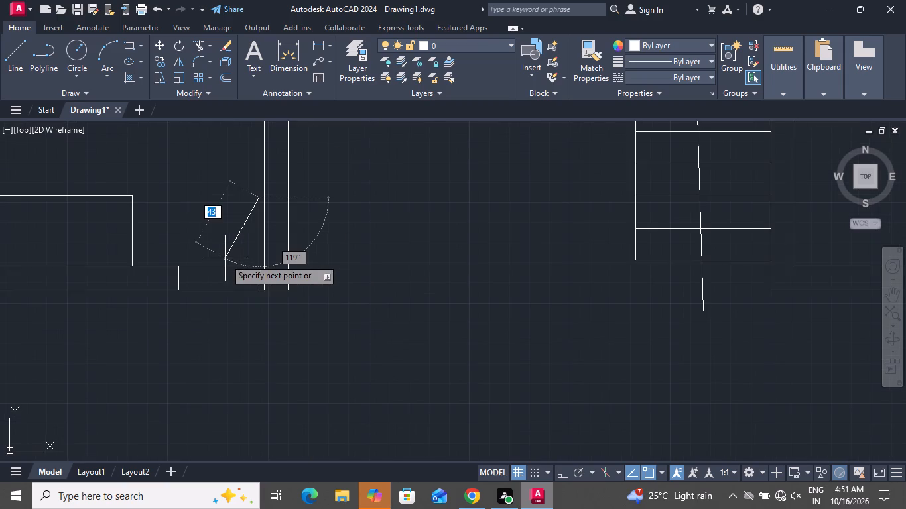
right_click(225, 257)
left_click(266, 281)
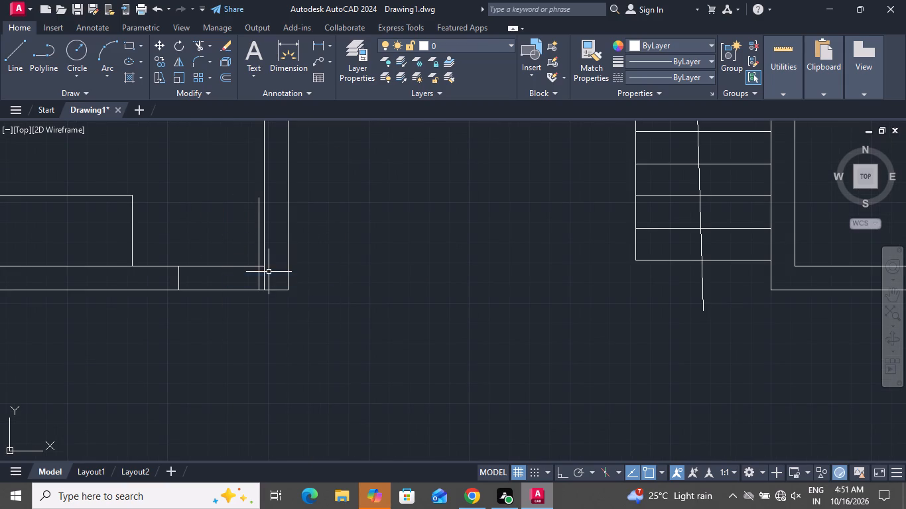
Offset the 50-unit vertical door line by 2 units toward the opening.
type("O")
key("space")
type("2")
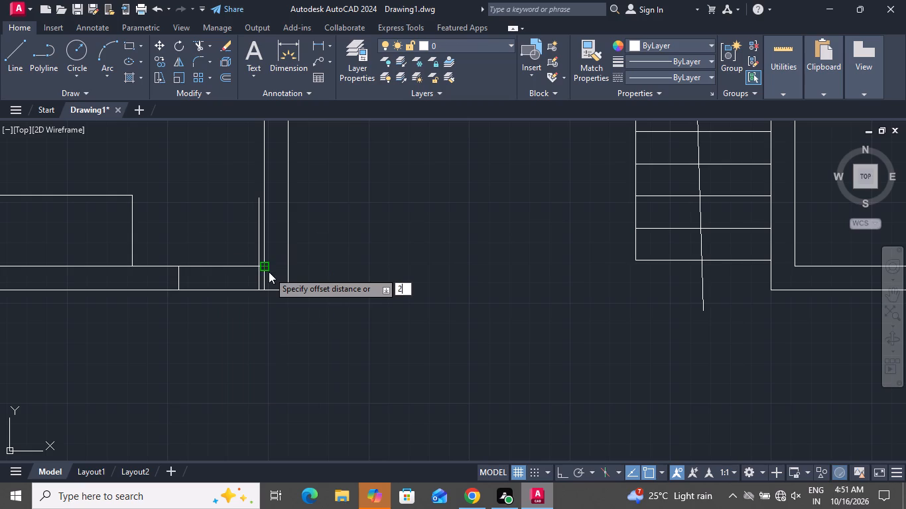
key("space")
scroll(245, 232, "up", 2)
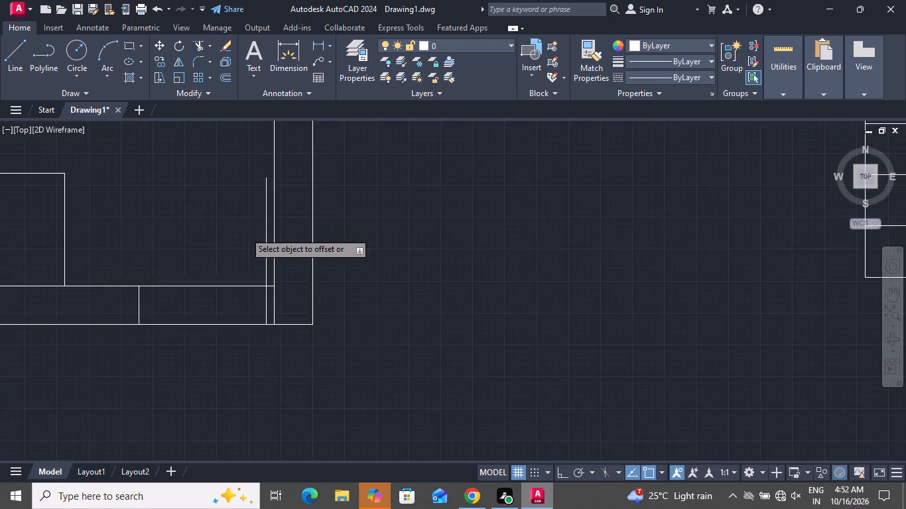
left_click(277, 211)
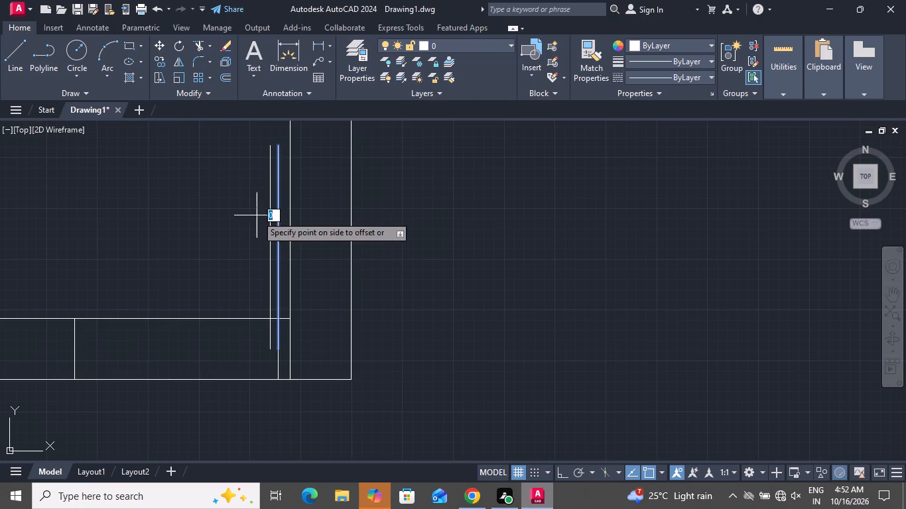
left_click(208, 218)
right_click(234, 227)
left_click(250, 256)
left_click(254, 249)
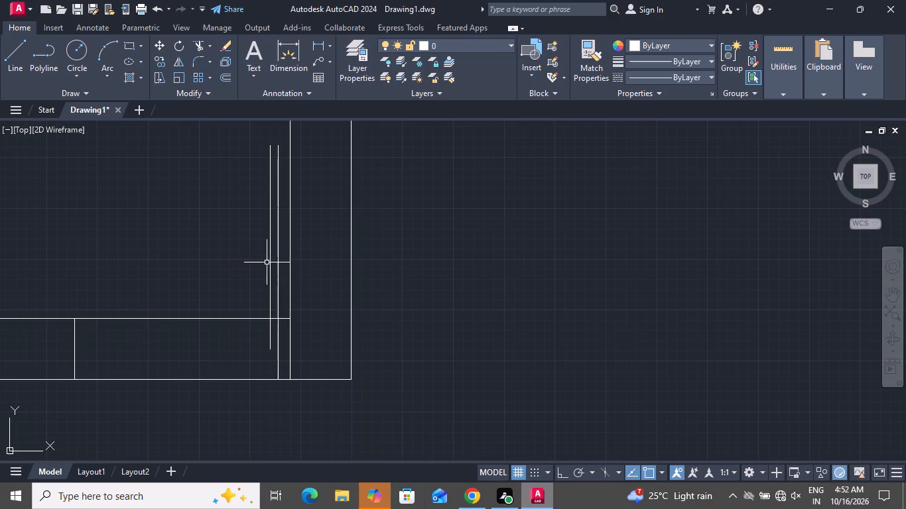
Draw the door swing arc from the far jamb line's midpoint through the top of the offset line to the top of the 50-unit line.
type("A")
key("space")
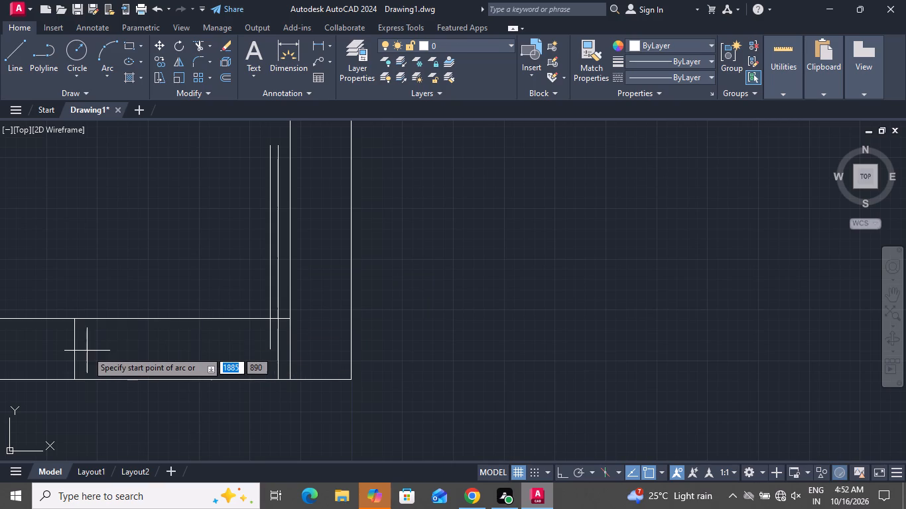
left_click(76, 350)
left_click(266, 145)
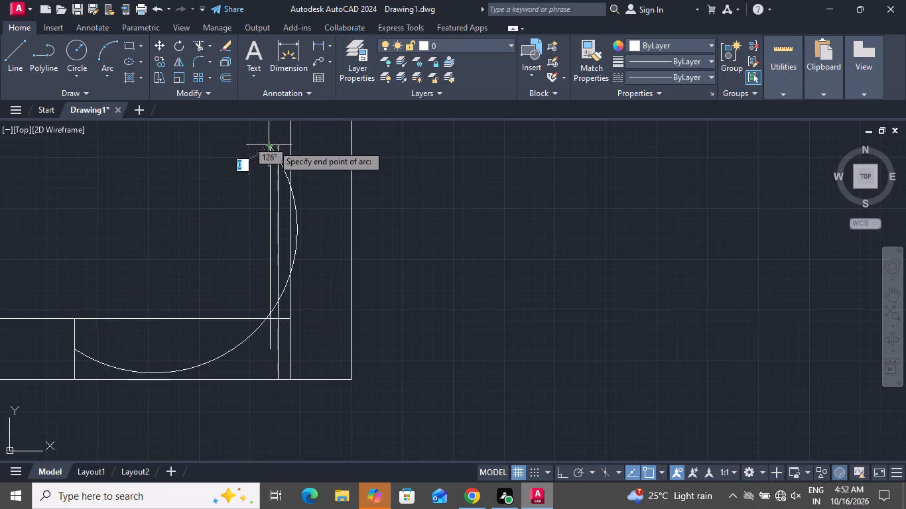
left_click(279, 146)
scroll(288, 249, "down", 1)
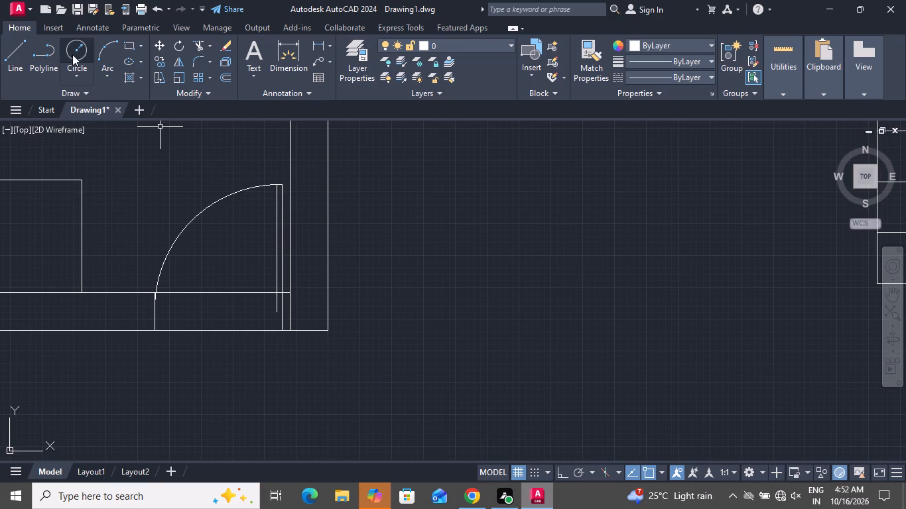
Close the lower end of the kitchen door leaf with a short horizontal line between its two vertical lines.
left_click(16, 50)
scroll(271, 330, "up", 2)
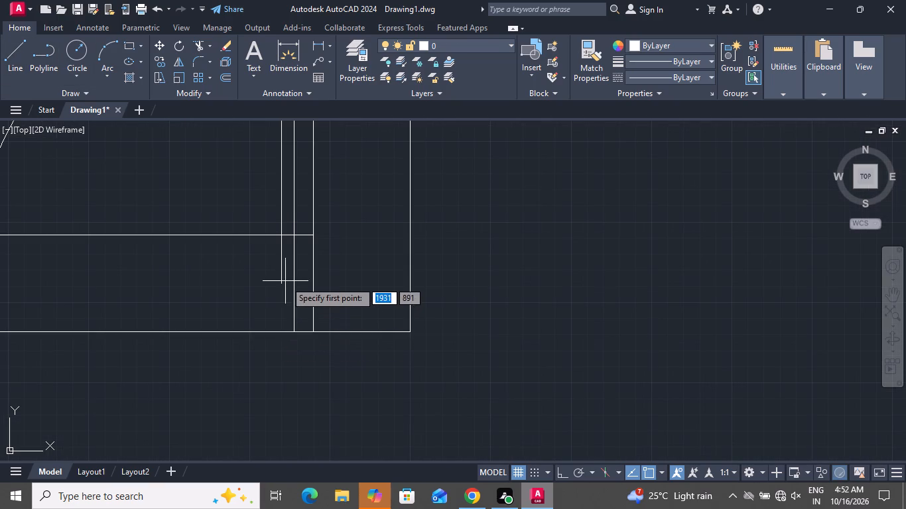
left_click(281, 284)
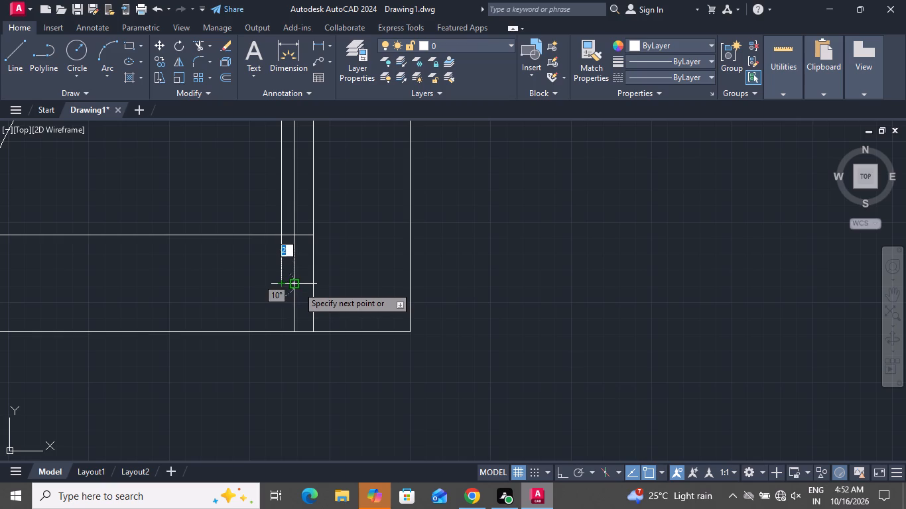
left_click(298, 284)
scroll(303, 285, "up", 1)
right_click(303, 285)
left_click(319, 306)
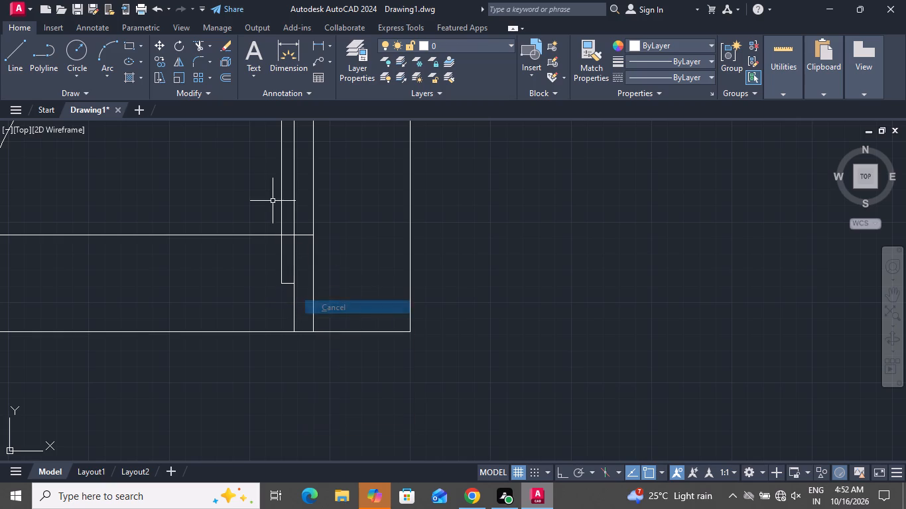
Trim the frame-side vertical line between the upper wall line and the door leaf's short closing line.
left_click(196, 50)
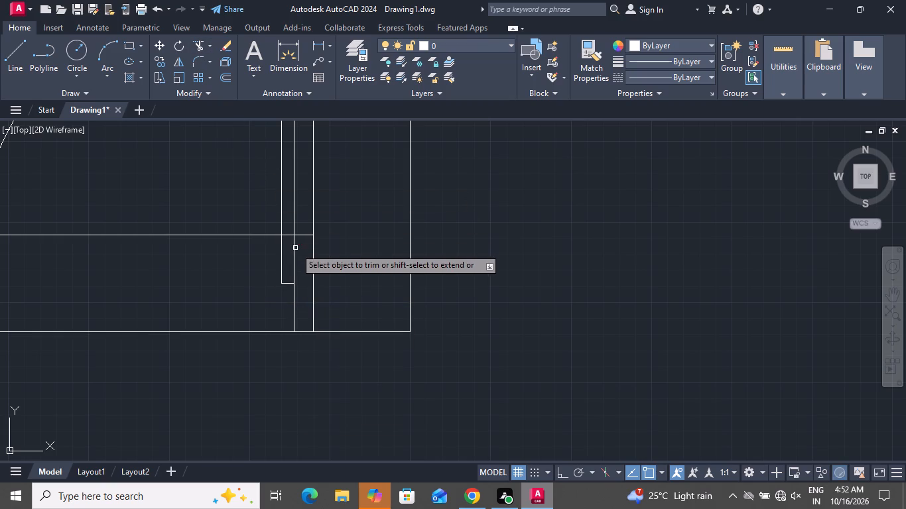
left_click(292, 250)
left_click(299, 252)
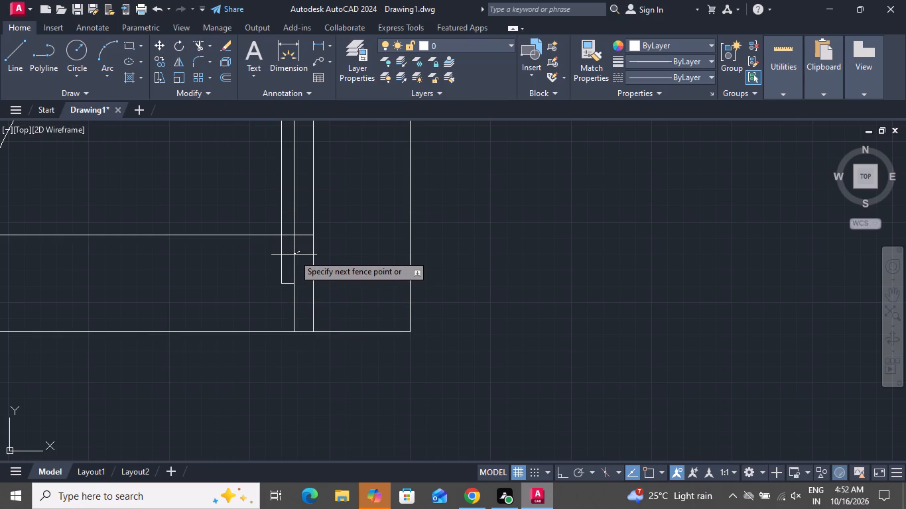
left_click(288, 254)
scroll(318, 251, "up", 1)
scroll(318, 251, "down", 2)
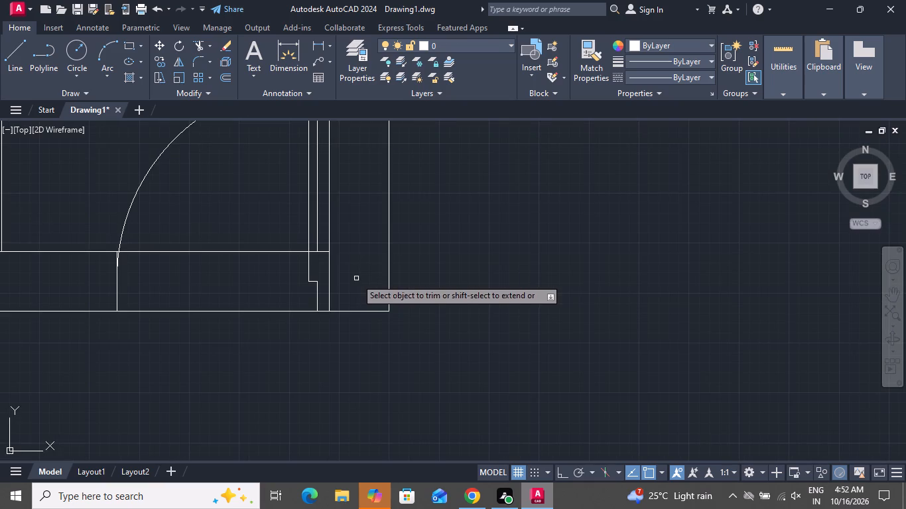
Trim both wall lines across the kitchen door opening and the far jamb line's segment above the swing arc's start.
left_click(209, 240)
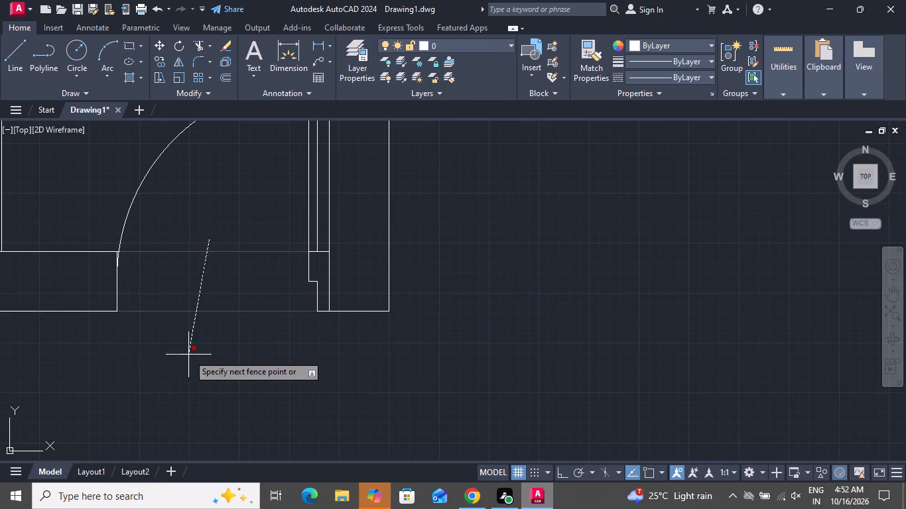
left_click(188, 355)
scroll(85, 252, "up", 3)
scroll(156, 268, "up", 1)
scroll(157, 268, "down", 1)
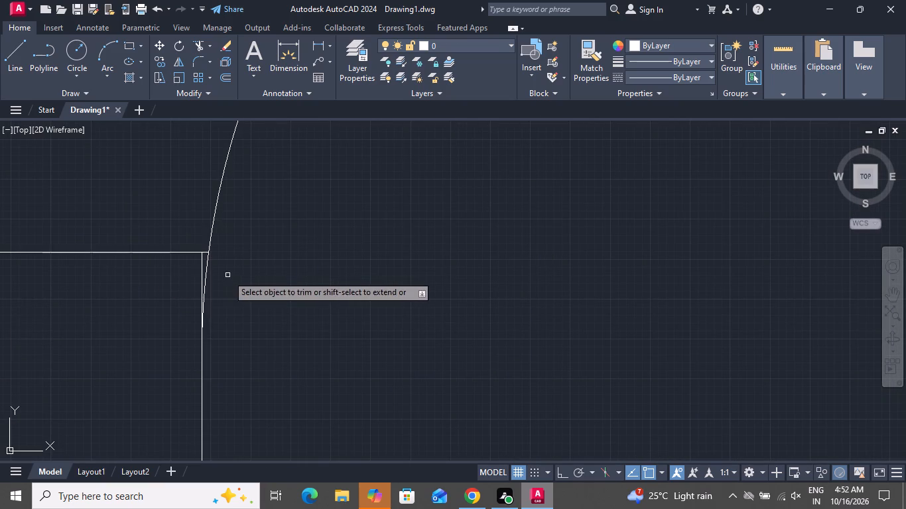
left_click(201, 262)
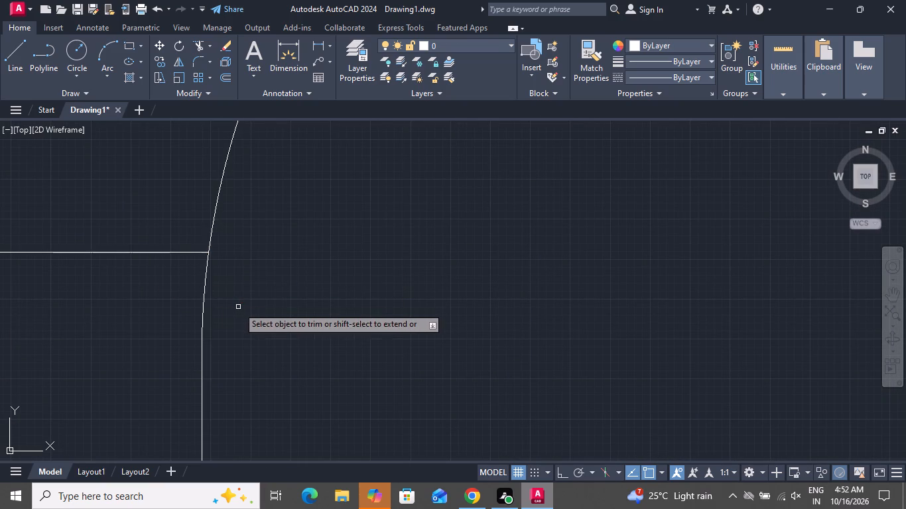
scroll(240, 308, "up", 1)
right_click(246, 306)
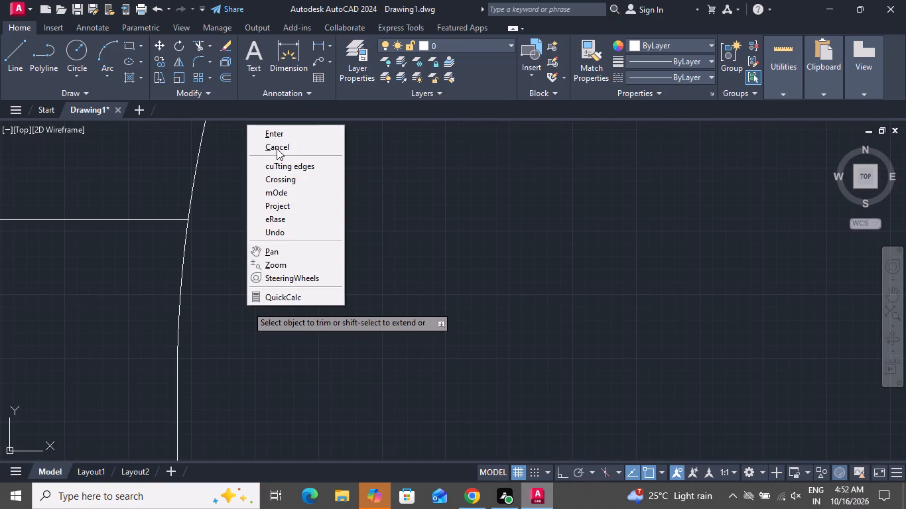
left_click(277, 148)
Draw a vertical line across the bedroom's lower wall, from the inner corner beside the staircase to the outer wall line.
scroll(310, 306, "down", 1)
scroll(310, 310, "up", 1)
scroll(310, 310, "down", 8)
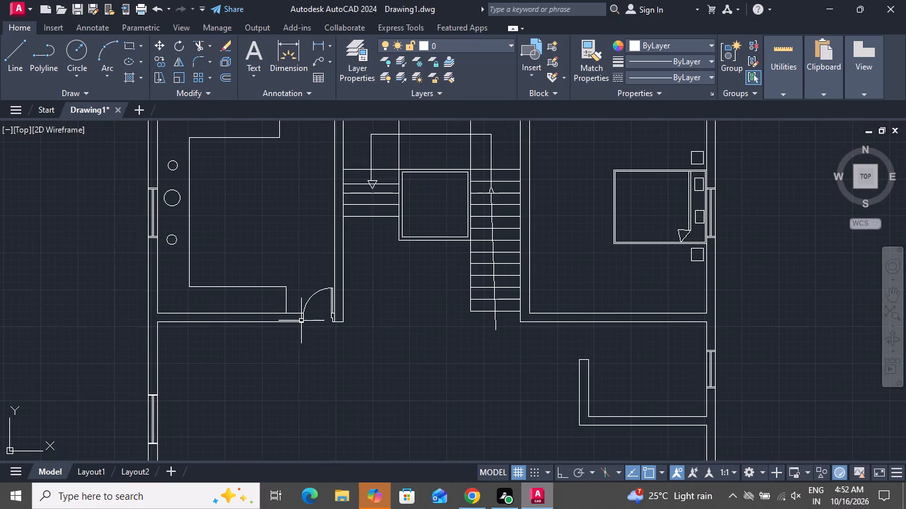
scroll(301, 321, "down", 1)
left_click(4, 52)
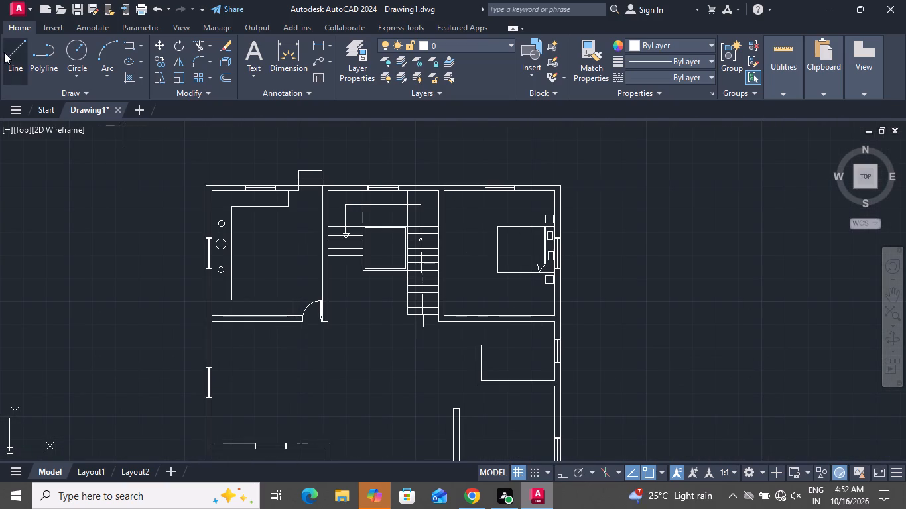
scroll(439, 318, "up", 4)
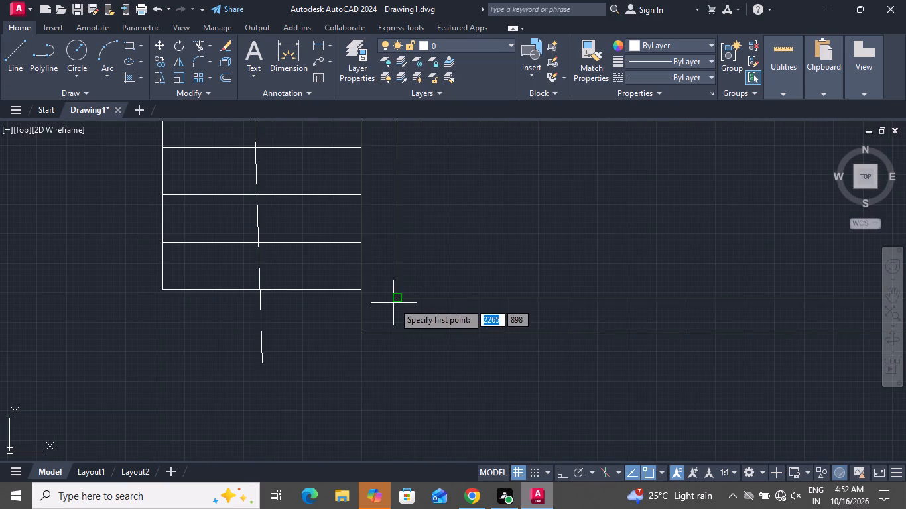
left_click(395, 300)
left_click(396, 331)
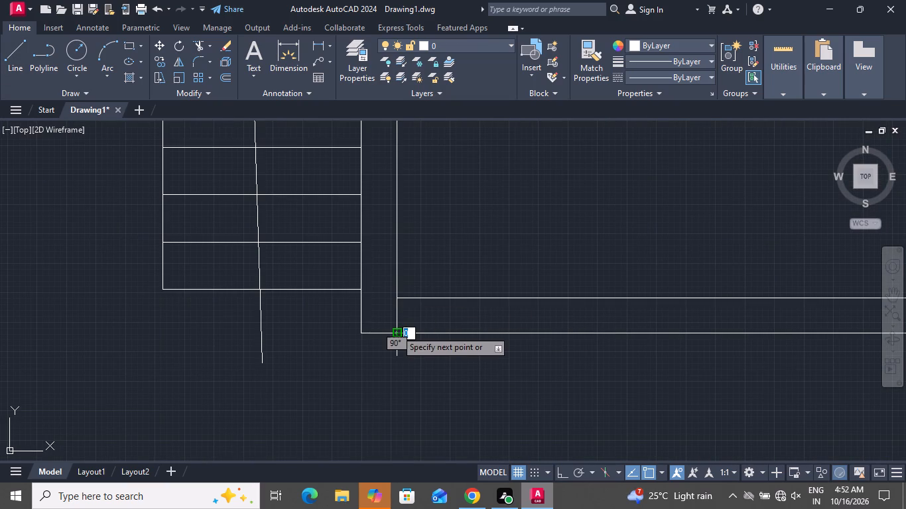
right_click(398, 330)
left_click(416, 352)
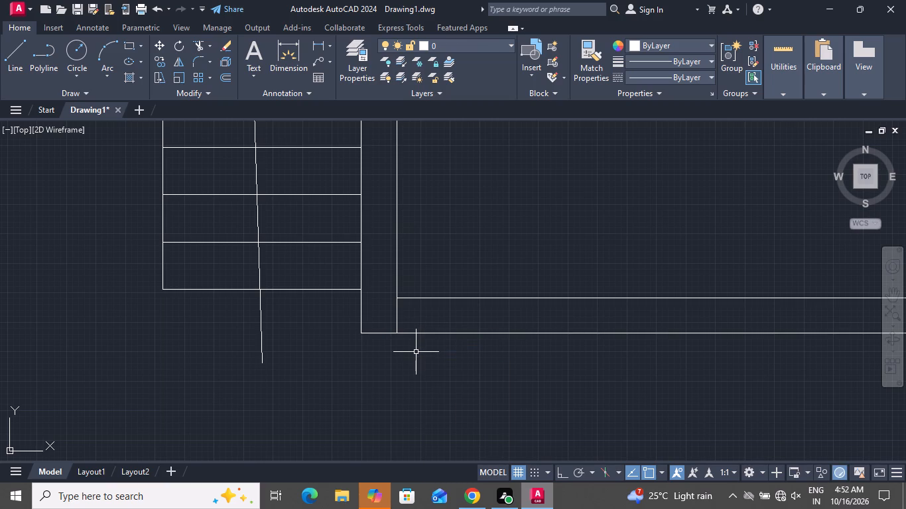
Offset the new vertical wall line by 3 units away from the staircase.
key("o")
key("space")
type("3")
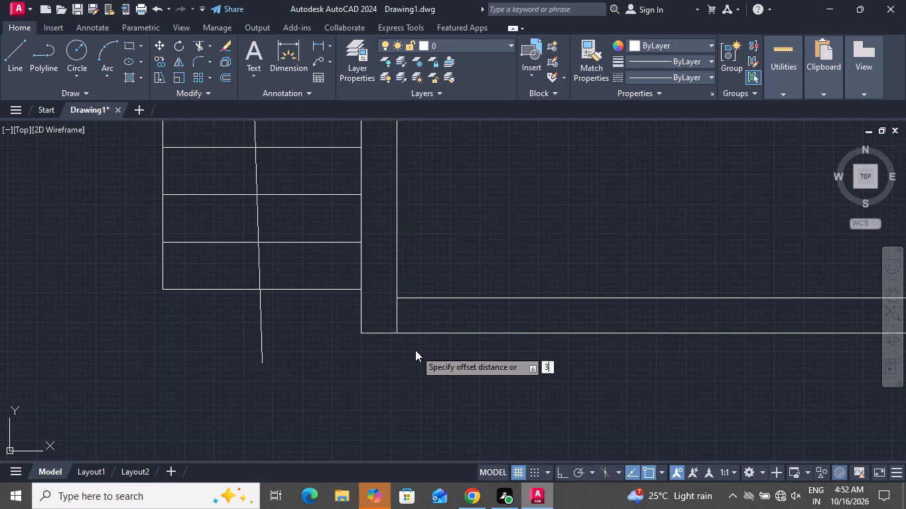
key("space")
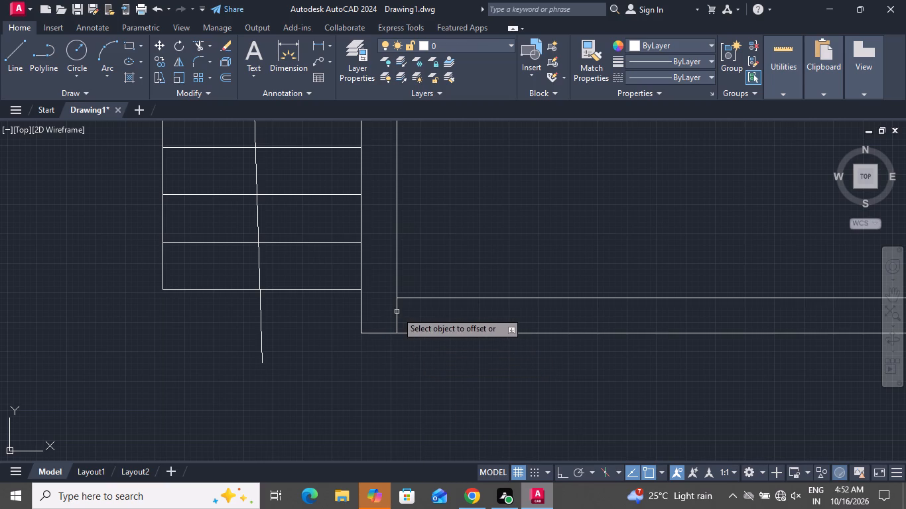
left_click(397, 311)
left_click(414, 313)
right_click(389, 362)
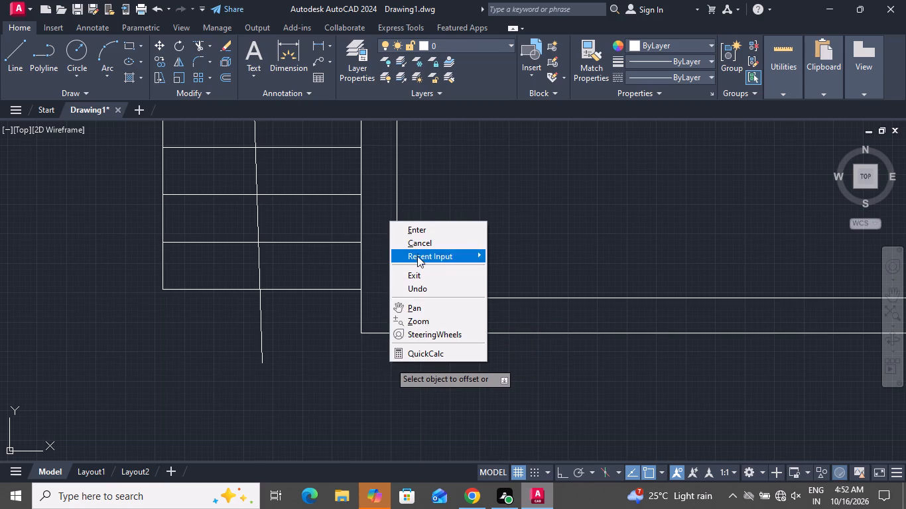
left_click(417, 246)
Offset the bedroom door frame line by 50 units along the lower wall, away from the staircase, for the far jamb.
scroll(357, 337, "down", 4)
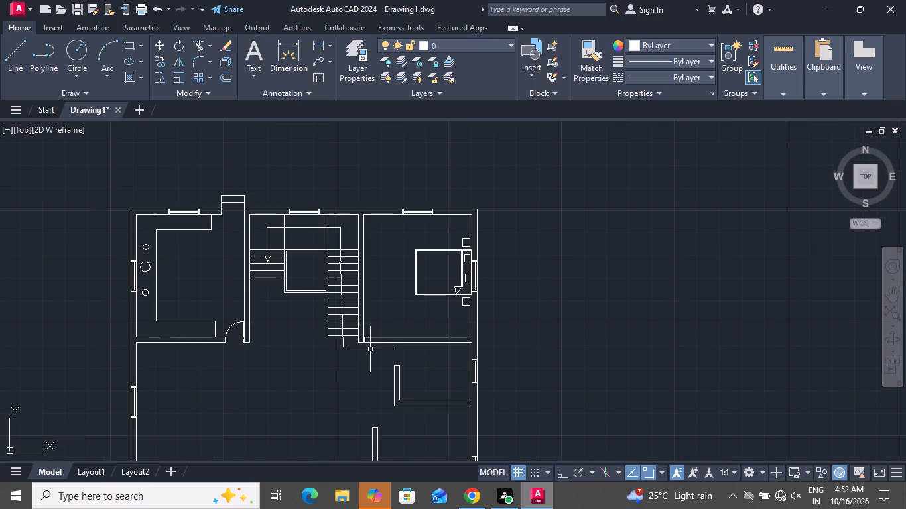
scroll(389, 314, "up", 2)
scroll(367, 370, "up", 2)
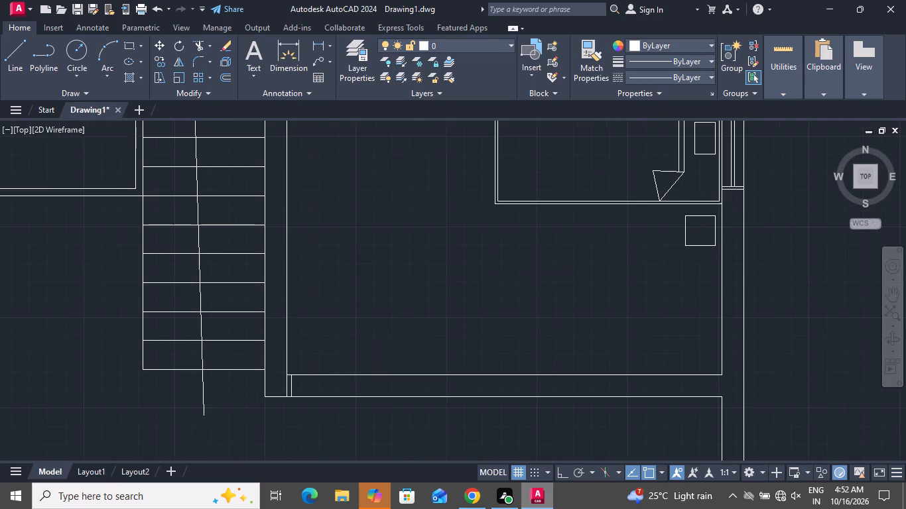
key("o")
key("space")
key("5")
key("0")
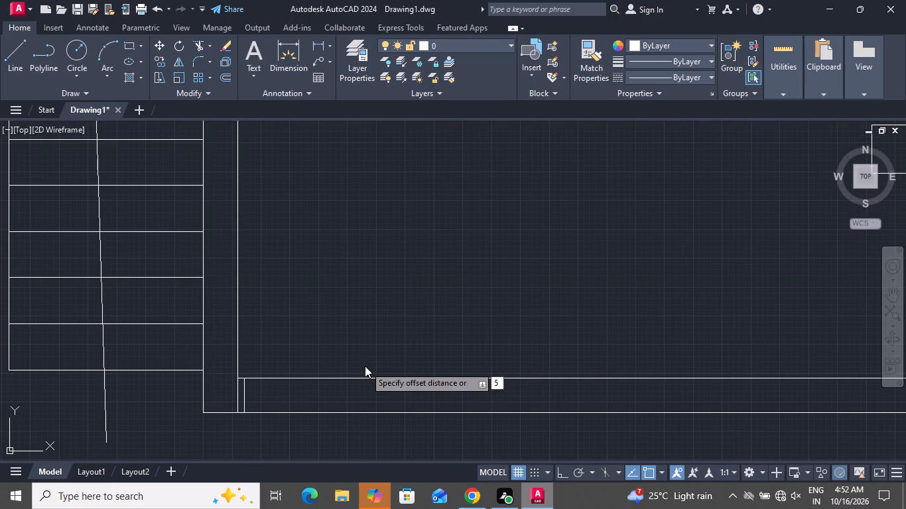
key("space")
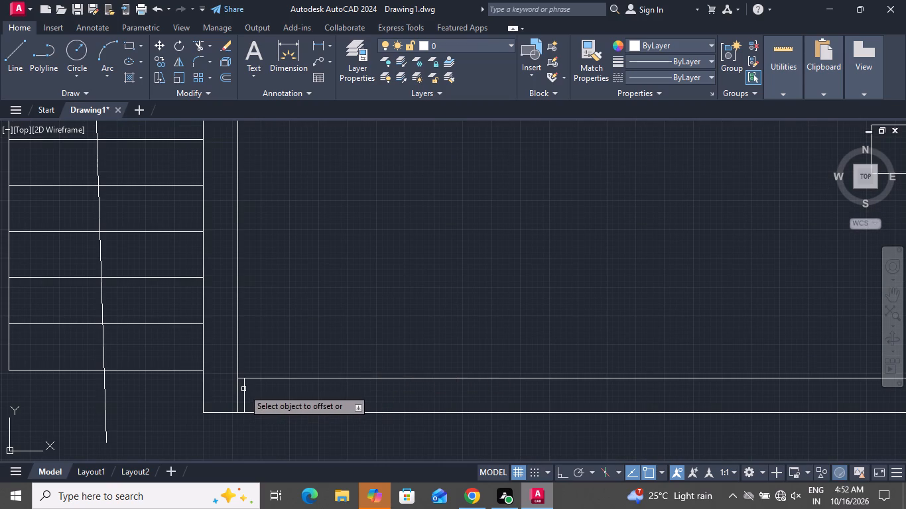
left_click(243, 389)
left_click(318, 390)
right_click(324, 390)
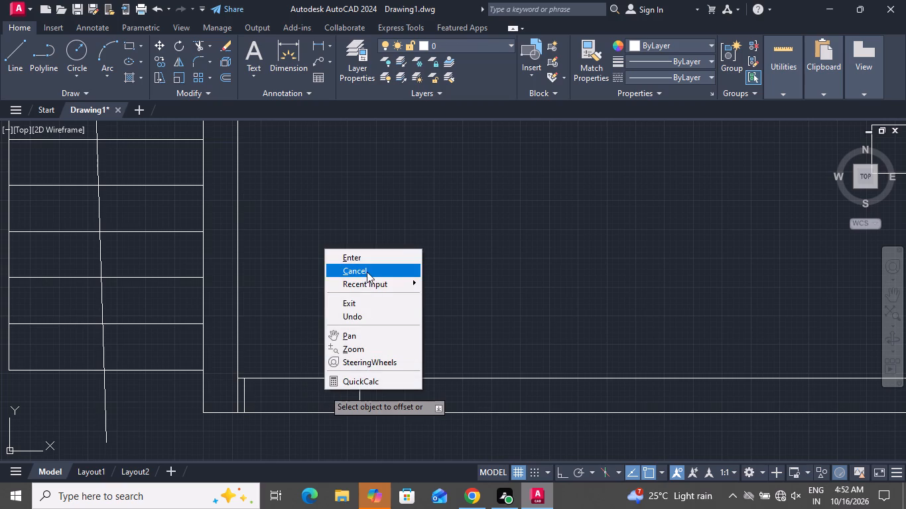
left_click(367, 272)
Draw a 50-unit vertical line upward from the midpoint of the bedroom door frame line on the staircase side.
left_click(7, 45)
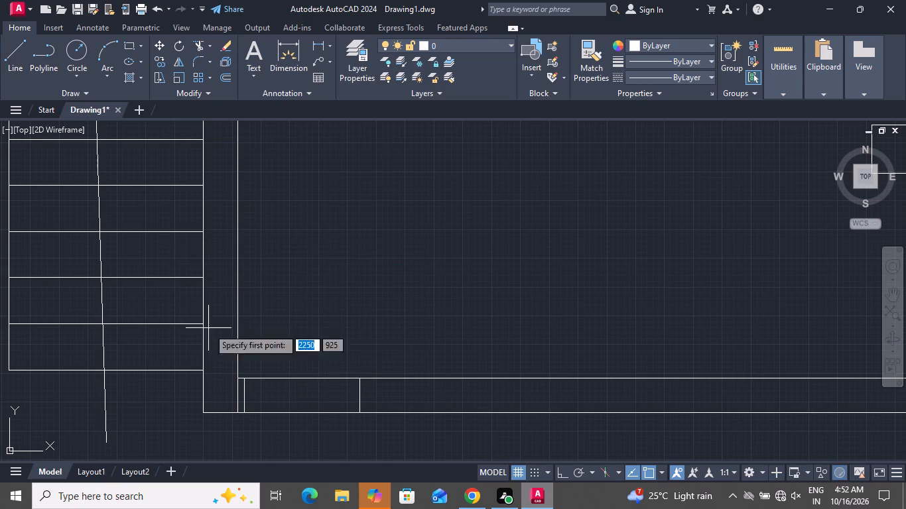
left_click_drag(247, 395, 244, 387)
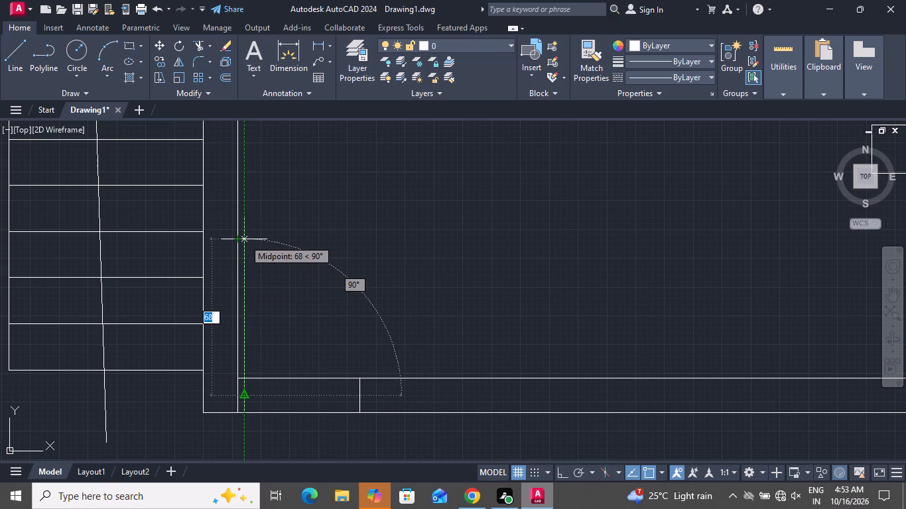
type("50")
key("space")
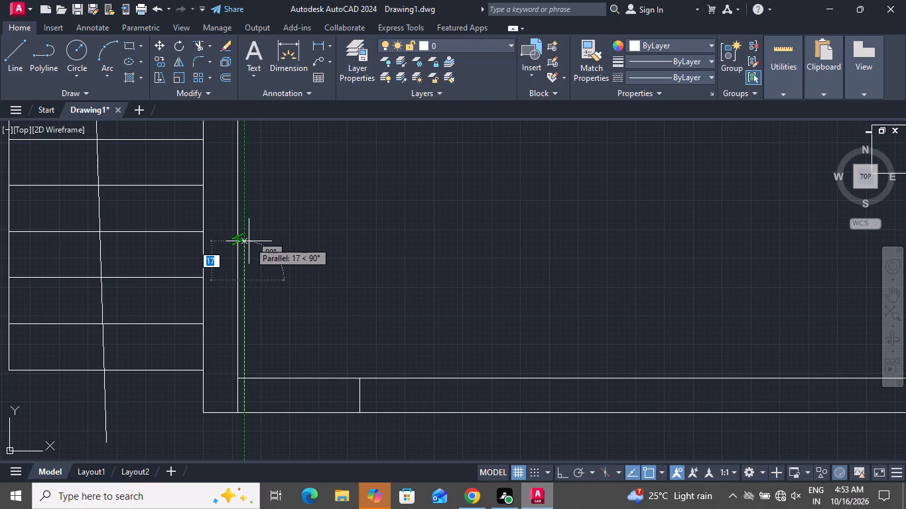
right_click(413, 254)
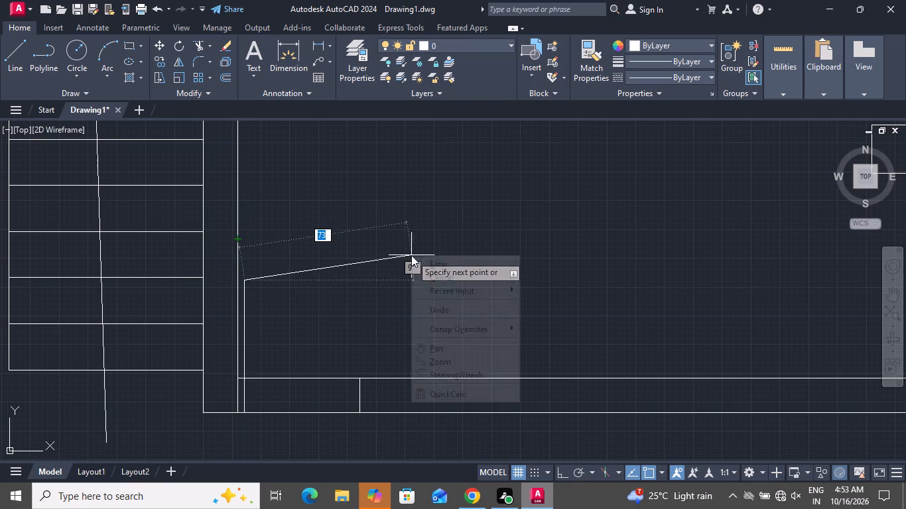
left_click(420, 274)
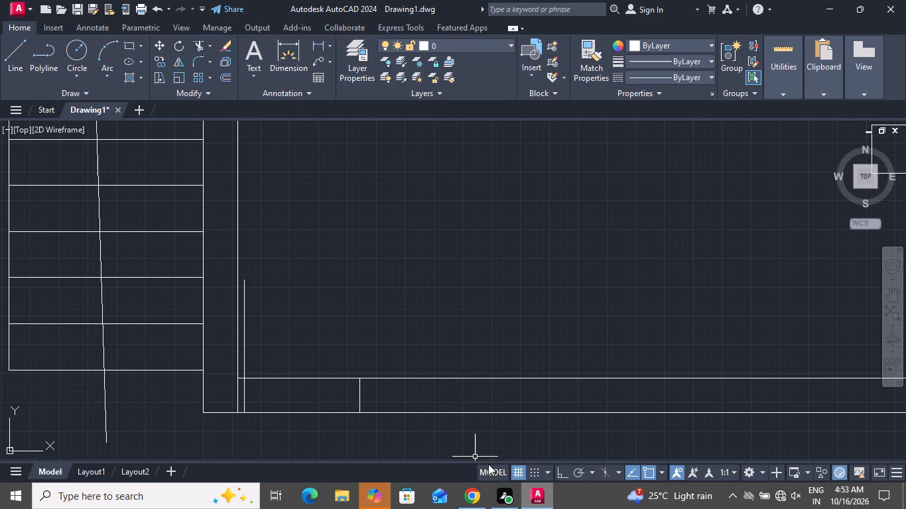
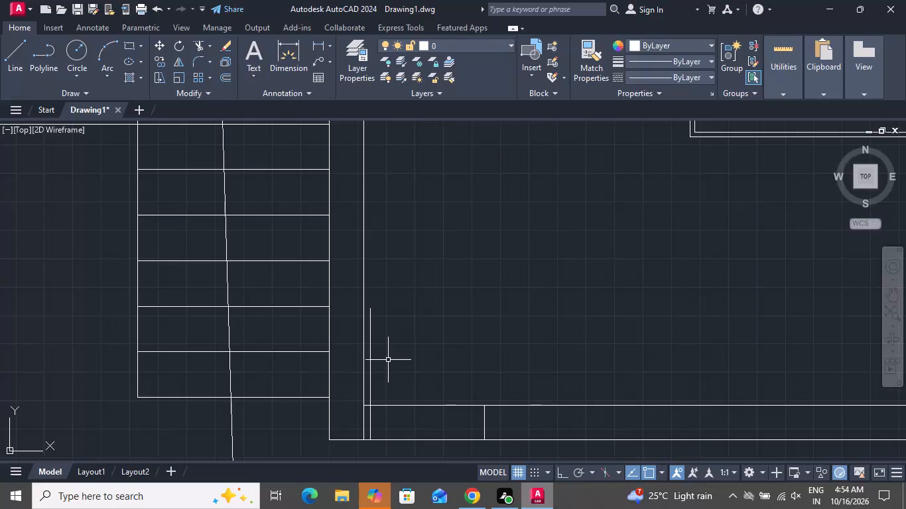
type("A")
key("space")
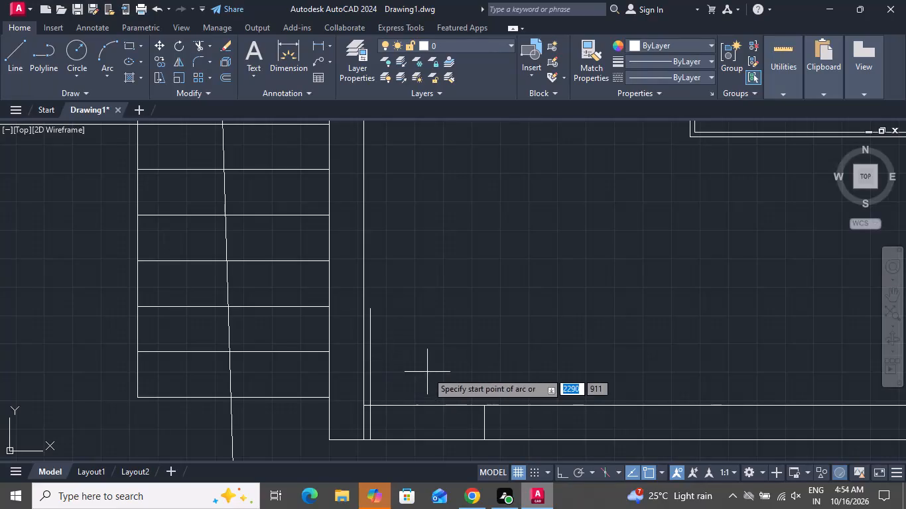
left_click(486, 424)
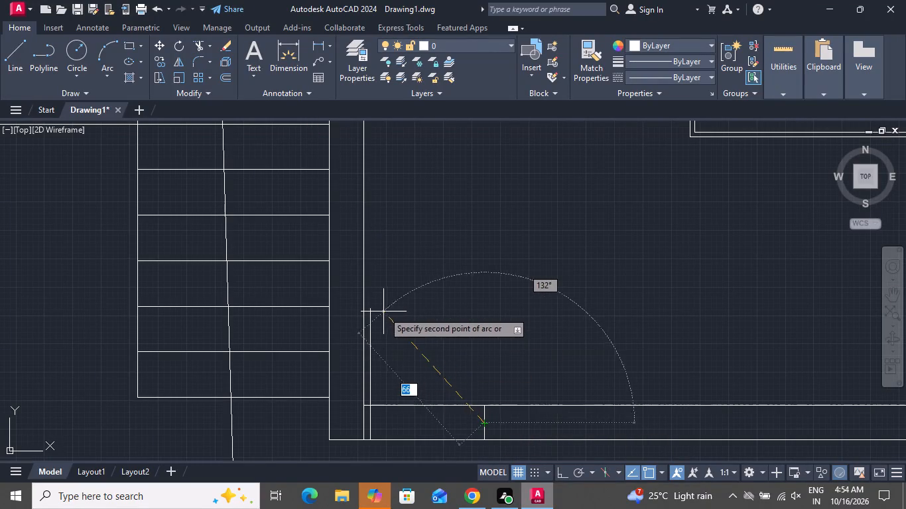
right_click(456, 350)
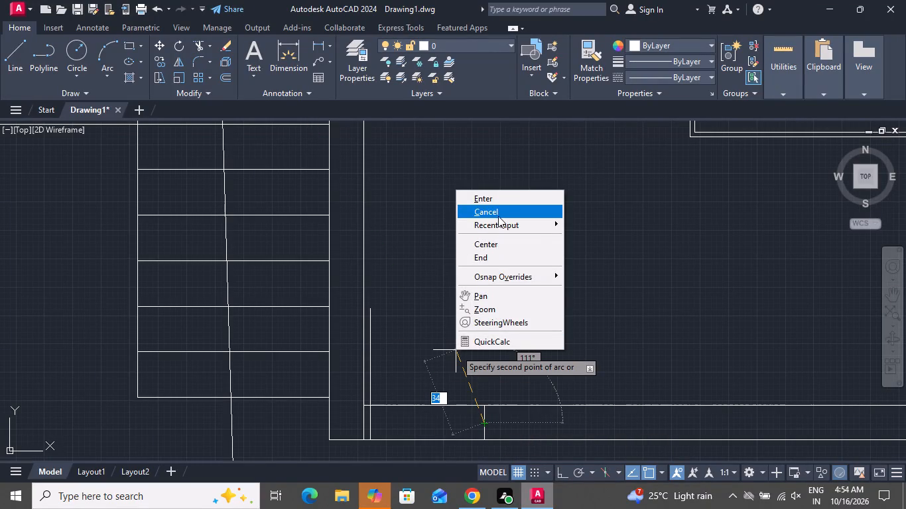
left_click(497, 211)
Offset the bedroom's 50-unit door leaf line by 2 units, away from the staircase.
key("o")
key("space")
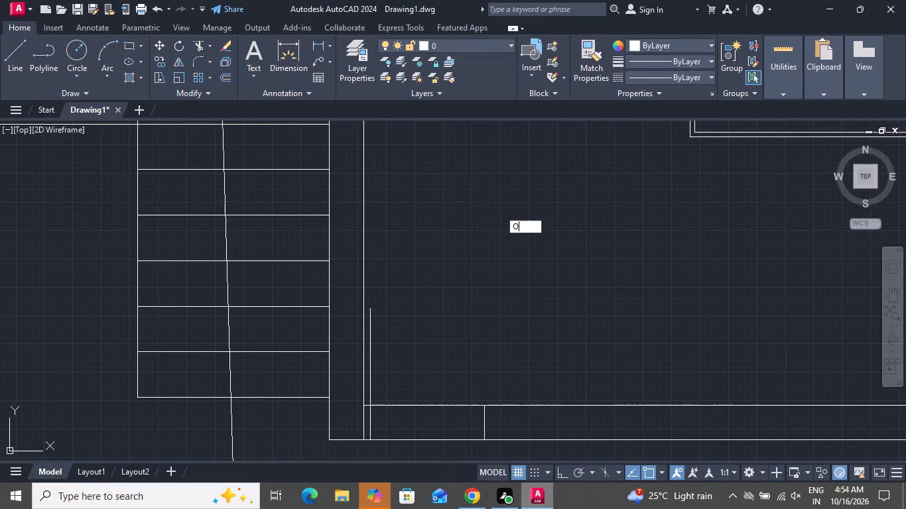
key("2")
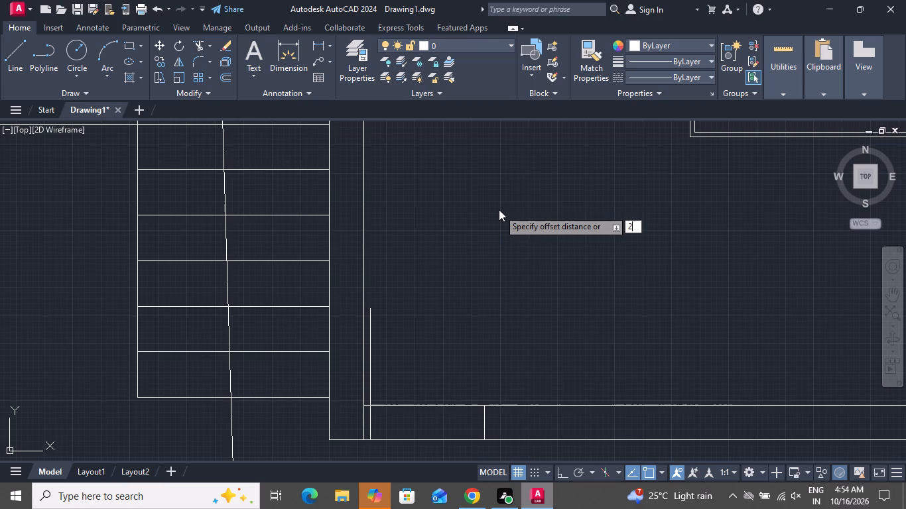
key("space")
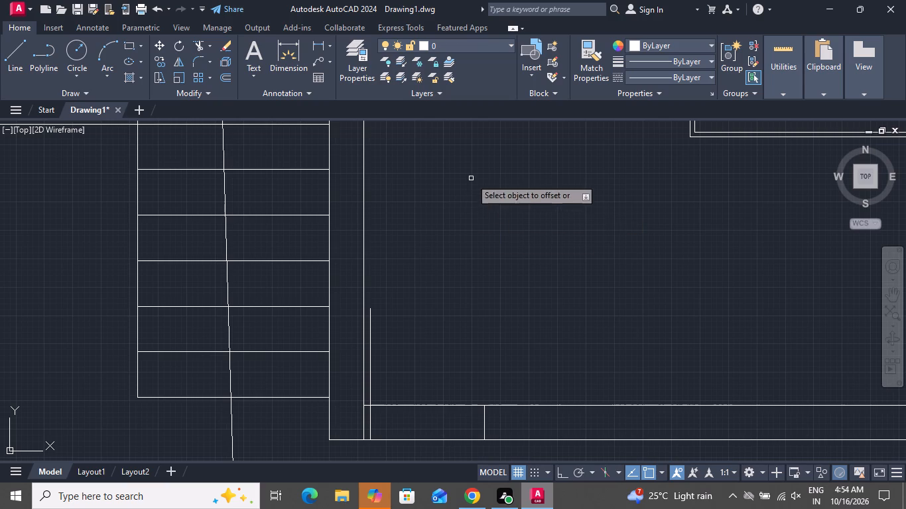
scroll(373, 355, "up", 1)
scroll(372, 355, "down", 1)
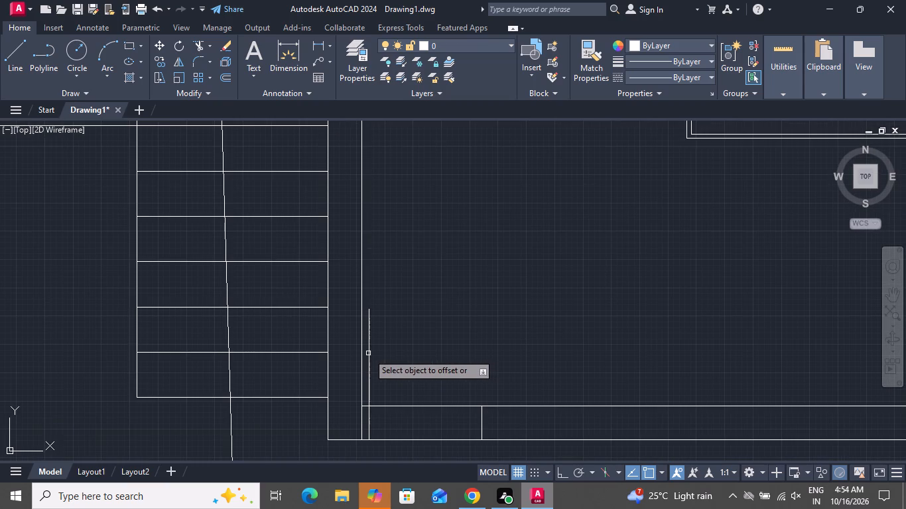
left_click(368, 353)
left_click(427, 344)
right_click(436, 343)
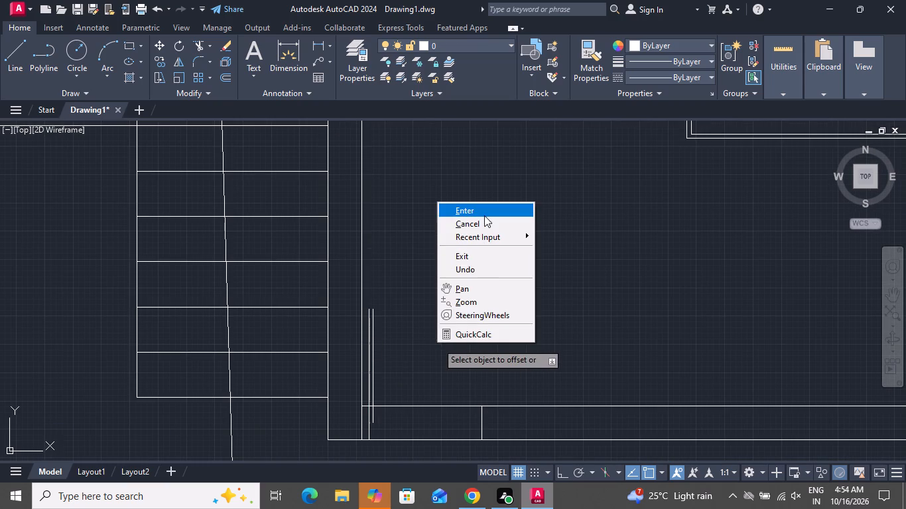
left_click(484, 215)
Draw the bedroom door's swing arc from the far jamb's midpoint through the top of the offset leaf line to the original leaf line's top.
type("A")
key("space")
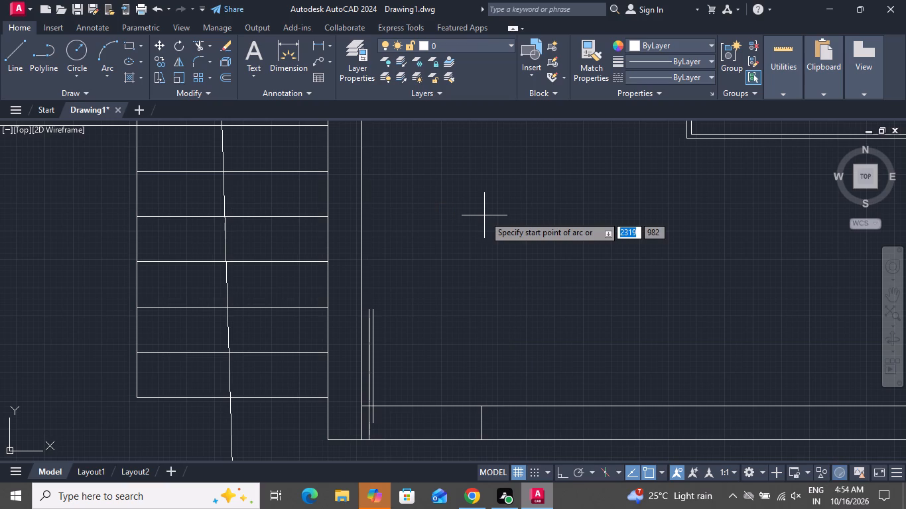
left_click(484, 424)
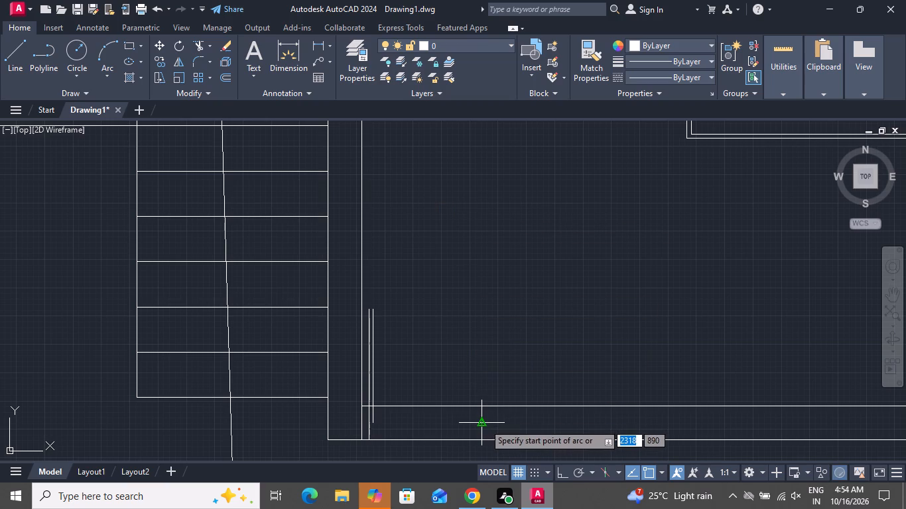
left_click(374, 307)
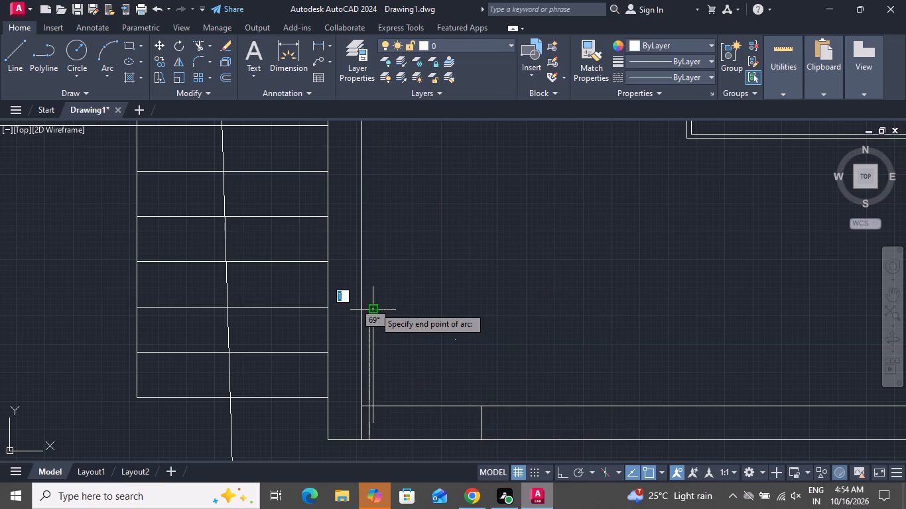
scroll(367, 306, "up", 3)
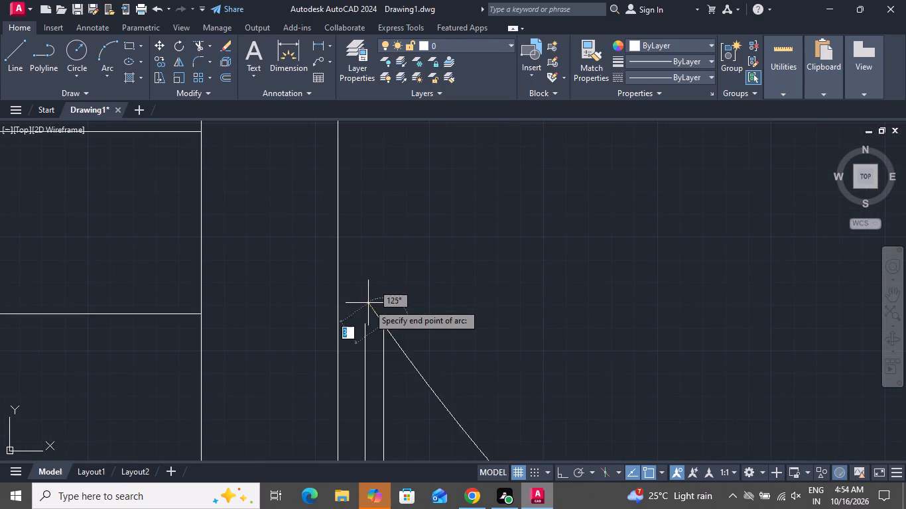
left_click(363, 321)
scroll(395, 254, "down", 3)
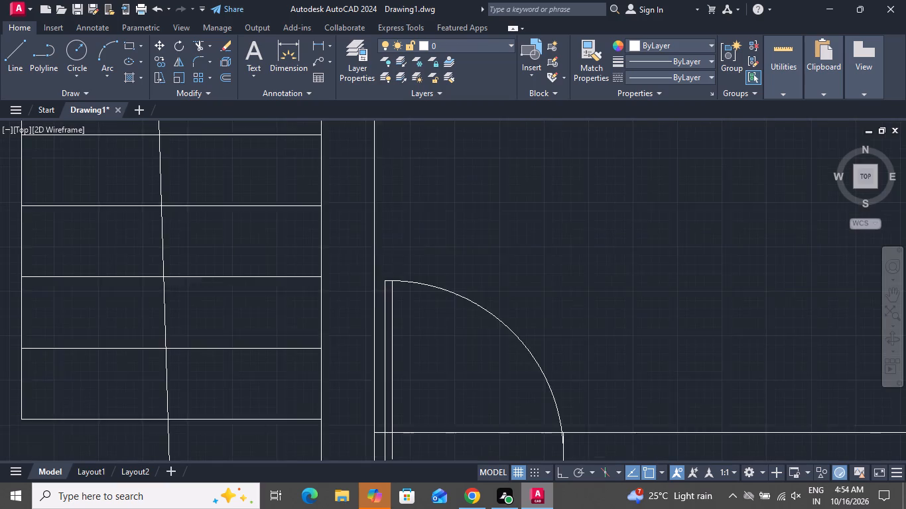
Close the lower end of the bedroom door leaf with a short horizontal line between its two vertical lines.
left_click(13, 55)
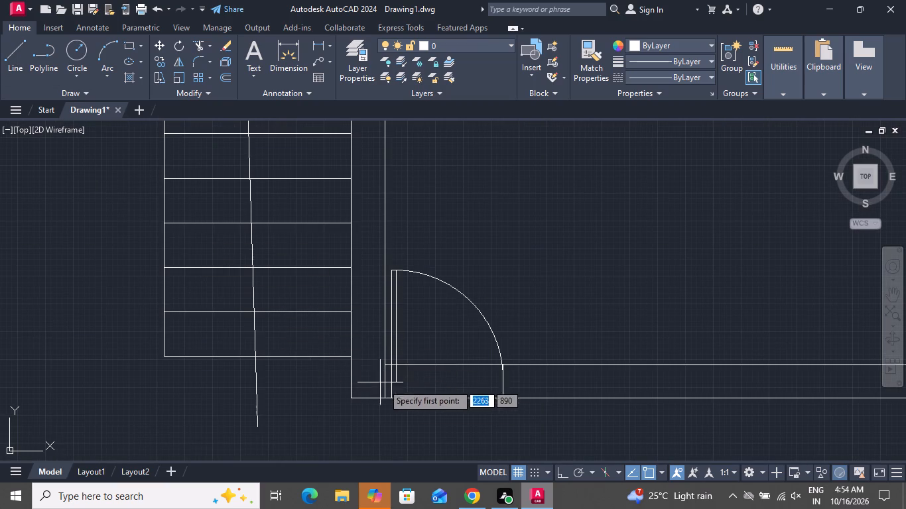
scroll(409, 396, "up", 4)
left_click(306, 304)
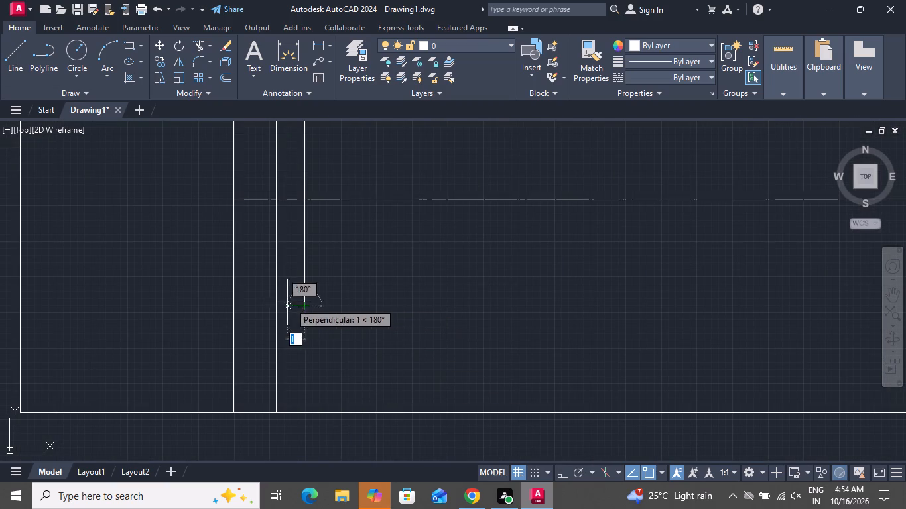
left_click(277, 305)
right_click(277, 305)
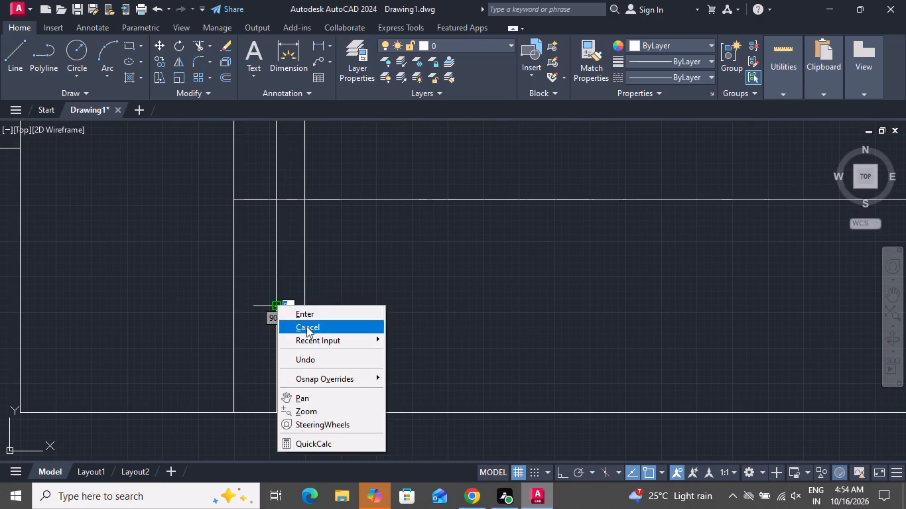
left_click(306, 326)
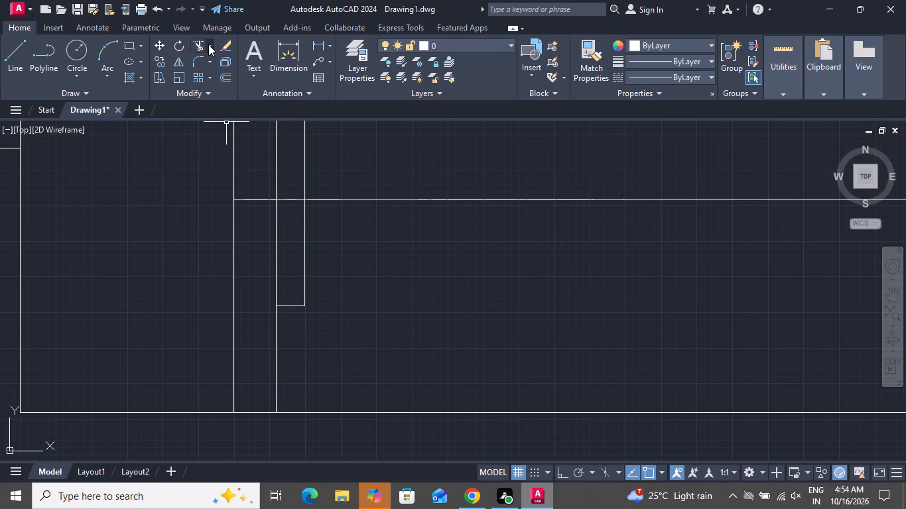
Trim the extra vertical segment at the door leaf's lower end and both wall lines across the bedroom door opening.
left_click(194, 44)
left_click(266, 245)
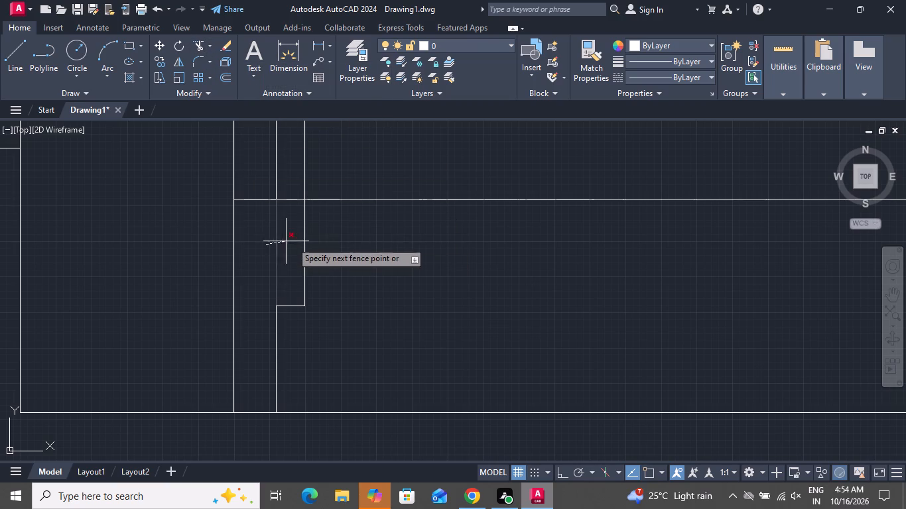
left_click(298, 241)
scroll(267, 262, "up", 1)
scroll(267, 262, "down", 2)
left_click(413, 184)
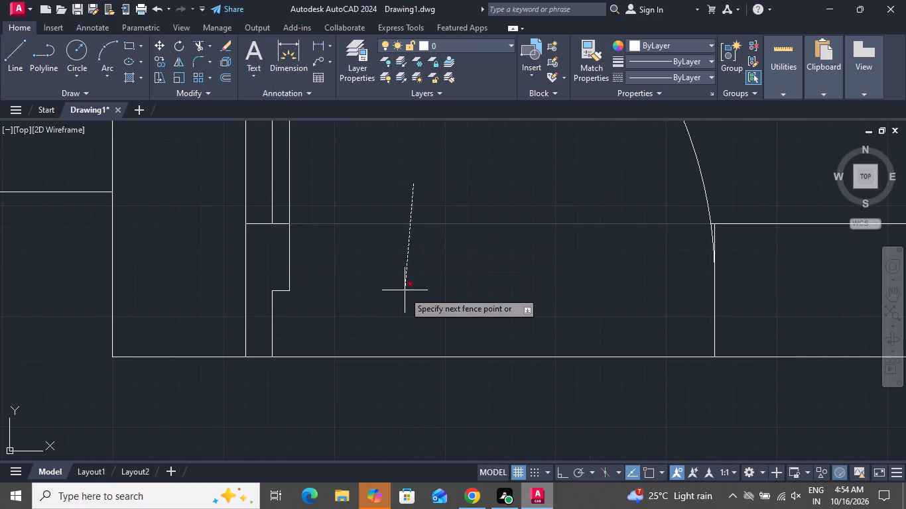
left_click(390, 382)
Trim the short upper piece of the far jamb line beside the bedroom door's swing arc.
scroll(716, 231, "up", 2)
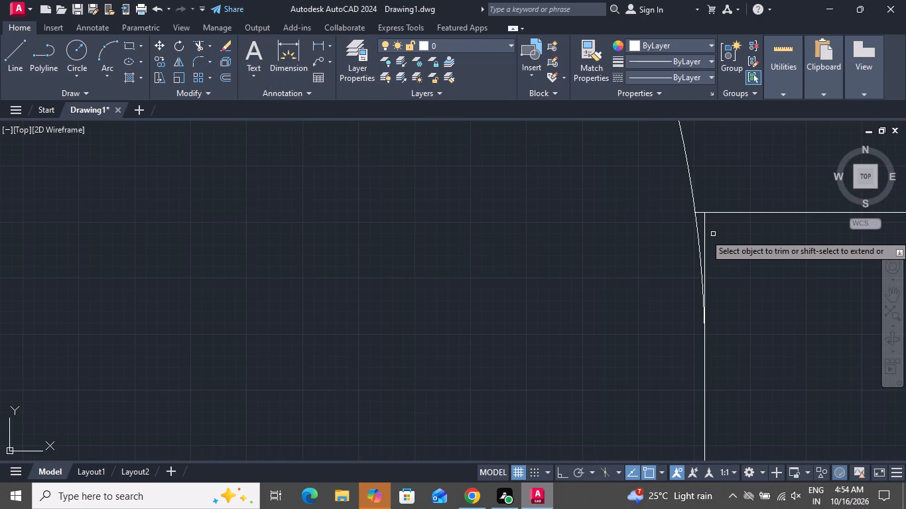
scroll(712, 234, "up", 2)
scroll(712, 234, "down", 1)
scroll(712, 234, "up", 1)
scroll(712, 234, "down", 1)
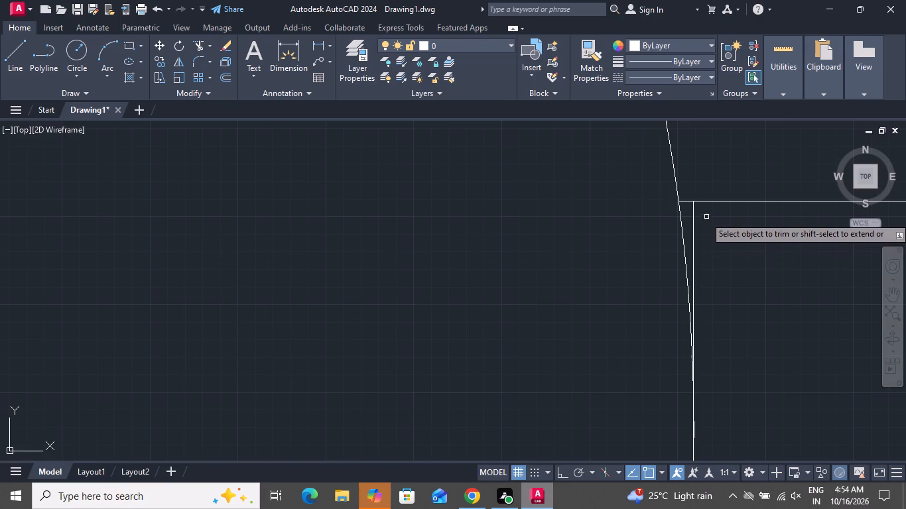
left_click(706, 217)
left_click(684, 209)
scroll(529, 269, "down", 2)
scroll(527, 270, "up", 1)
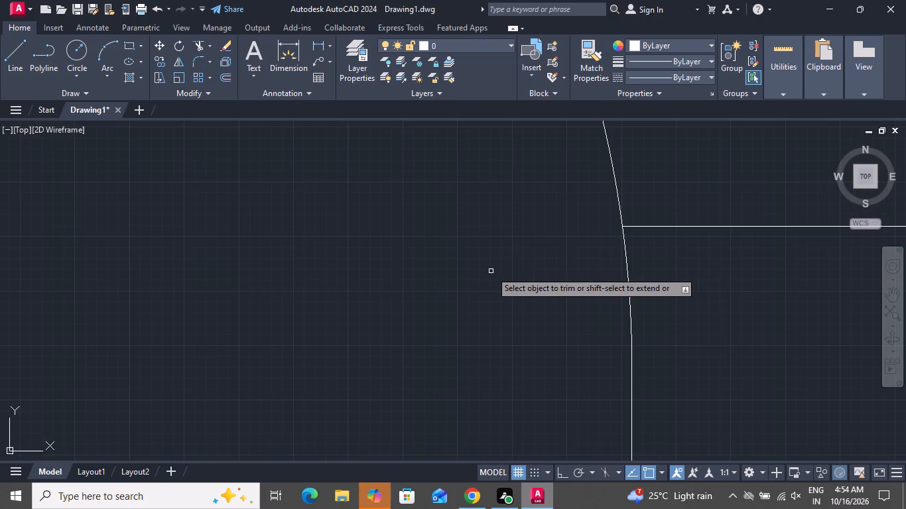
scroll(491, 270, "down", 1)
scroll(491, 270, "up", 1)
scroll(491, 270, "down", 5)
right_click(482, 278)
left_click(504, 300)
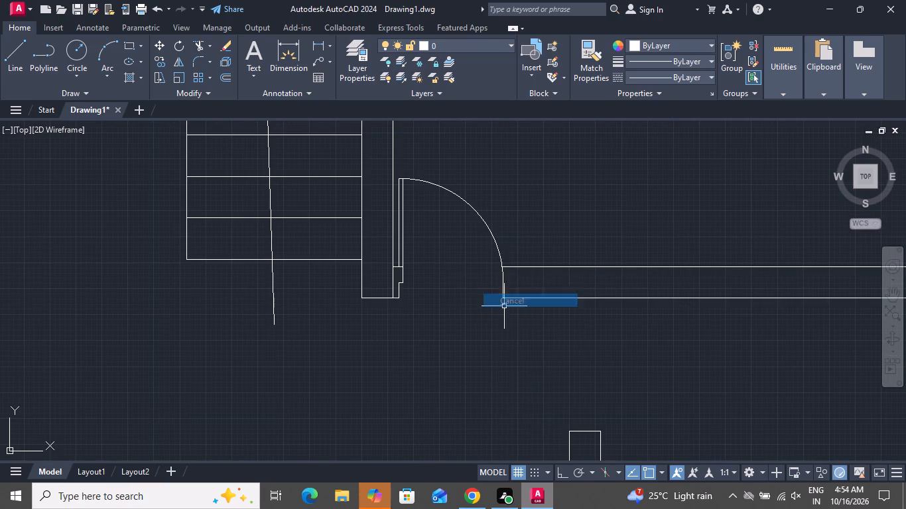
Draw an upright rectangle against the bedroom's staircase-side wall, opposite the bed, as a wall unit.
scroll(507, 313, "down", 3)
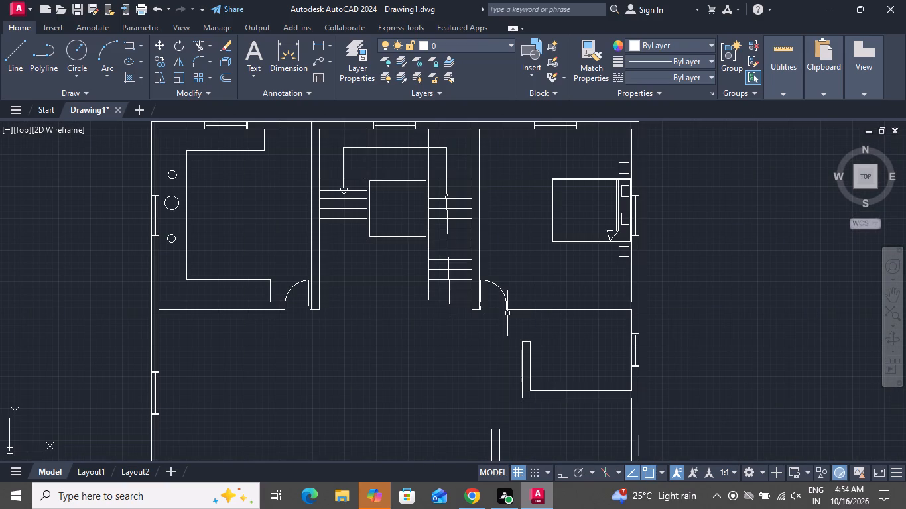
scroll(505, 309, "down", 1)
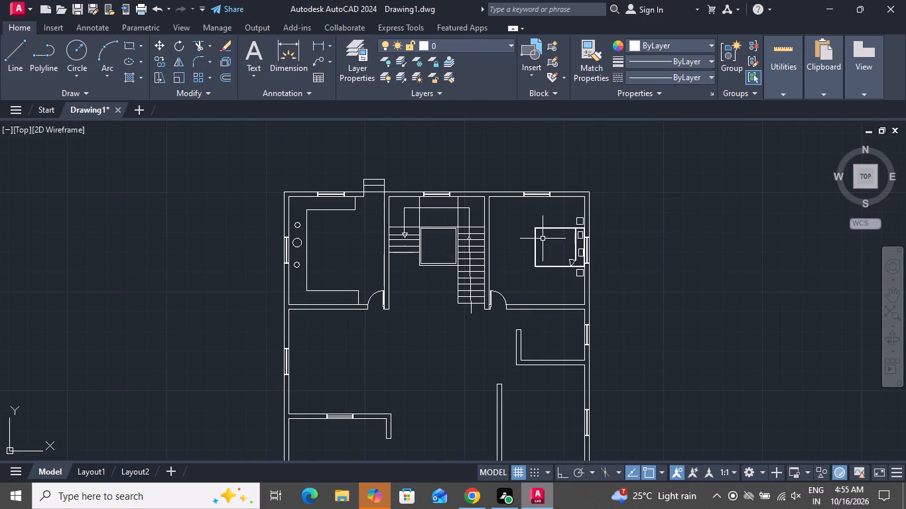
scroll(593, 209, "up", 2)
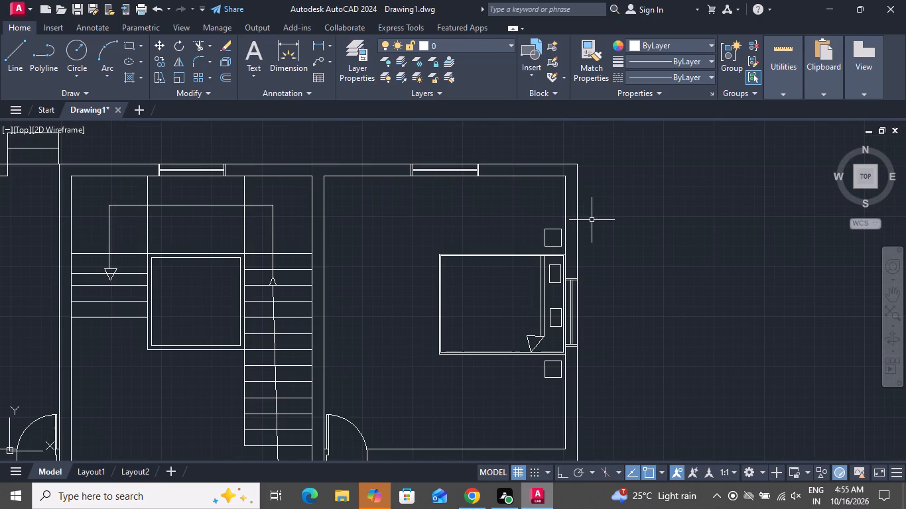
left_click(129, 46)
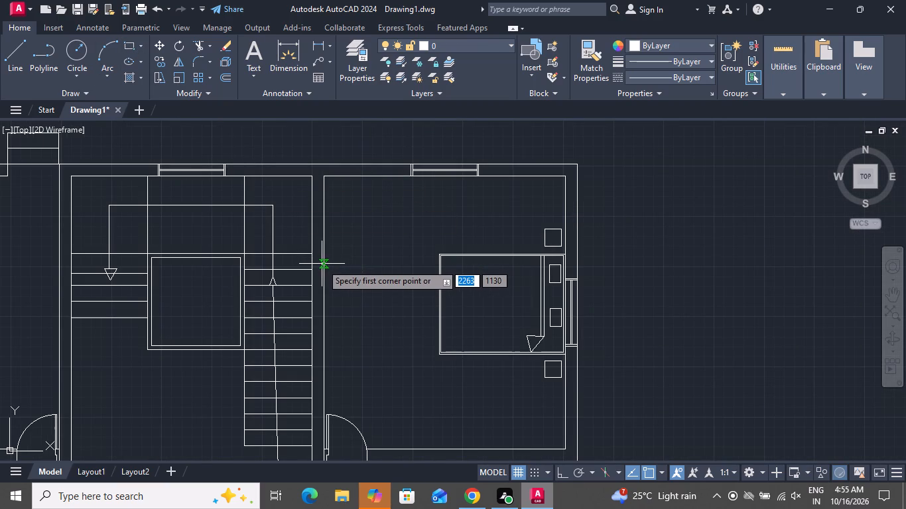
left_click(325, 262)
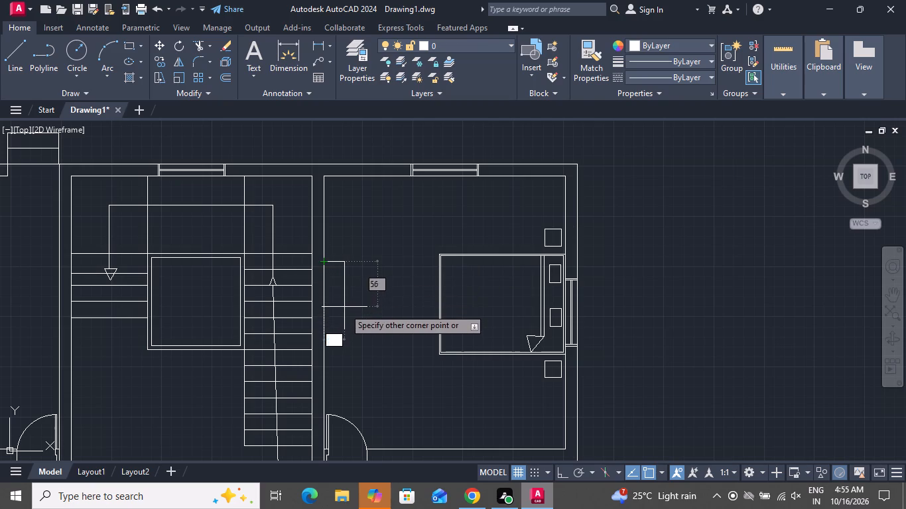
left_click(348, 334)
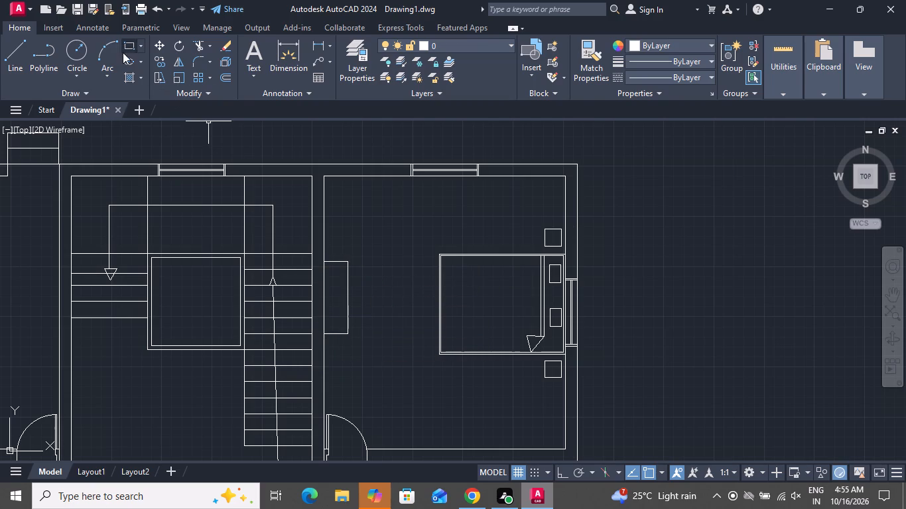
Draw a narrow upright rectangle about 2 by 62 units inside the wall unit opposite the bed.
left_click(125, 45)
scroll(333, 286, "up", 2)
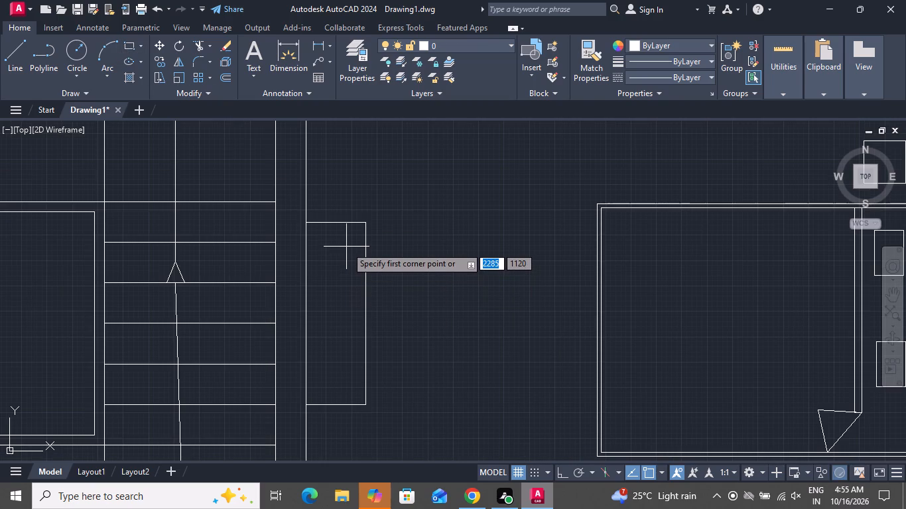
left_click(346, 247)
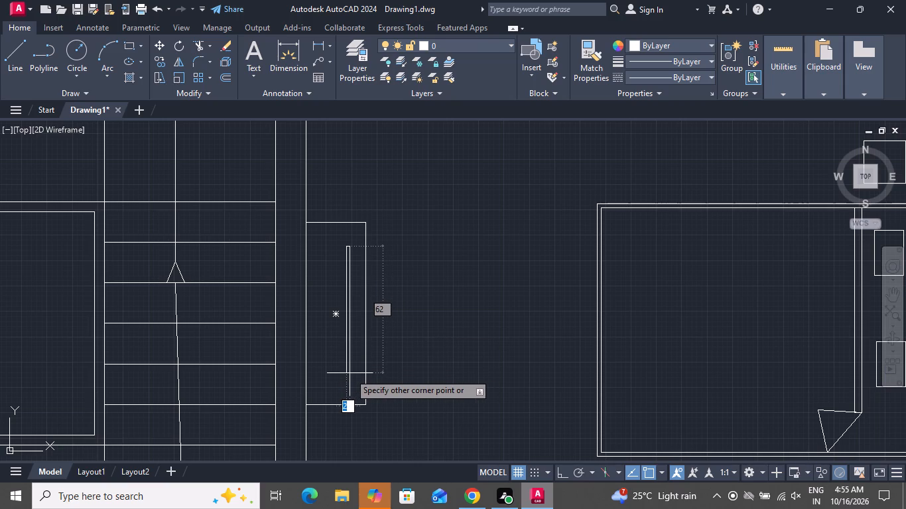
scroll(350, 373, "up", 1)
scroll(350, 373, "down", 1)
scroll(350, 373, "up", 1)
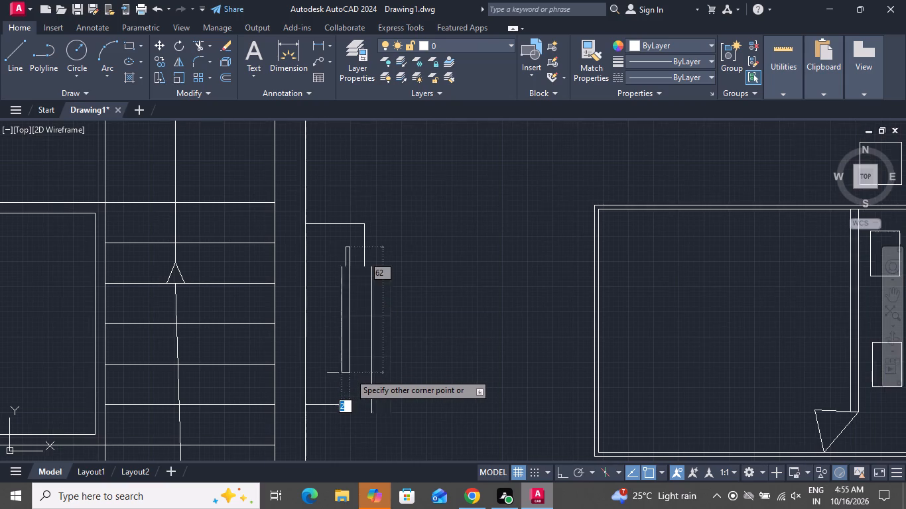
scroll(350, 373, "up", 1)
left_click(350, 373)
scroll(350, 373, "down", 3)
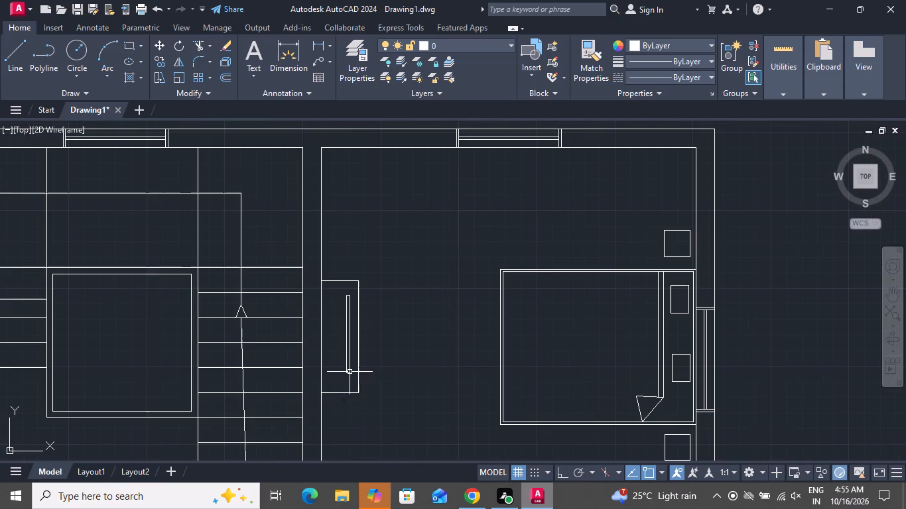
Draw a short slanted line outward from the narrow rectangle's staircase-side edge, just below its upper end.
left_click(21, 42)
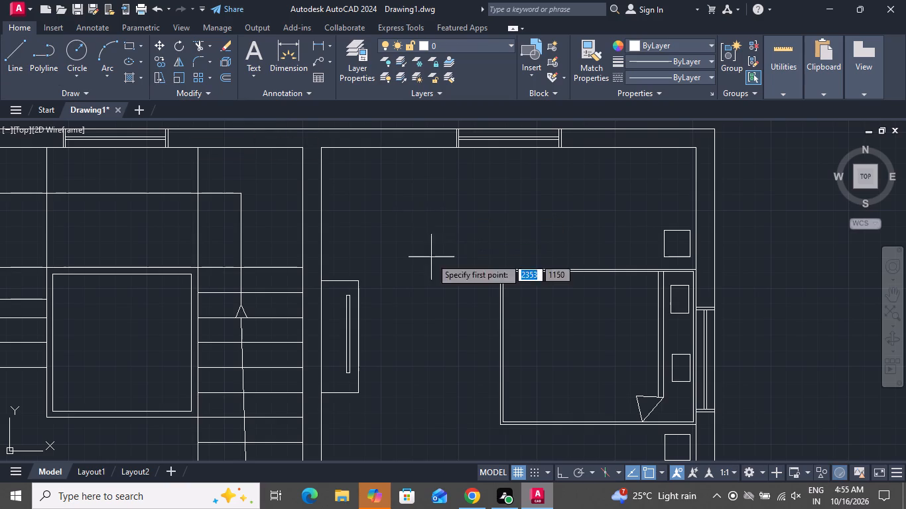
scroll(343, 305, "down", 1)
scroll(341, 305, "up", 5)
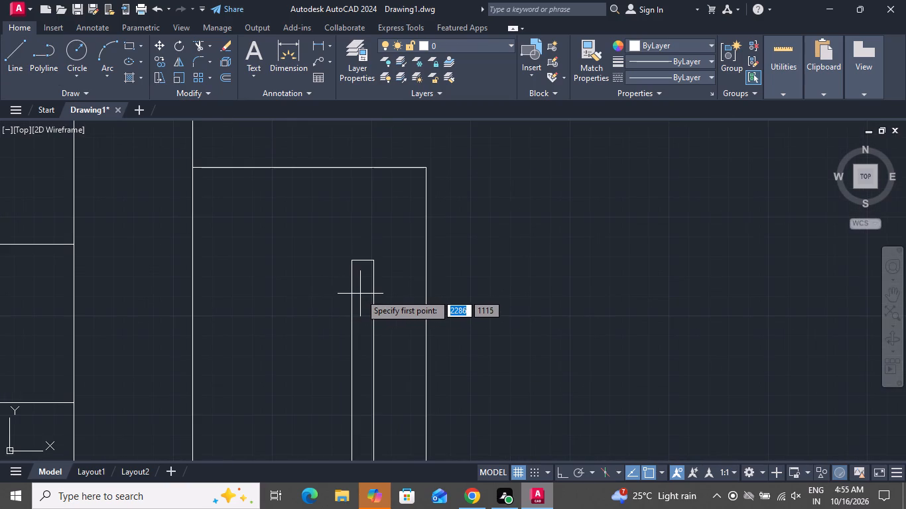
left_click(352, 294)
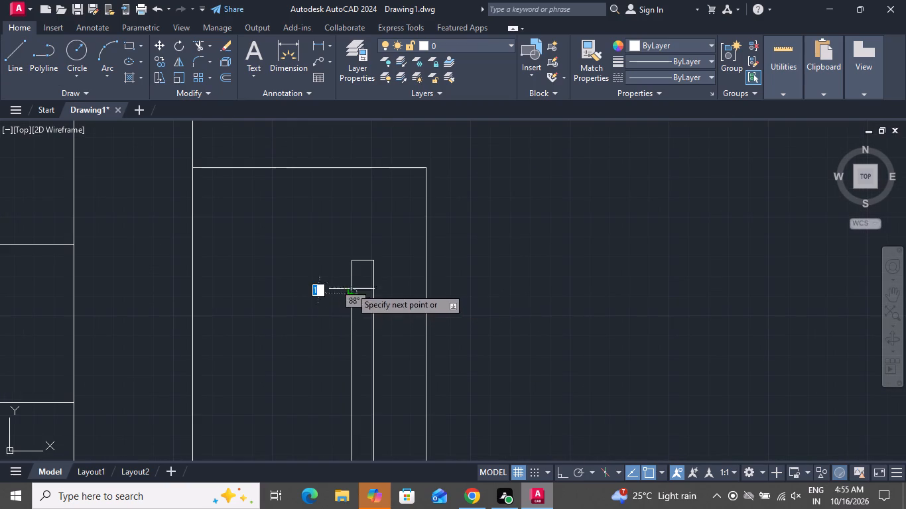
left_click(340, 280)
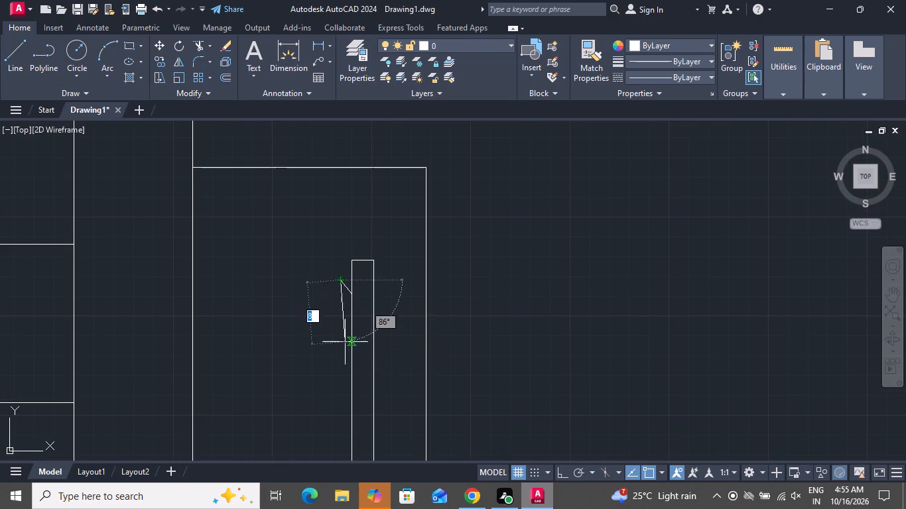
Continue the line straight down with Ortho on, about 53 units, parallel to the narrow rectangle's staircase-side edge.
scroll(345, 339, "down", 1)
scroll(345, 339, "up", 1)
scroll(332, 406, "up", 4)
scroll(336, 398, "down", 1)
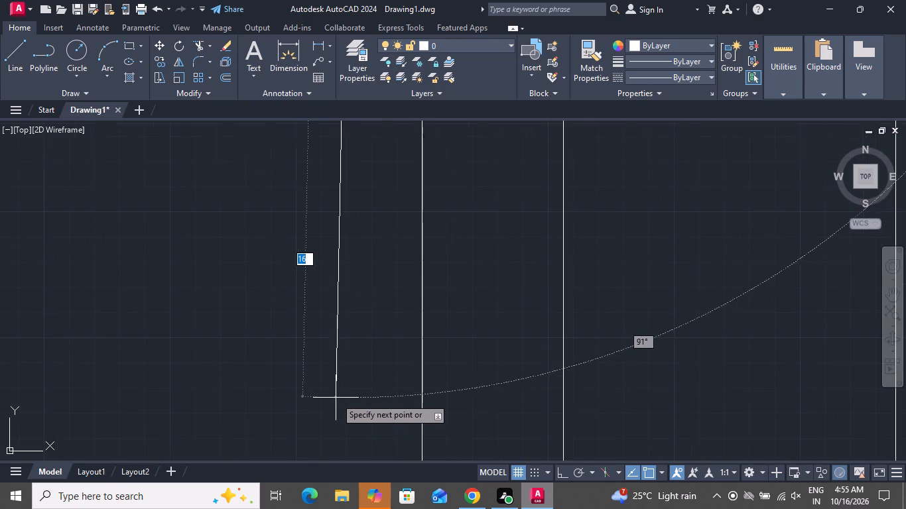
scroll(337, 396, "up", 1)
scroll(337, 396, "down", 1)
scroll(337, 396, "up", 1)
scroll(344, 388, "down", 6)
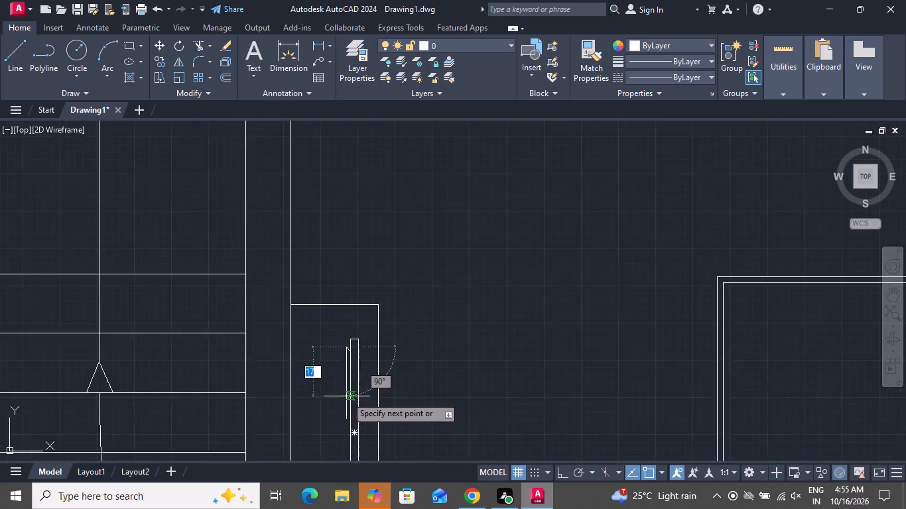
scroll(348, 395, "down", 3)
scroll(342, 420, "up", 4)
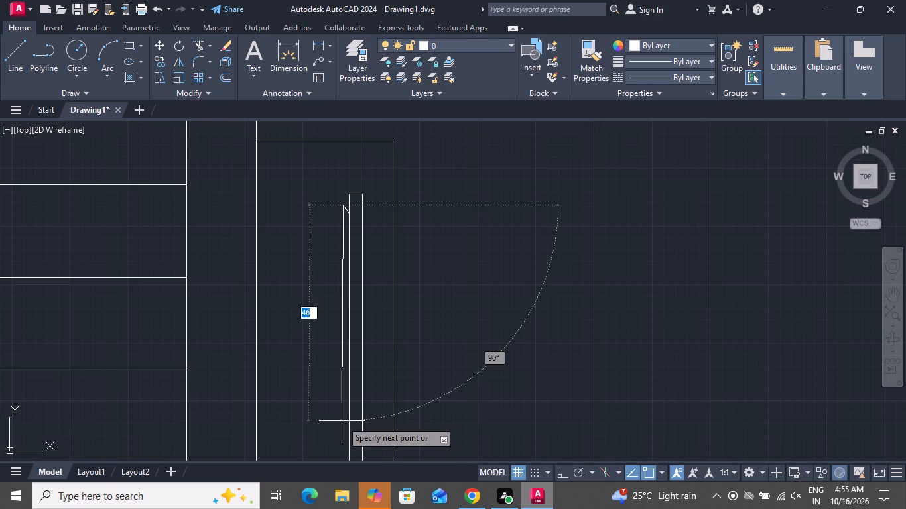
scroll(342, 427, "down", 3)
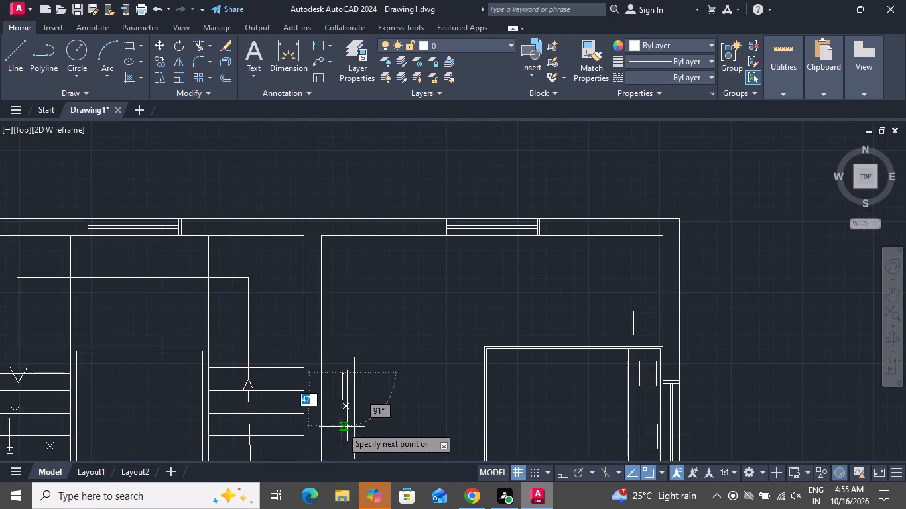
scroll(338, 440, "up", 5)
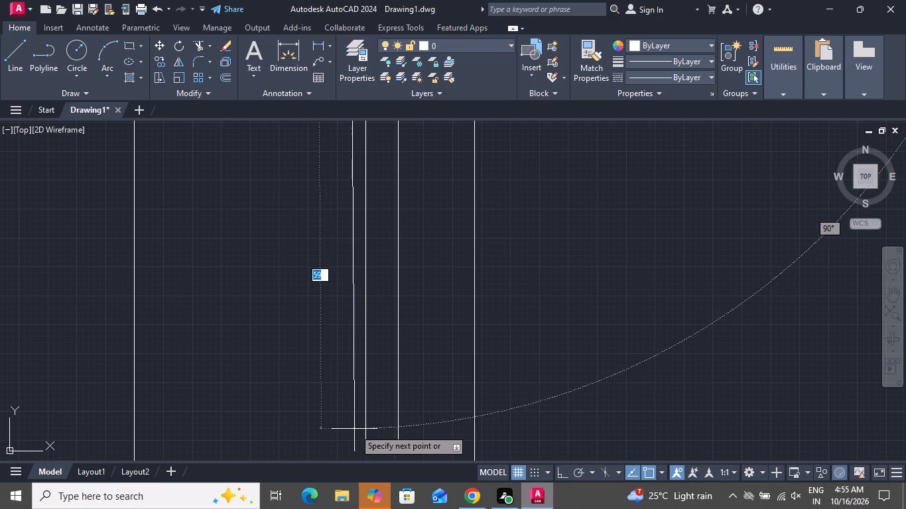
scroll(354, 429, "down", 3)
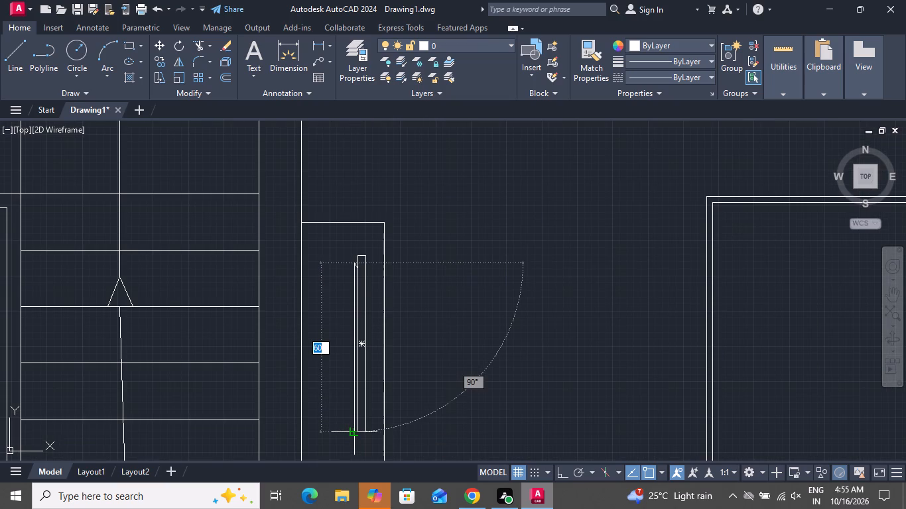
left_click(562, 472)
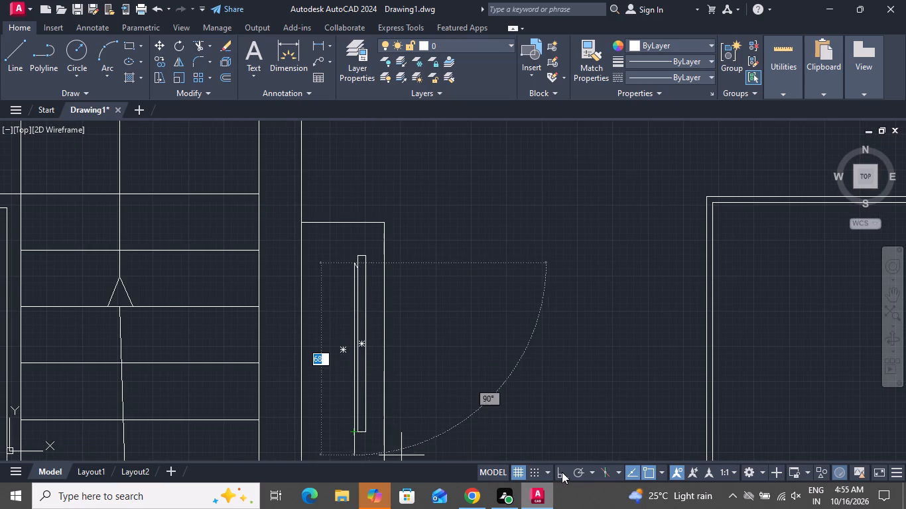
scroll(359, 407, "up", 3)
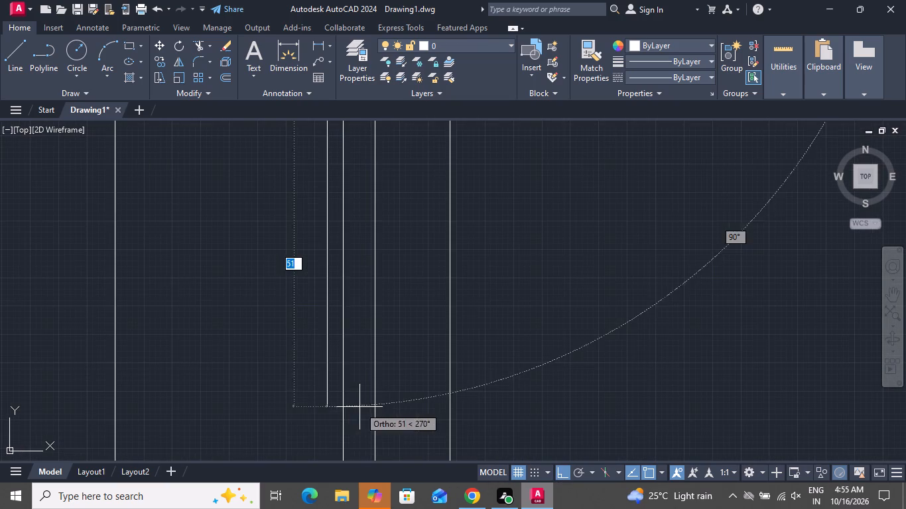
left_click(342, 420)
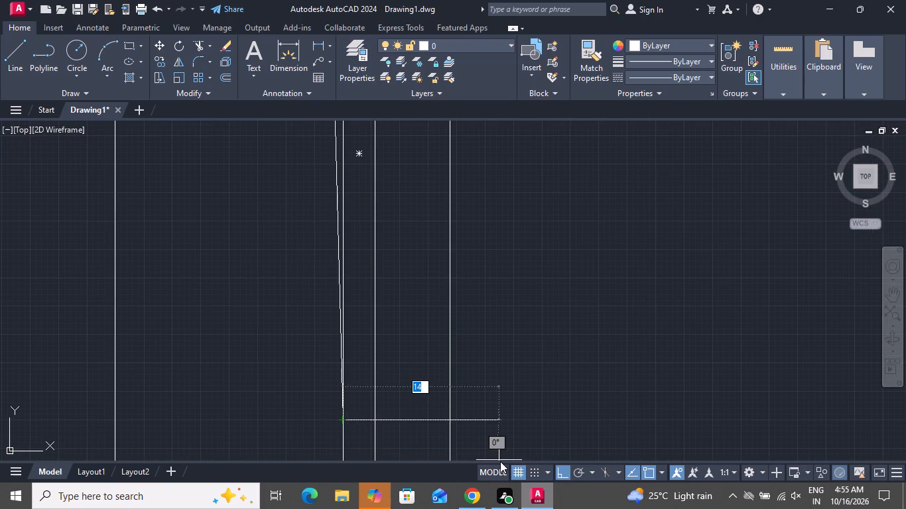
key("ctrl+z")
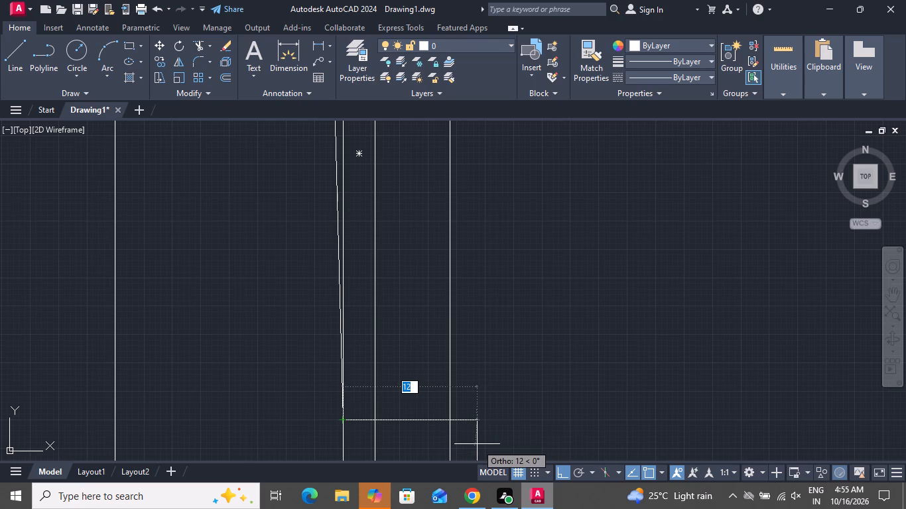
left_click(324, 428)
With Ortho off, close the strip with a slanted line about 2 units long back to the narrow rectangle's edge.
left_click(562, 475)
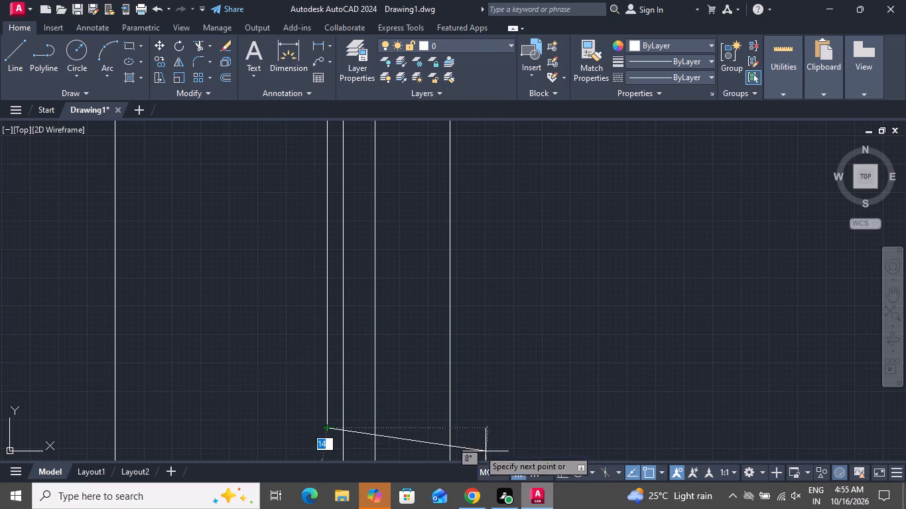
left_click(342, 404)
right_click(342, 404)
left_click(400, 264)
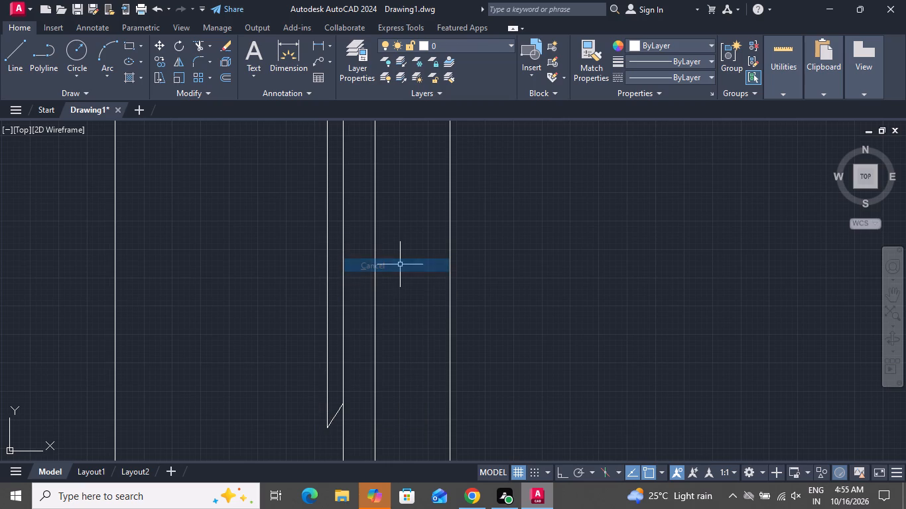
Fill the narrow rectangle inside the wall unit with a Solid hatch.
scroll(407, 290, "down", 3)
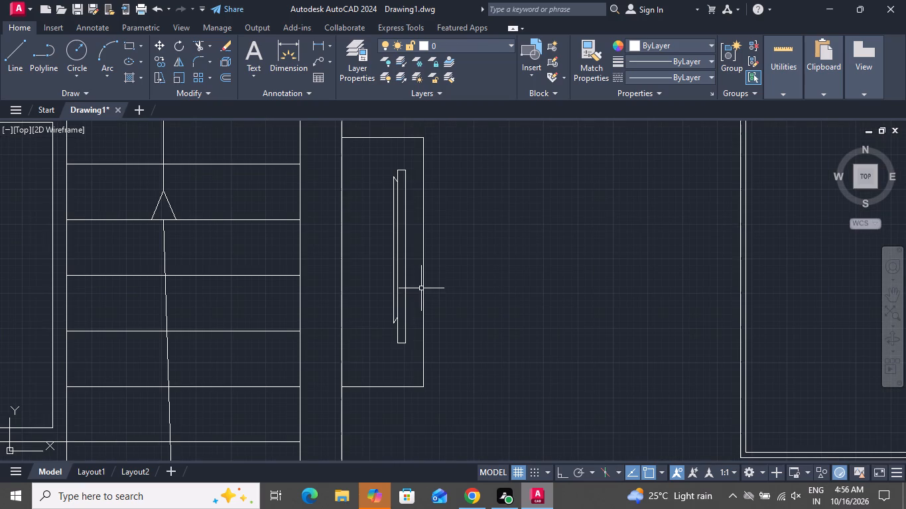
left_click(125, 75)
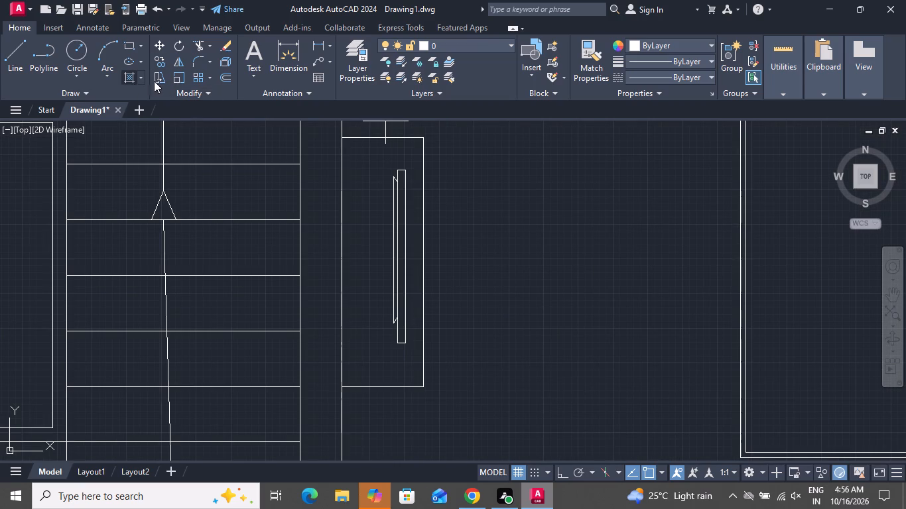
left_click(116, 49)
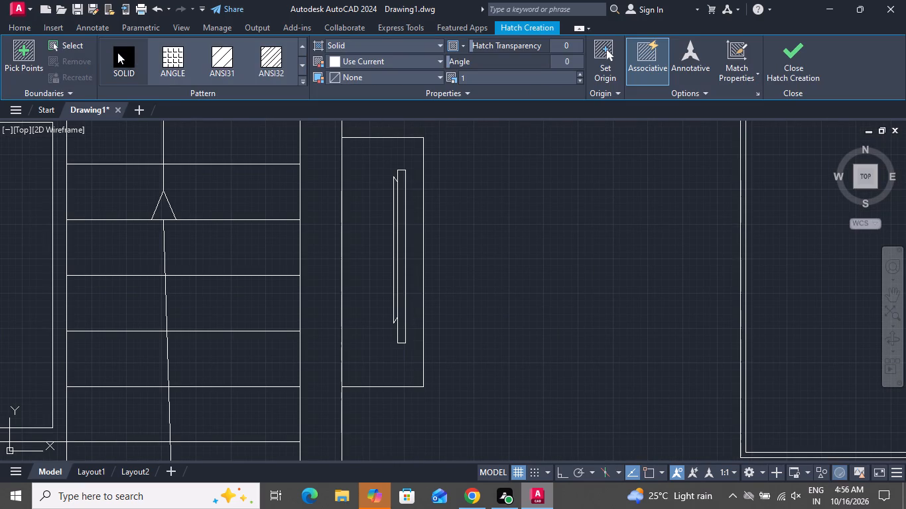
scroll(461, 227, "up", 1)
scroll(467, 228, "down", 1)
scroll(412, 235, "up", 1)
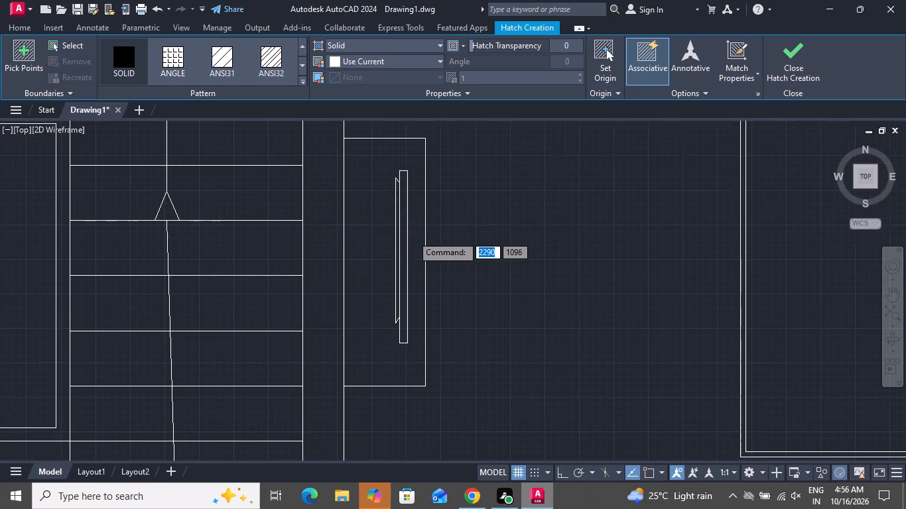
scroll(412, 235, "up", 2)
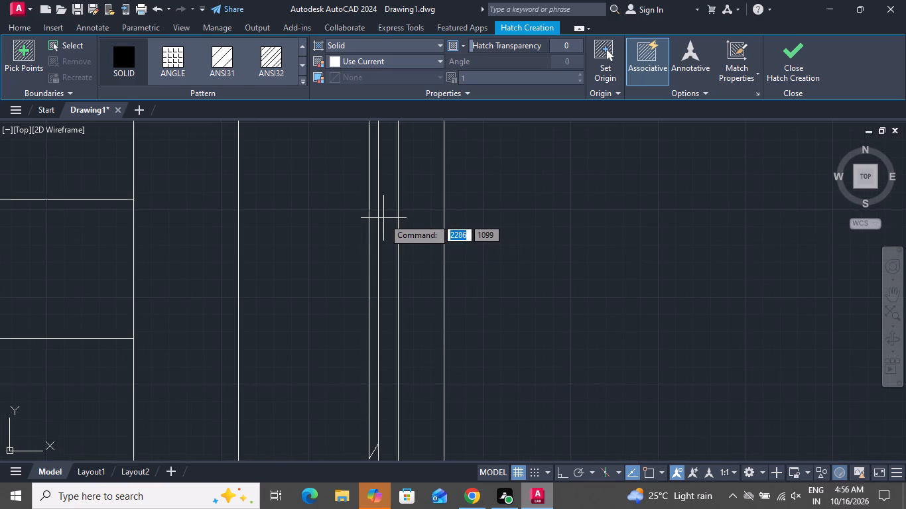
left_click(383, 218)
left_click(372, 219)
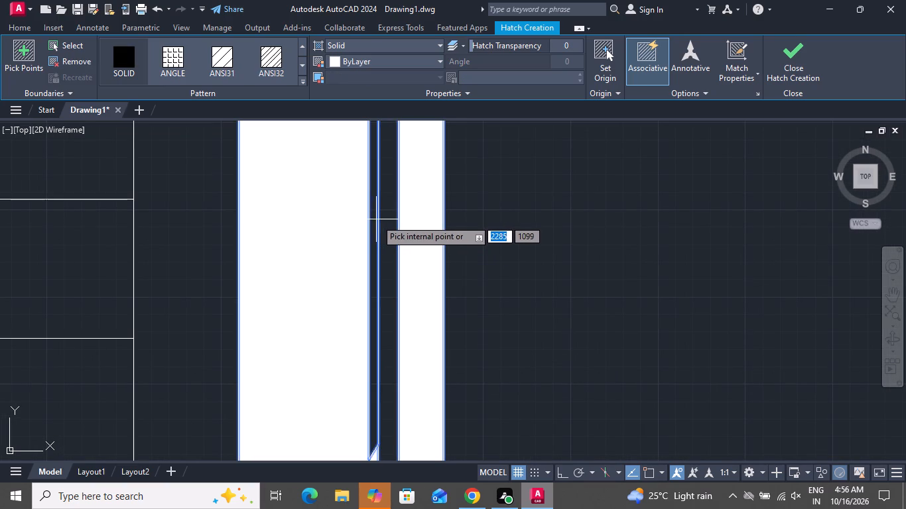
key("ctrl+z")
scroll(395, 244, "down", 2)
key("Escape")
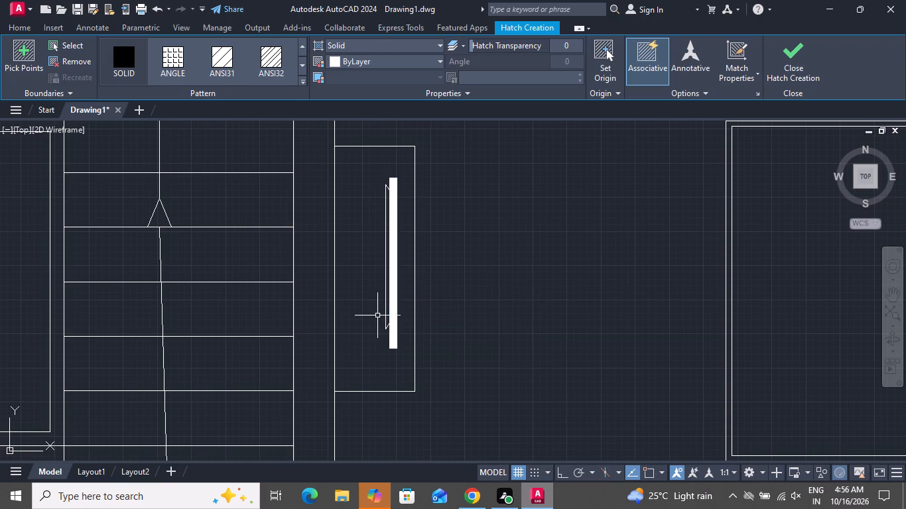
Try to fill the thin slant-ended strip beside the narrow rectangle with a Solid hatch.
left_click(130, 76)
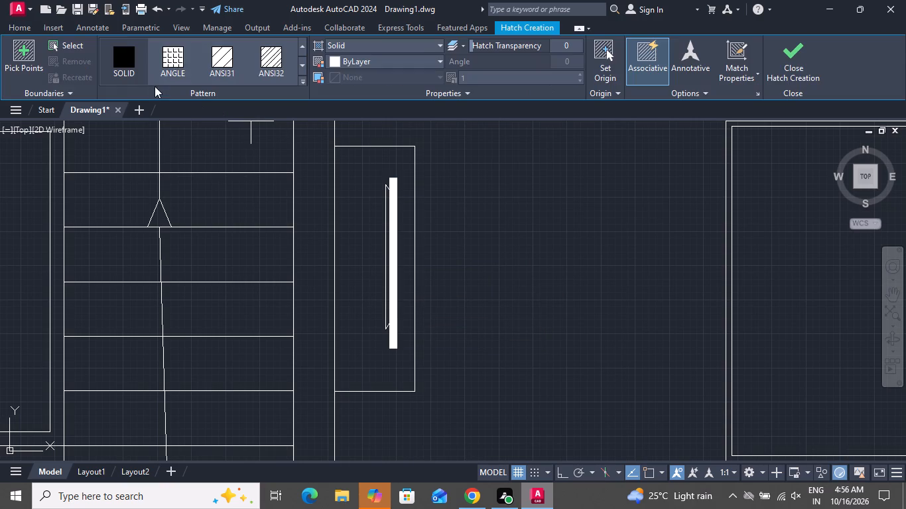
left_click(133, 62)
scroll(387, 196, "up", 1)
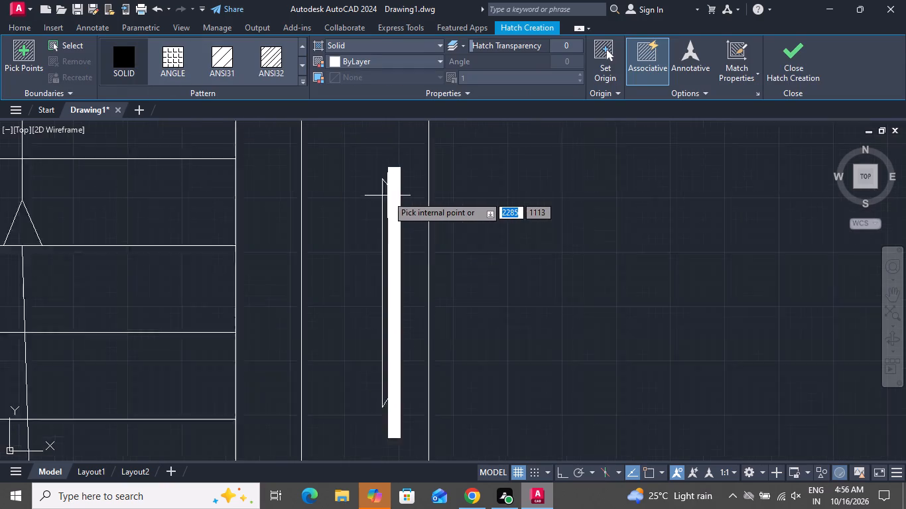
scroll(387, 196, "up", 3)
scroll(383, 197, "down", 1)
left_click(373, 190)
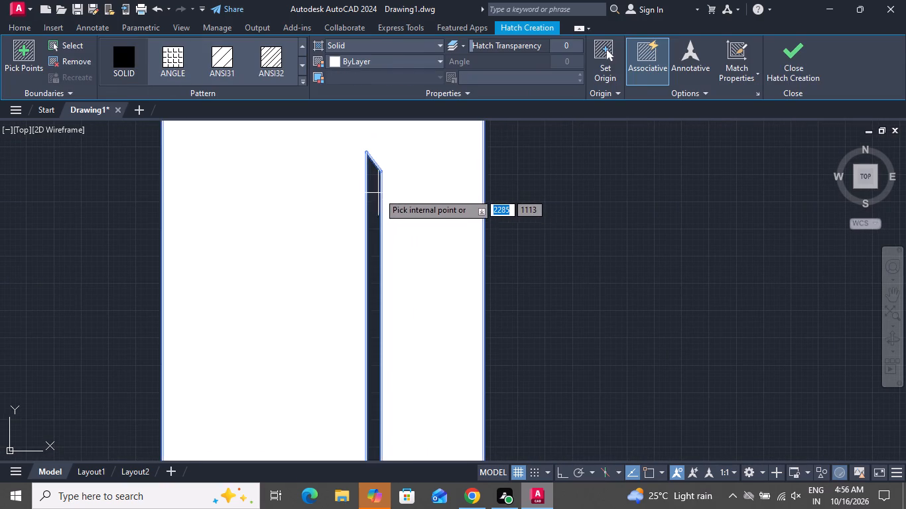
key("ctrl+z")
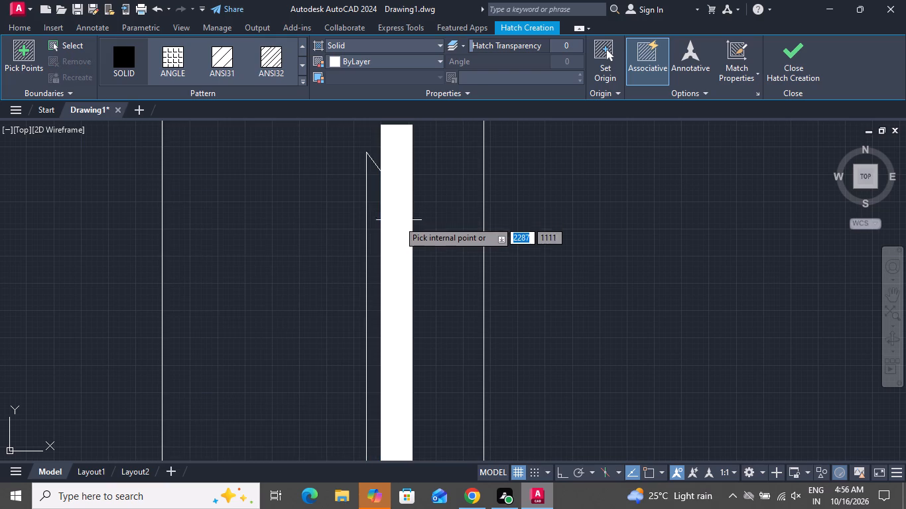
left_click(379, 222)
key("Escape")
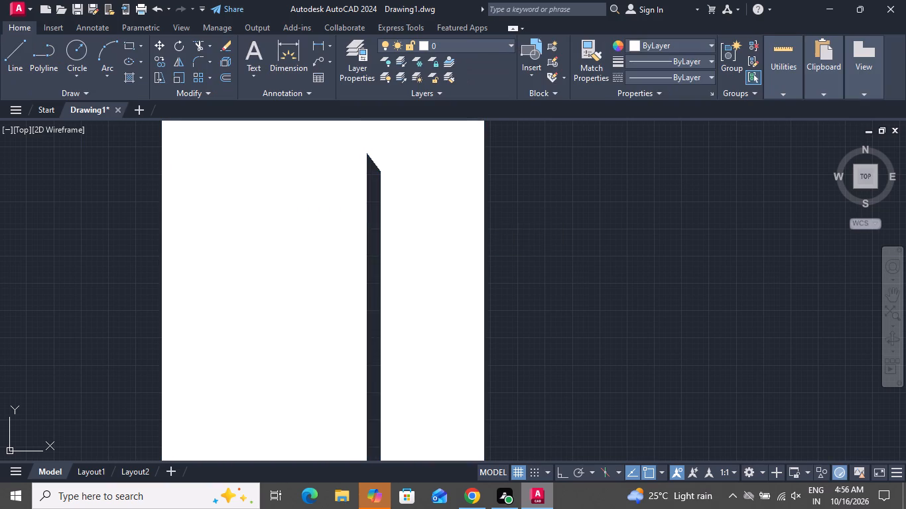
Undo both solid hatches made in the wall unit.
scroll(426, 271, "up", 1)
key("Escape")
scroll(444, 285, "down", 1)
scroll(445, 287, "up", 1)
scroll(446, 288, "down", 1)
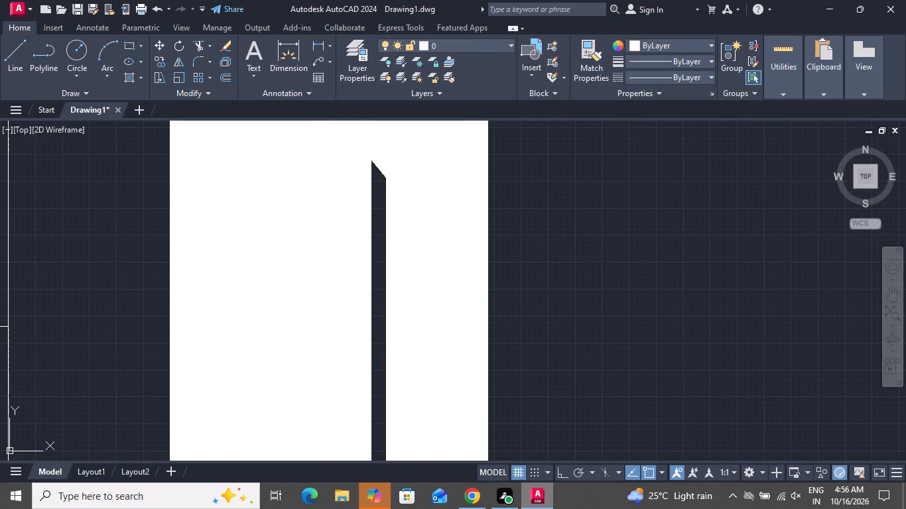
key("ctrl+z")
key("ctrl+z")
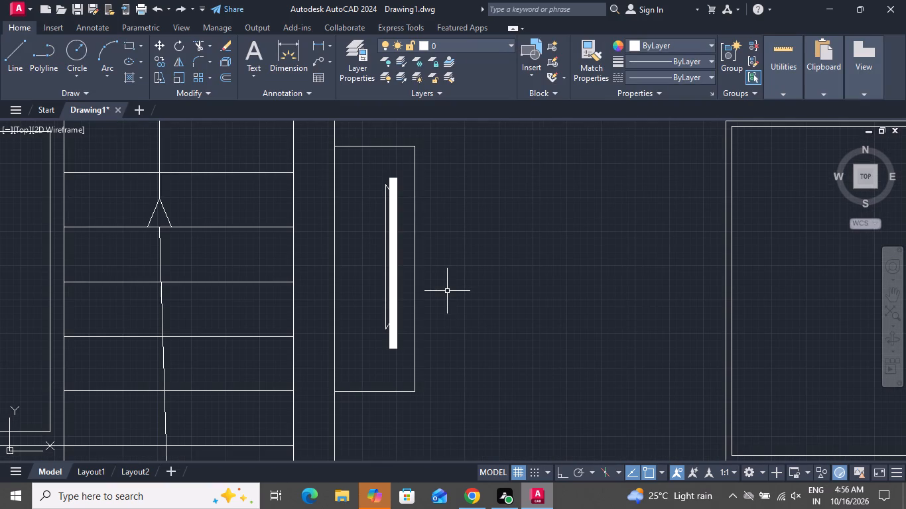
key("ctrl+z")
Try a Solid hatch again inside the wall unit, picking the slant-ended strip and the narrow rectangle.
left_click(127, 77)
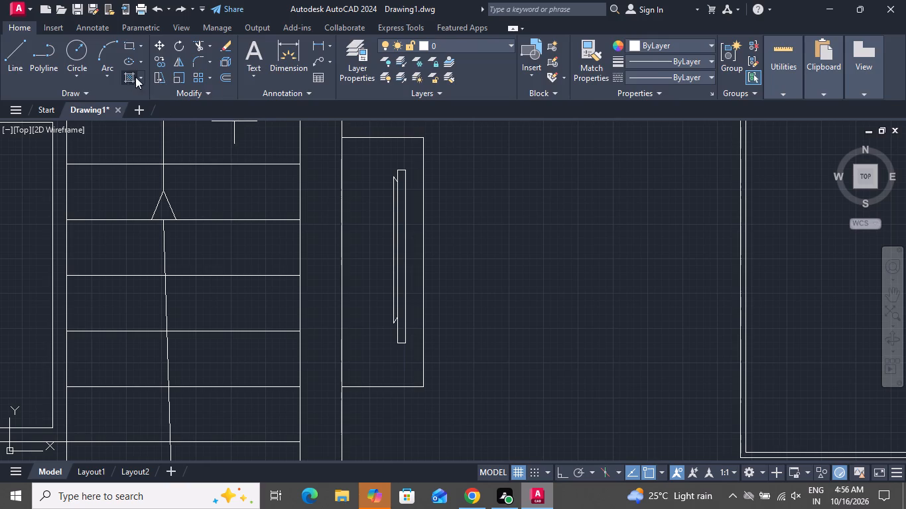
left_click(127, 56)
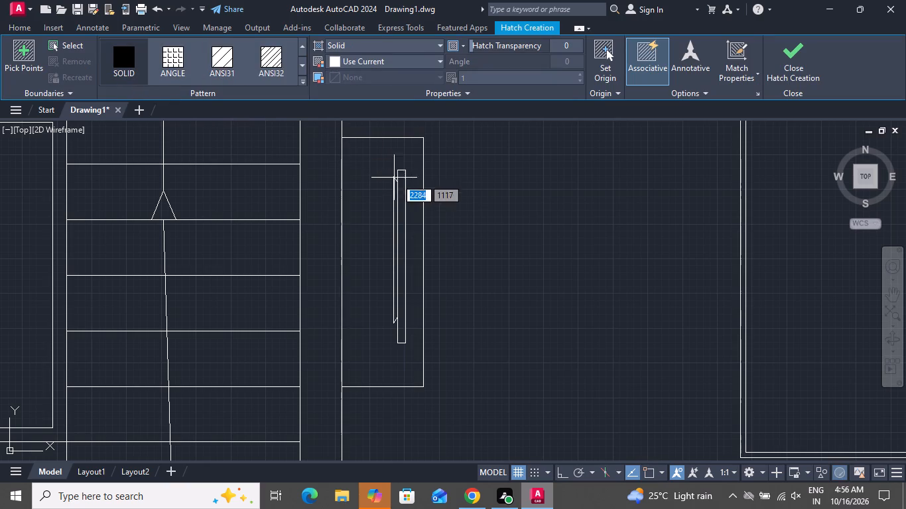
scroll(400, 180, "up", 6)
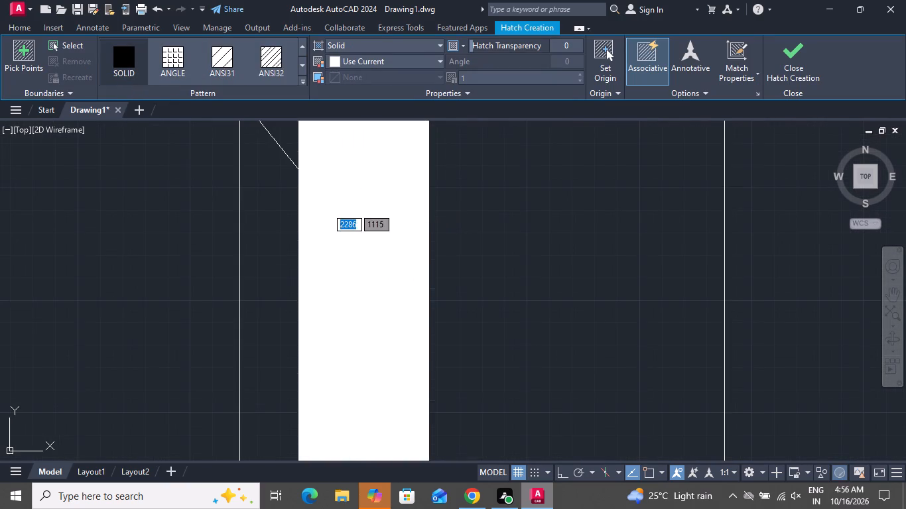
left_click(282, 188)
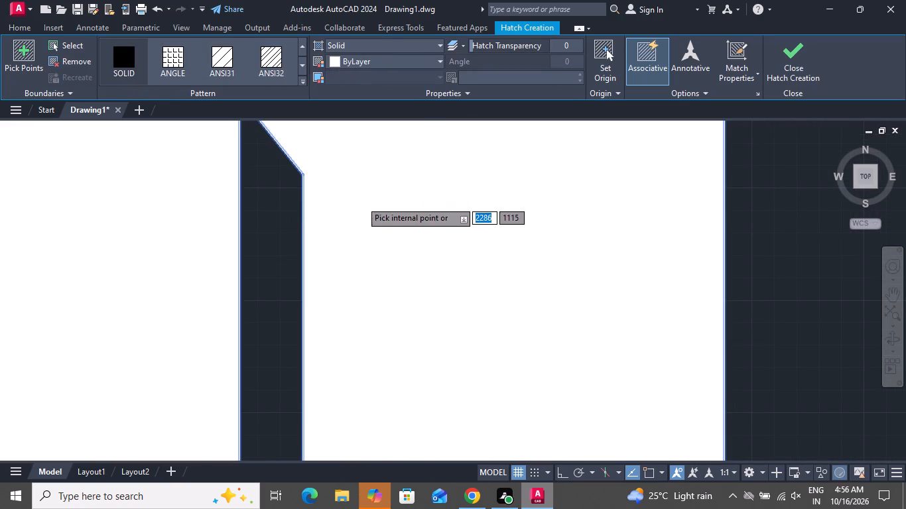
left_click(361, 201)
scroll(397, 231, "down", 2)
scroll(398, 240, "up", 1)
scroll(398, 241, "down", 1)
key("Escape")
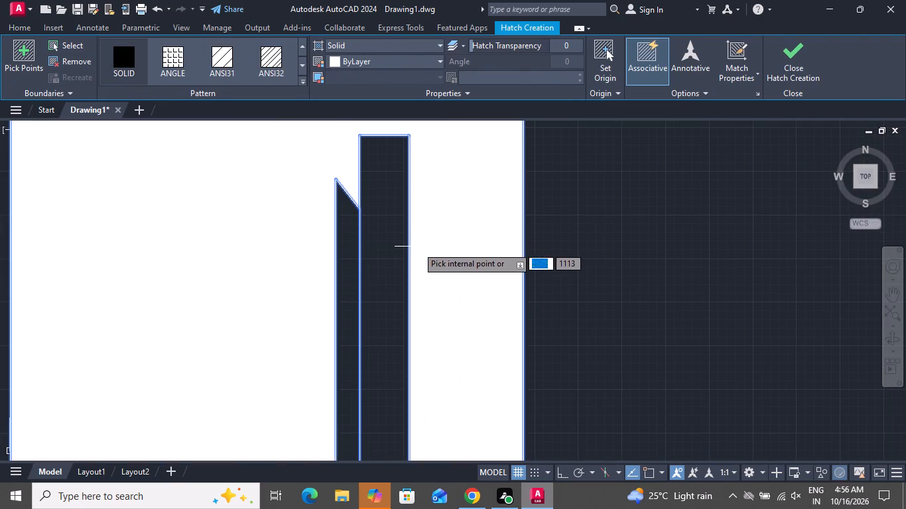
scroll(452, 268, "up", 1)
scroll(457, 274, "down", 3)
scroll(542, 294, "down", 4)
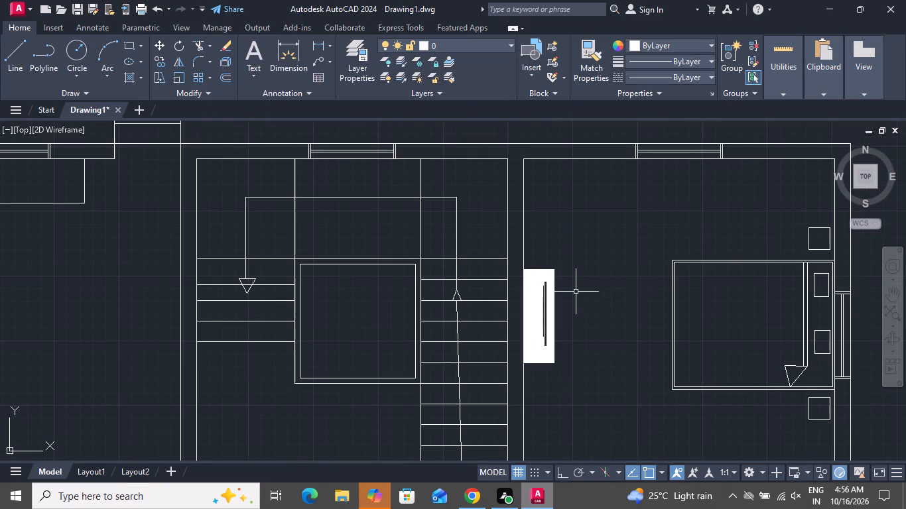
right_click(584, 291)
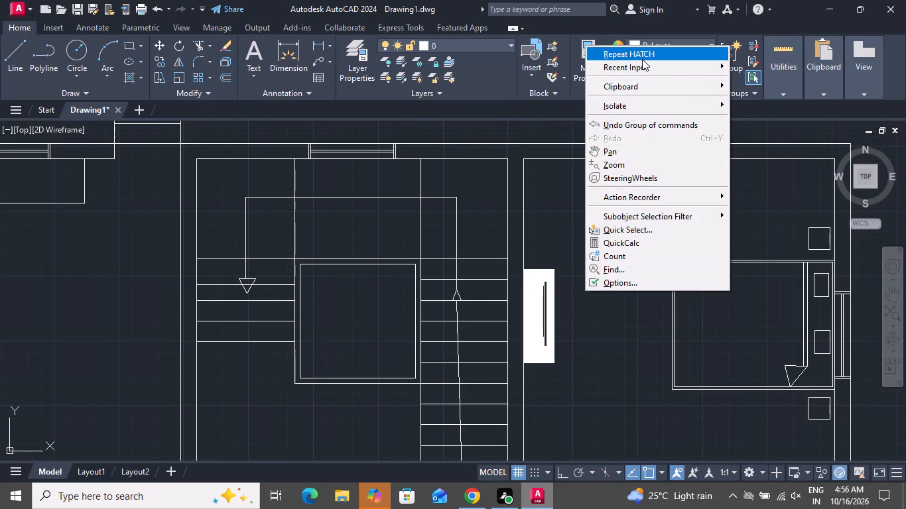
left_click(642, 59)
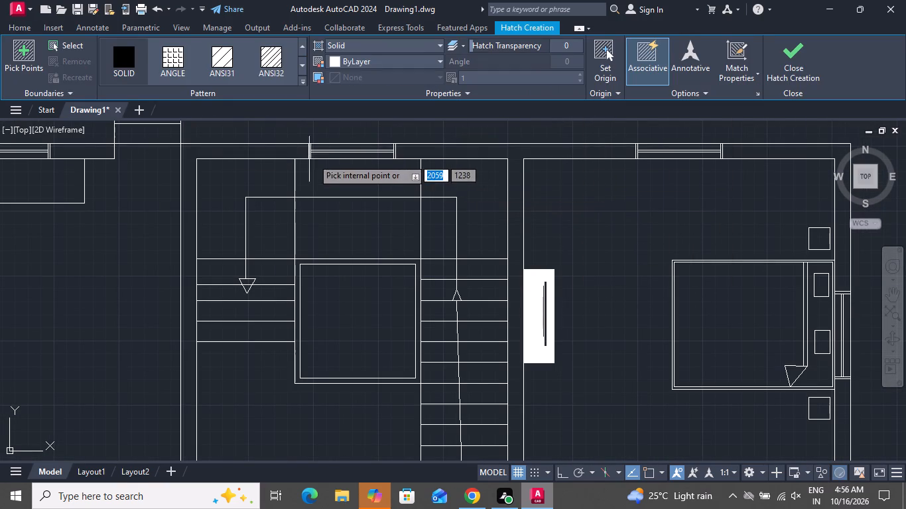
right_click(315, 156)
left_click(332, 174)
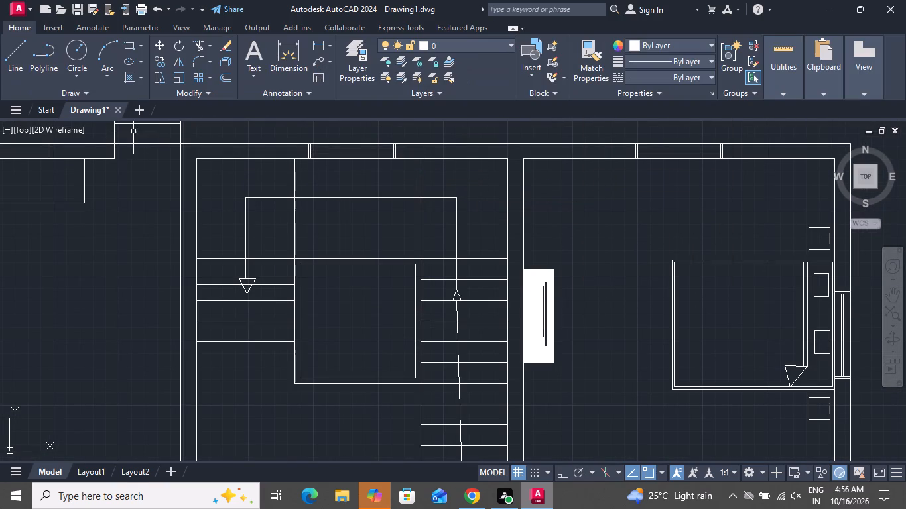
Turn on Ortho and draw a wardrobe outline about 40 deep from the bedroom's door-side wall across to the outer window wall.
left_click(24, 53)
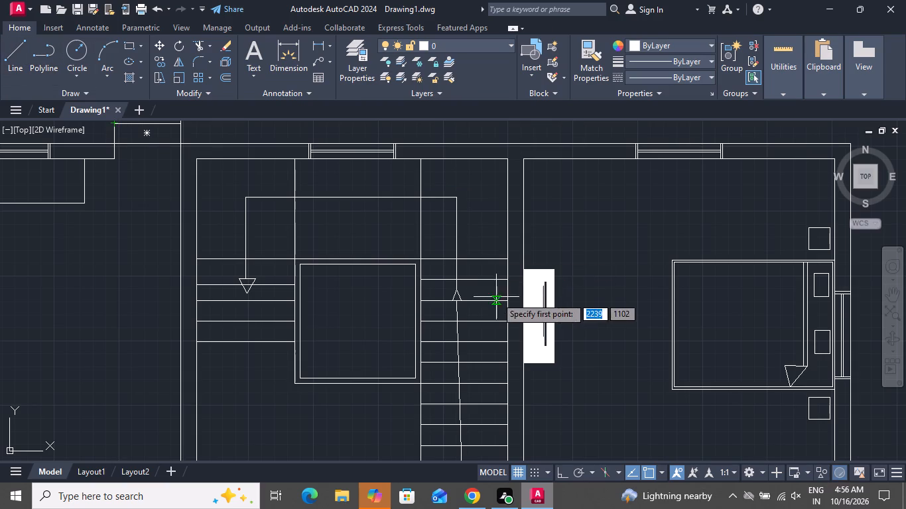
scroll(499, 296, "down", 3)
scroll(570, 341, "up", 4)
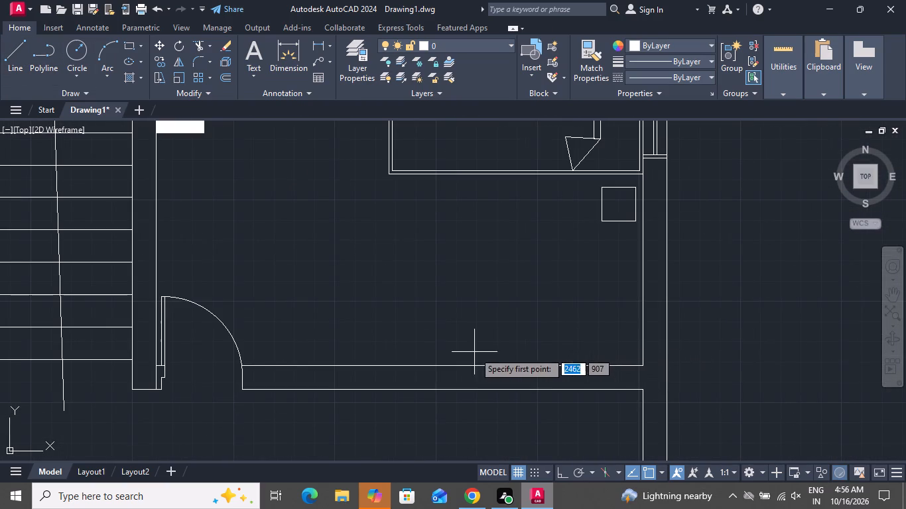
left_click(333, 367)
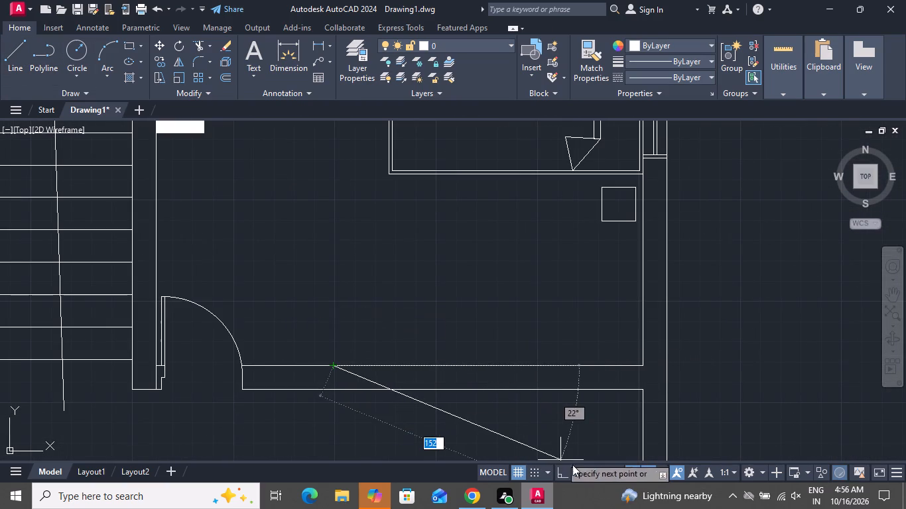
left_click(565, 475)
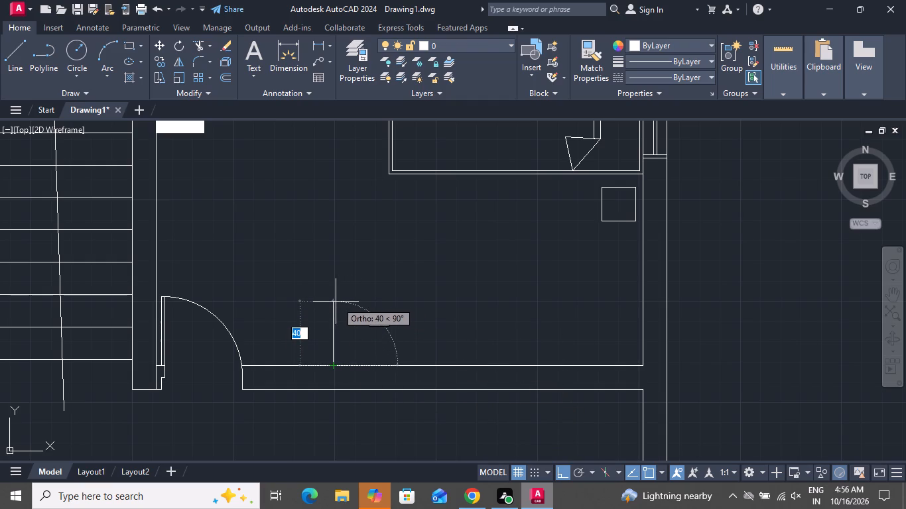
left_click(334, 302)
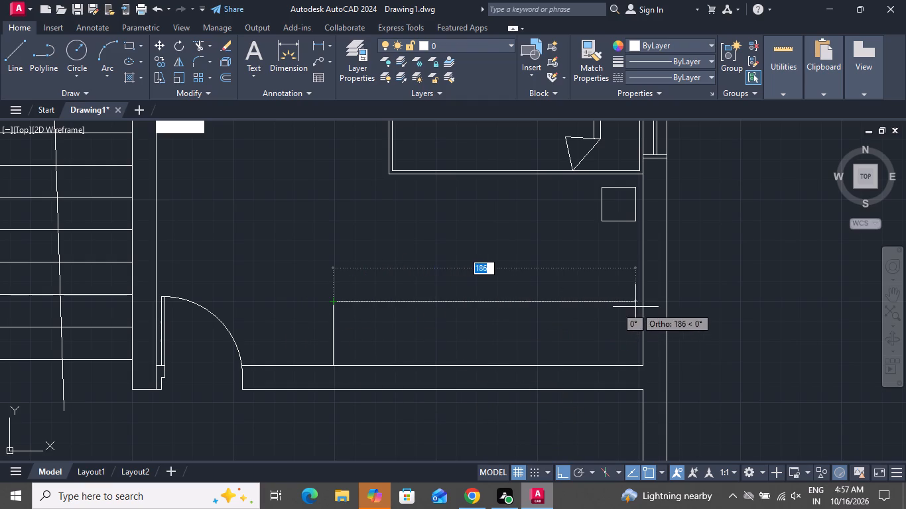
left_click(642, 304)
right_click(642, 304)
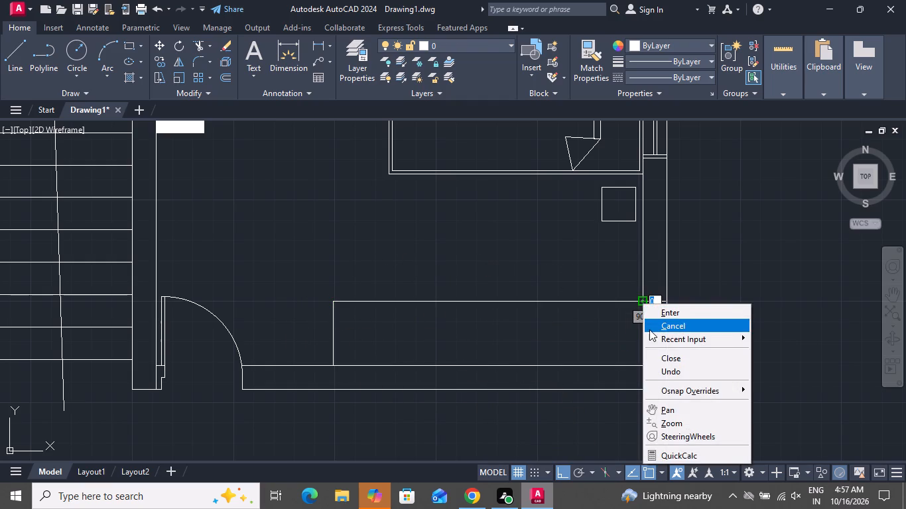
left_click(649, 322)
Draw a horizontal hanging-rail line through the middle of the wardrobe, stopping just short of both ends.
left_click(12, 60)
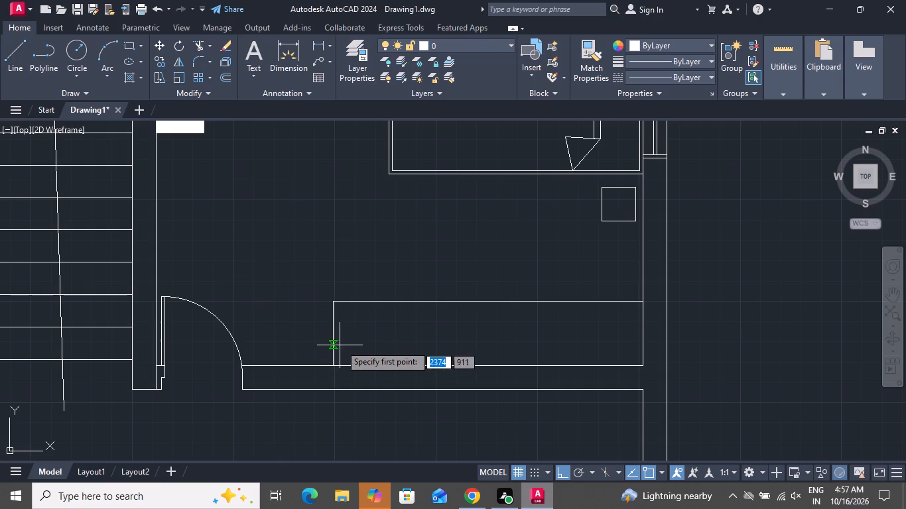
left_click(345, 335)
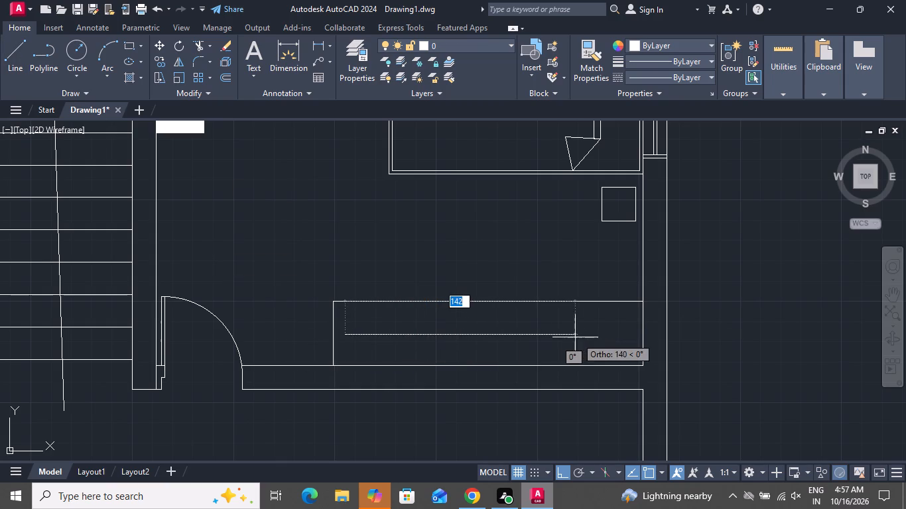
left_click(622, 334)
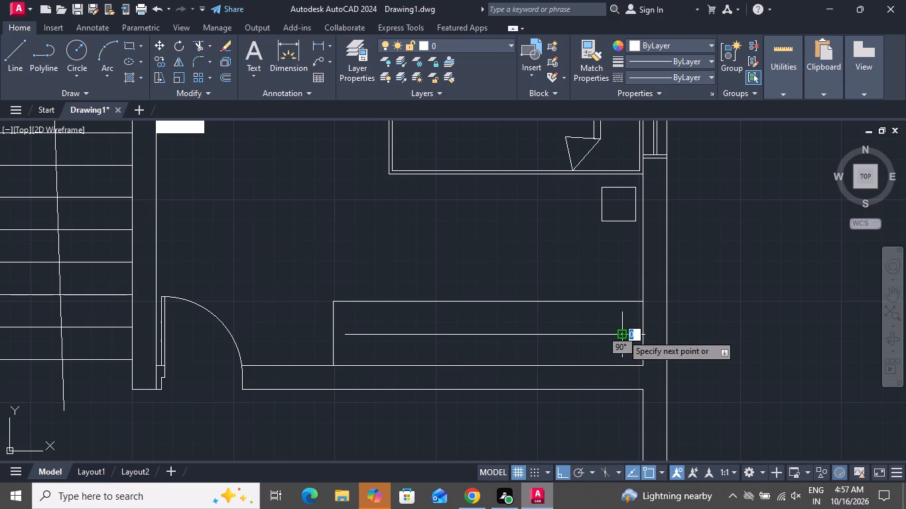
right_click(622, 334)
left_click(630, 357)
Draw a short vertical hanger line crossing the rail near the wardrobe's door-side end.
left_click(2, 45)
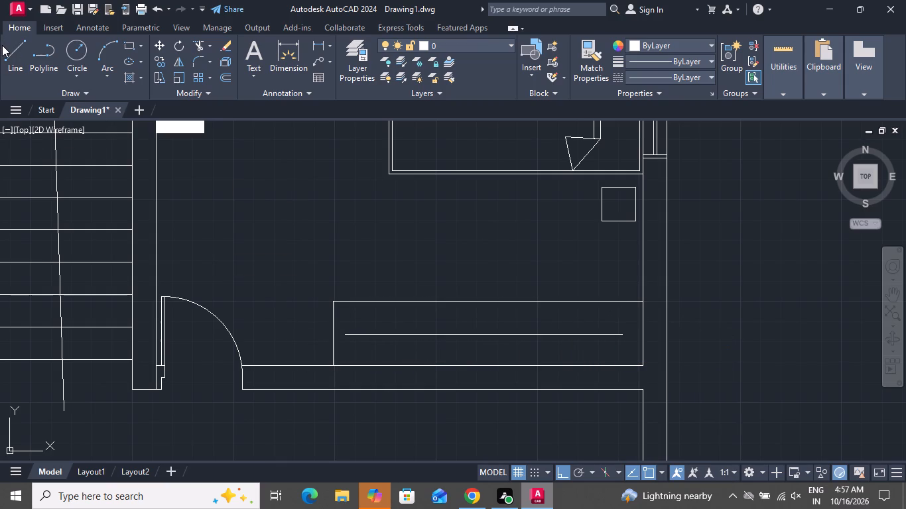
left_click(17, 55)
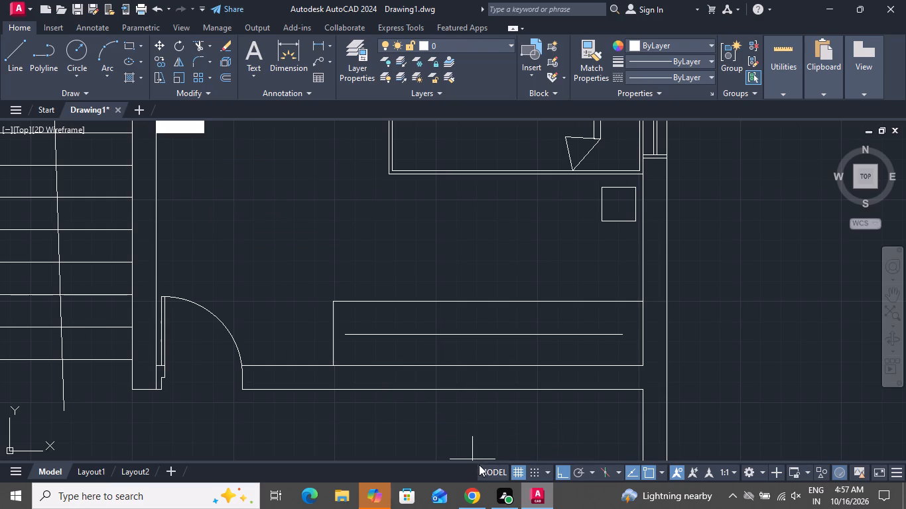
scroll(477, 473, "up", 2)
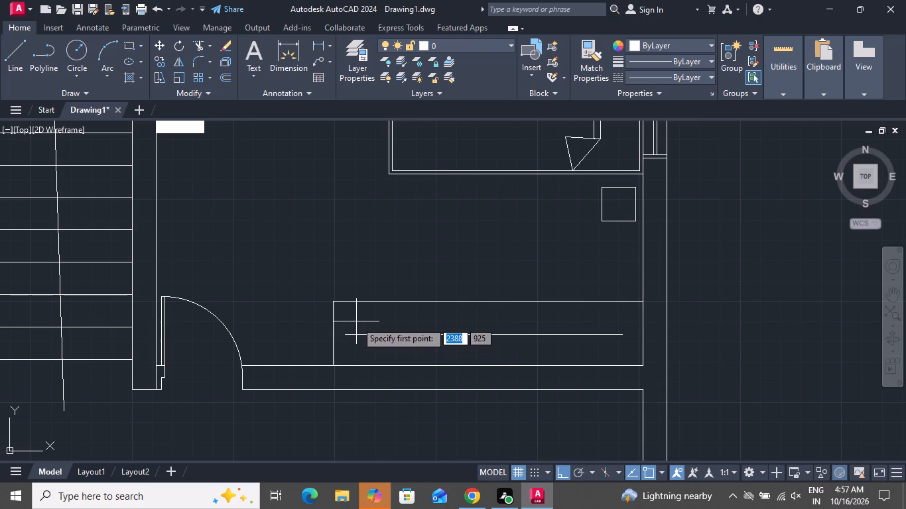
left_click(356, 321)
left_click(357, 351)
right_click(357, 352)
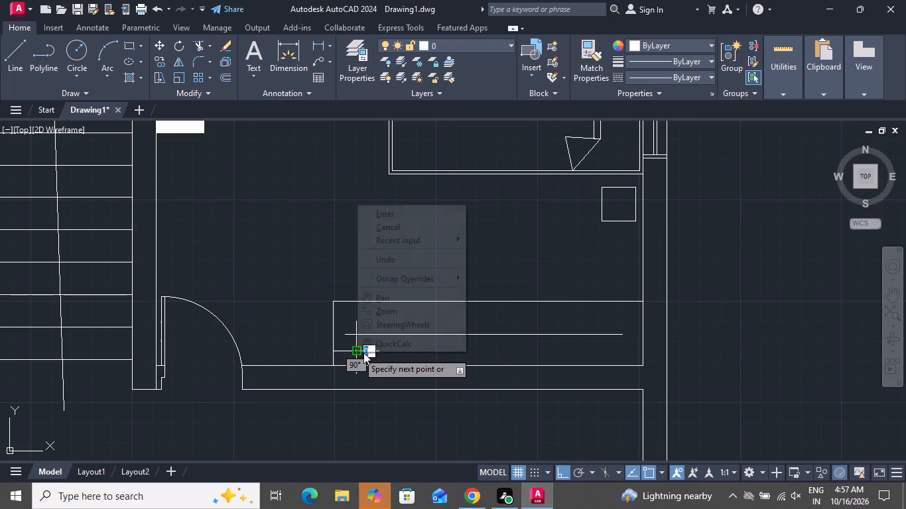
left_click(397, 225)
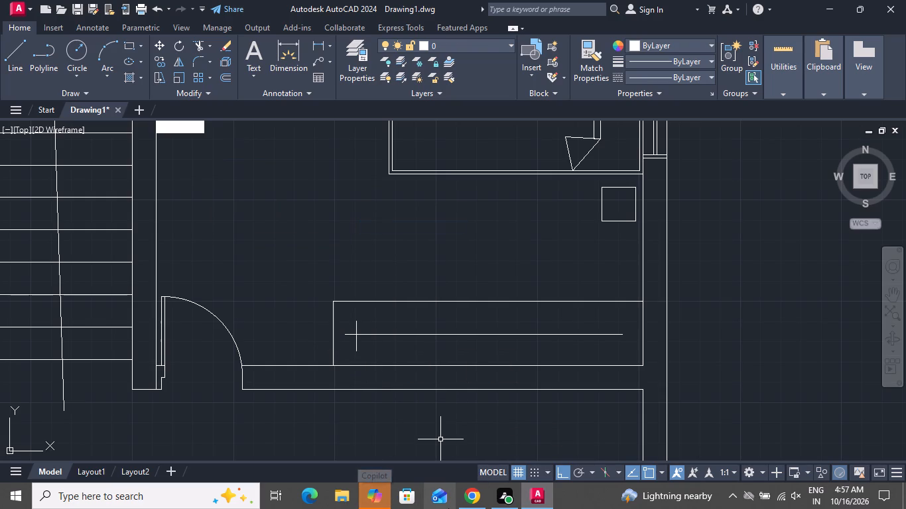
Offset the hanger line by 20 along the rail four times, each copy from the previous one, towards the outer wall.
type("O")
key("space")
type("20")
key("space")
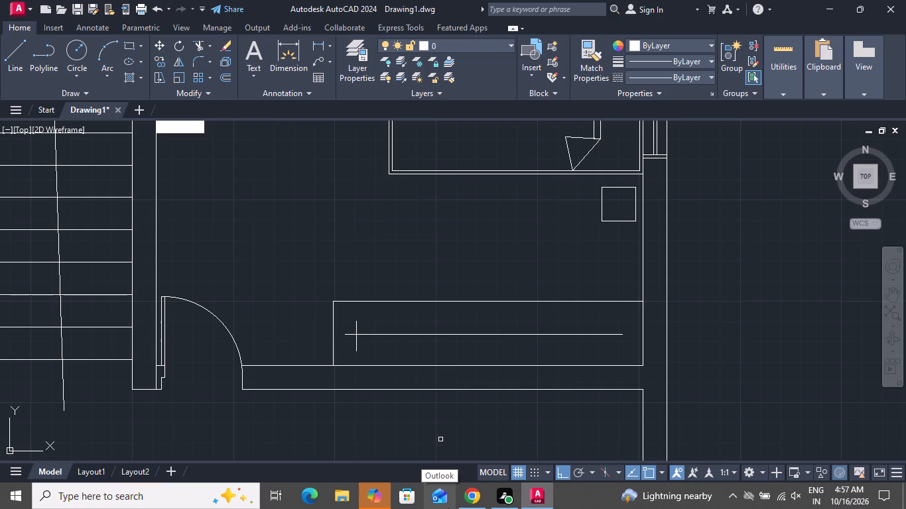
scroll(347, 350, "down", 1)
scroll(347, 350, "up", 1)
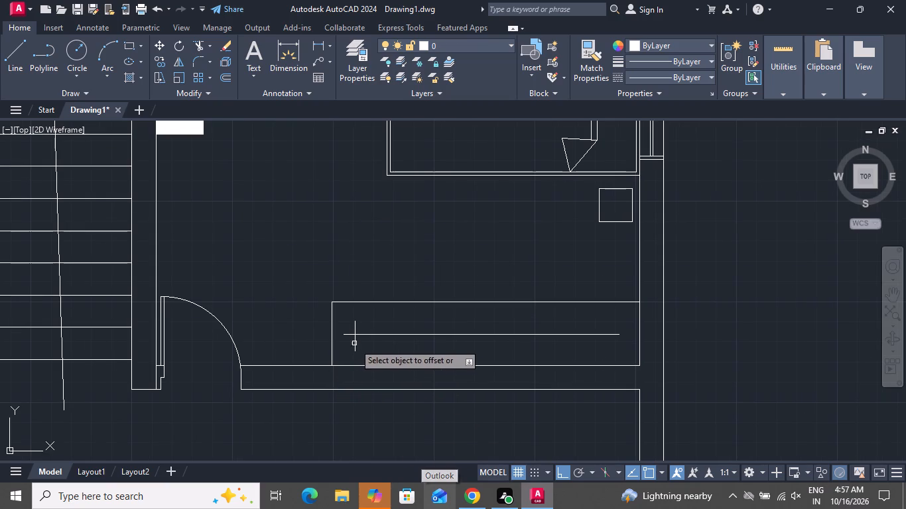
left_click(354, 339)
left_click(380, 342)
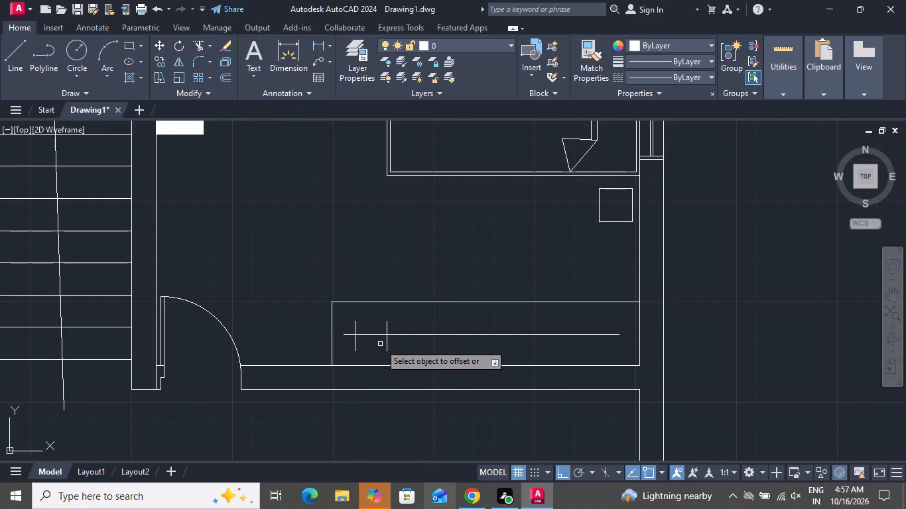
left_click(389, 343)
left_click(407, 345)
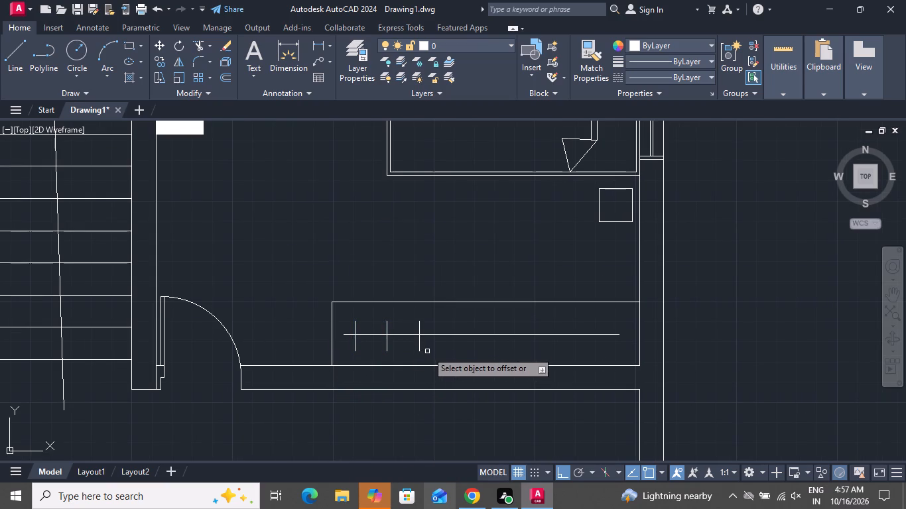
left_click(418, 345)
left_click(508, 348)
left_click_drag(450, 346, 478, 349)
left_click(511, 350)
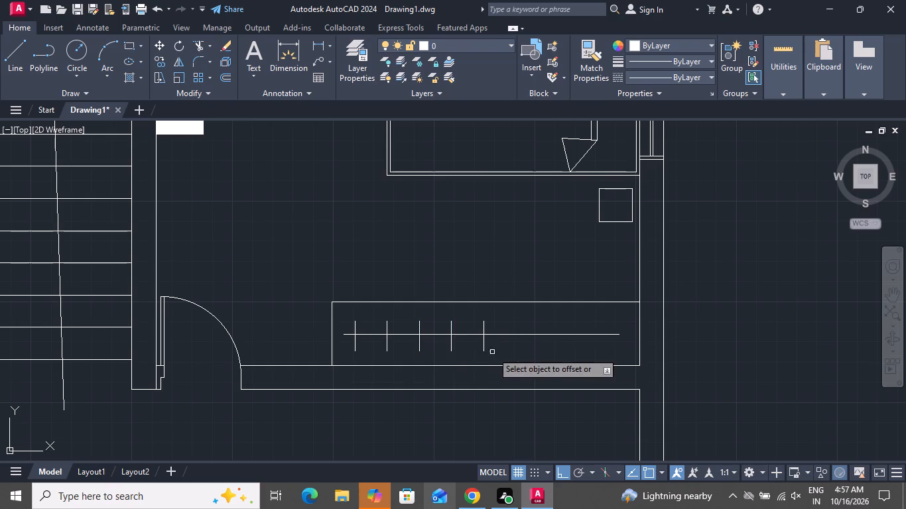
left_click_drag(481, 347, 497, 347)
left_click(521, 347)
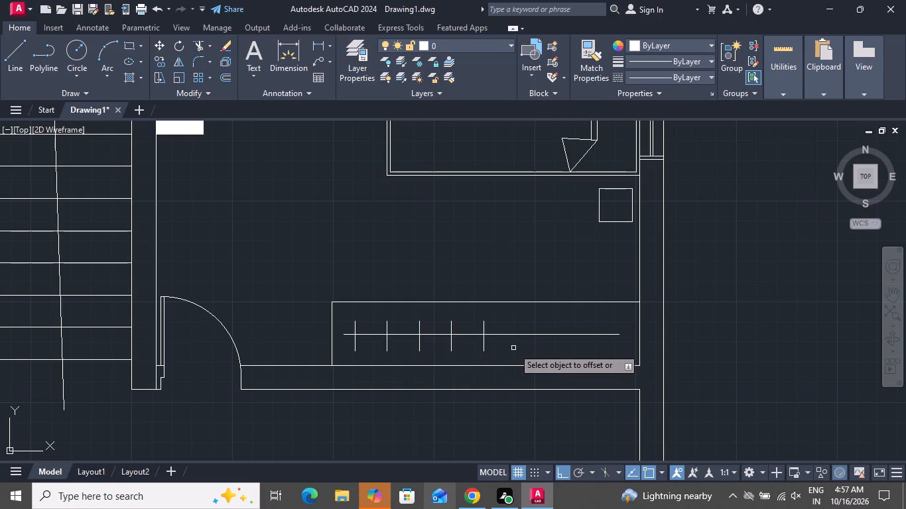
Continue the 20 offsets from the fifth hanger line with four more copies, up to the rail's far end.
scroll(511, 349, "up", 1)
left_click(468, 347)
left_click(493, 345)
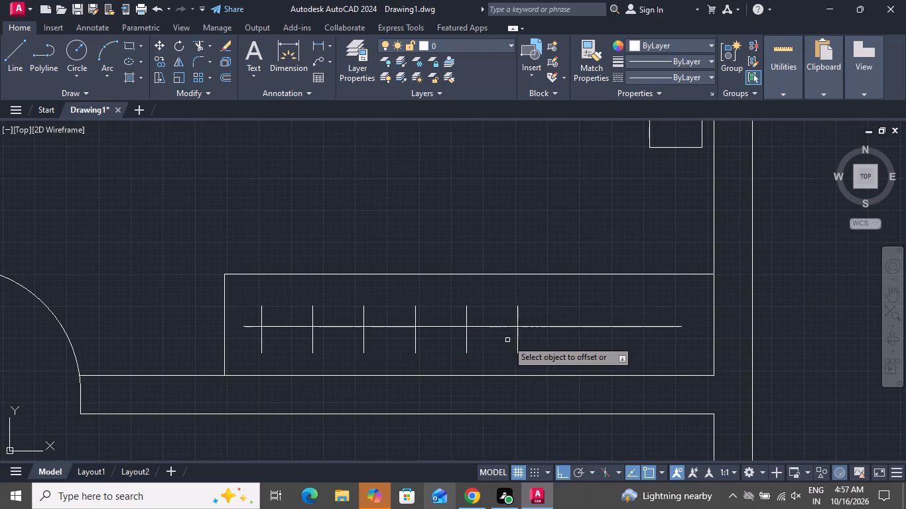
left_click(519, 339)
left_click(566, 341)
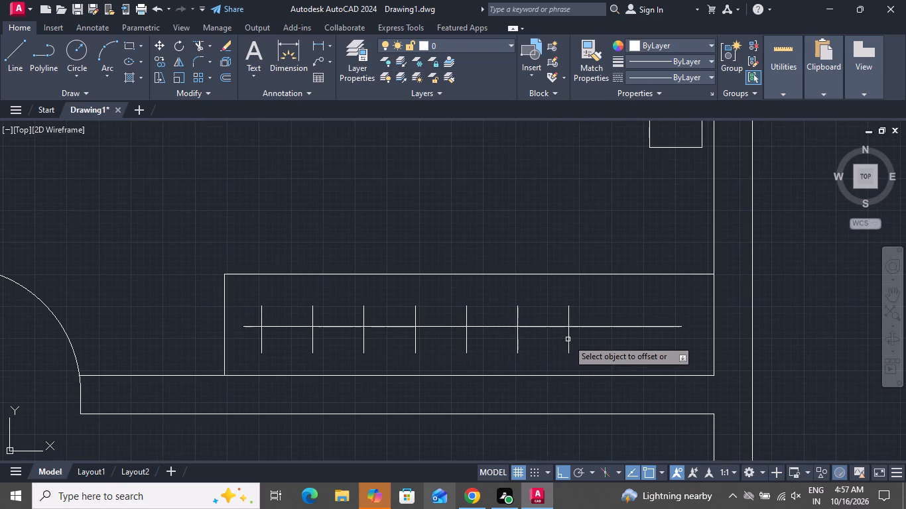
left_click(570, 339)
left_click(621, 348)
left_click(619, 350)
left_click(643, 350)
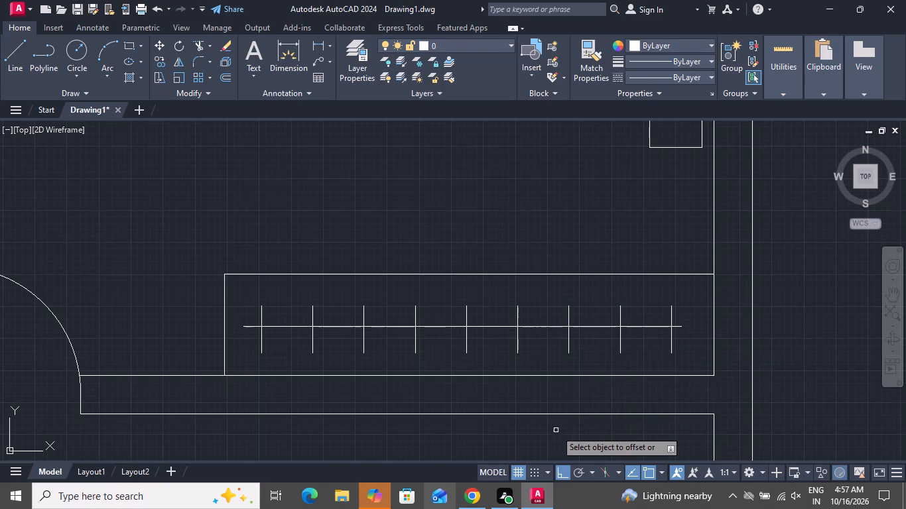
right_click(556, 435)
left_click(599, 310)
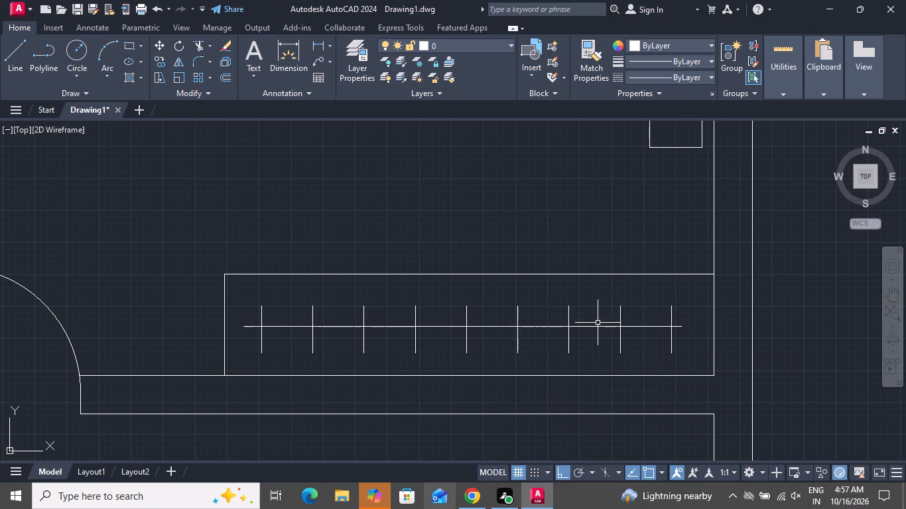
Offset each of the first four hanger lines, from the wardrobe's door-side end, by 10 into the gap towards the outer wall.
type("O")
key("space")
key("1")
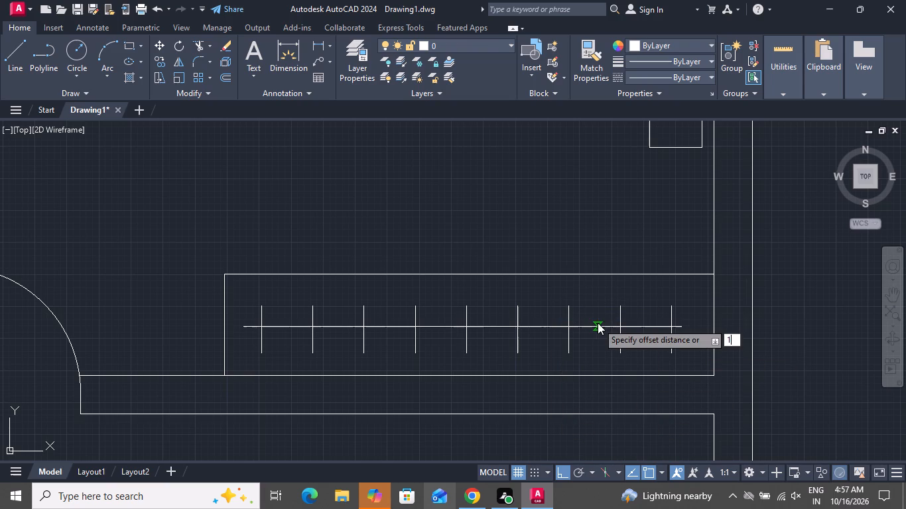
key("0")
key("space")
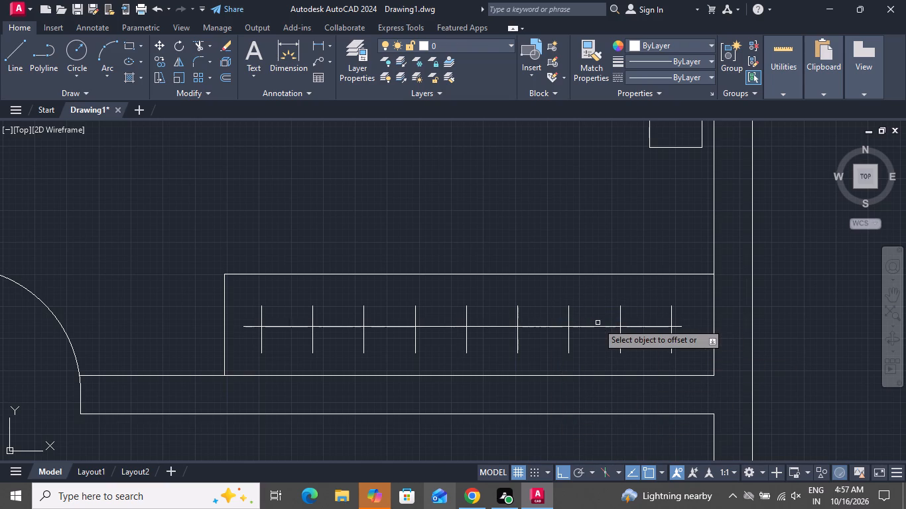
left_click(262, 333)
left_click(275, 335)
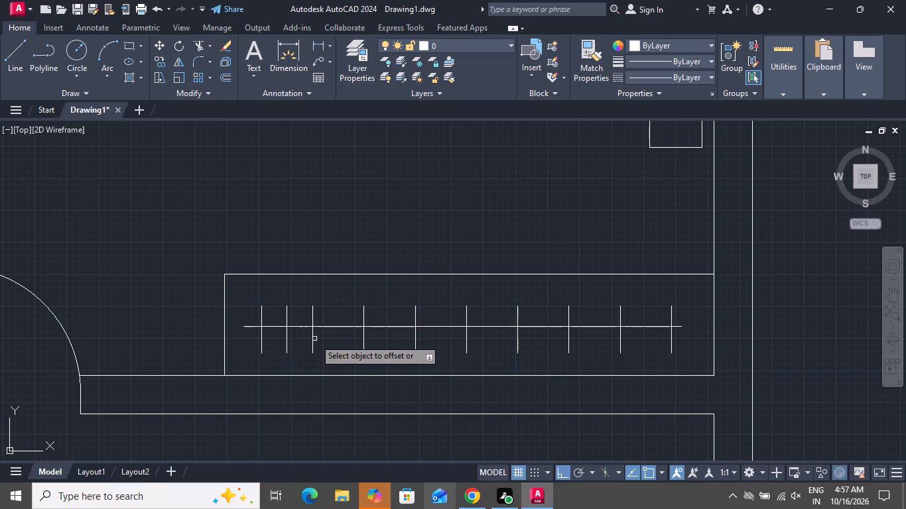
left_click(312, 341)
left_click(324, 336)
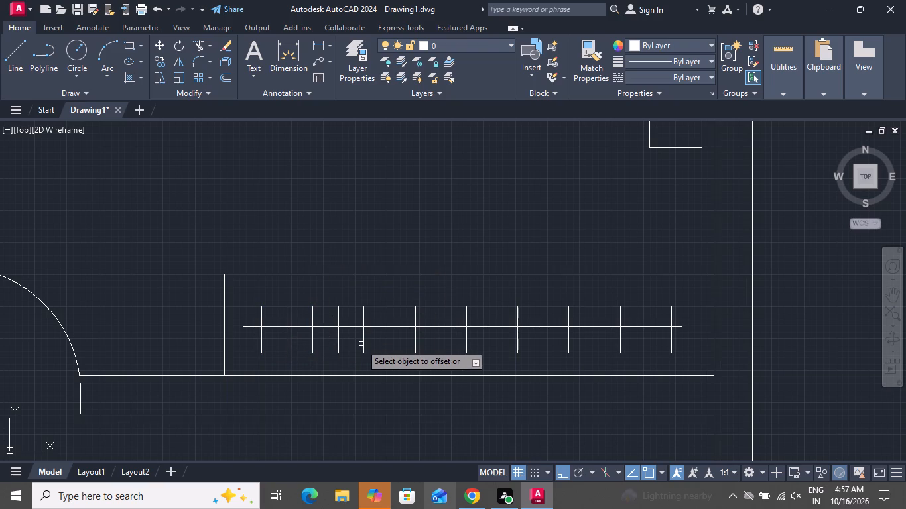
scroll(361, 346, "up", 2)
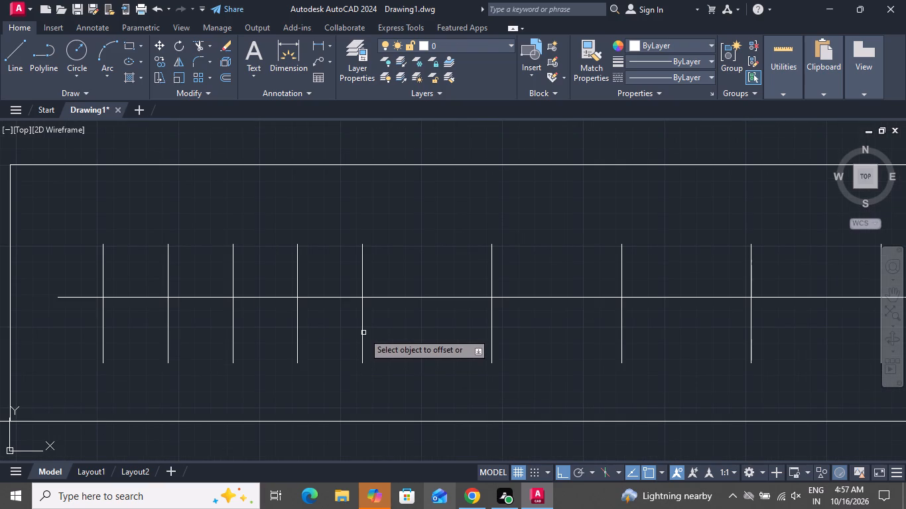
left_click(363, 333)
left_click(399, 333)
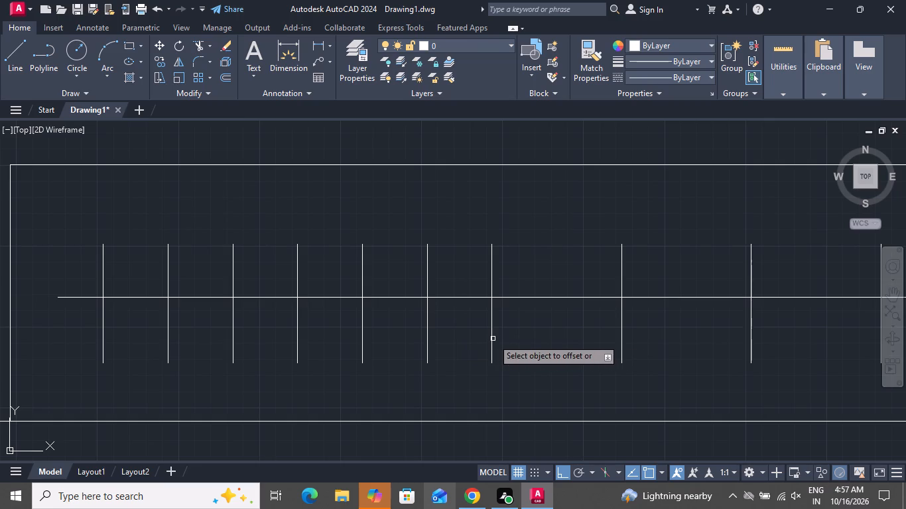
left_click(492, 339)
left_click(530, 347)
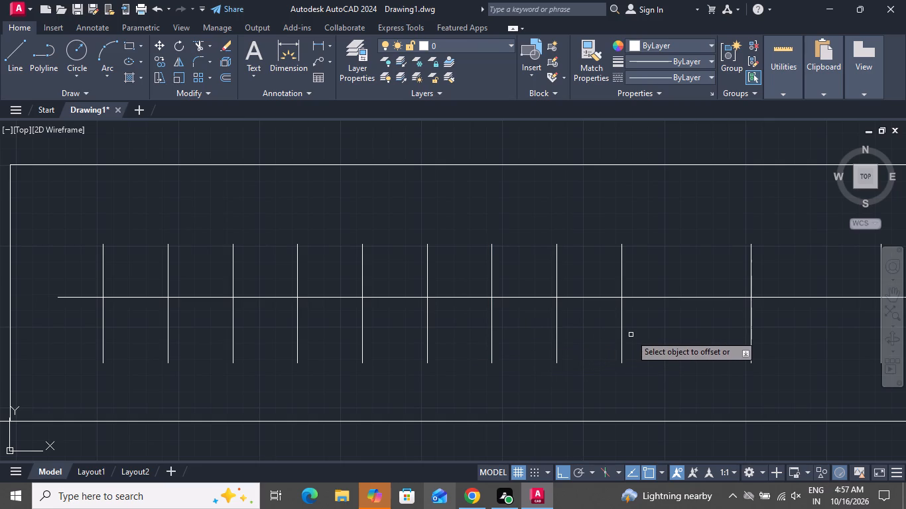
Continue the 10 offsets from the next four original hanger lines, filling the remaining gaps up to the last hanger.
left_click(621, 337)
left_click(693, 338)
scroll(569, 367, "down", 1)
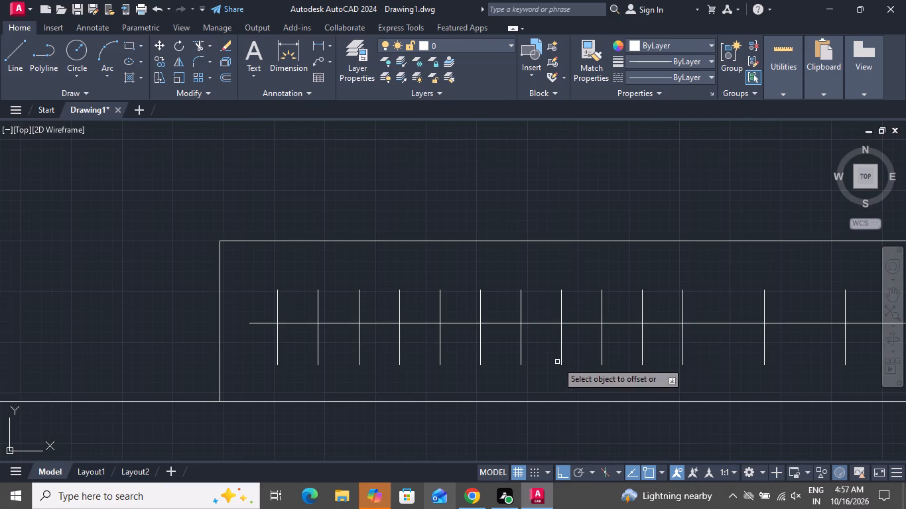
left_click(684, 343)
left_click(723, 340)
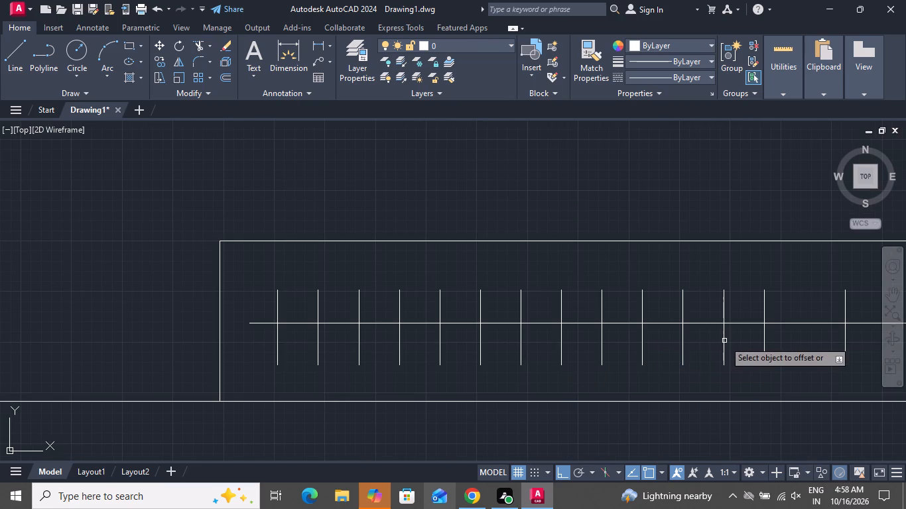
left_click(765, 339)
left_click(779, 336)
scroll(597, 398, "down", 2)
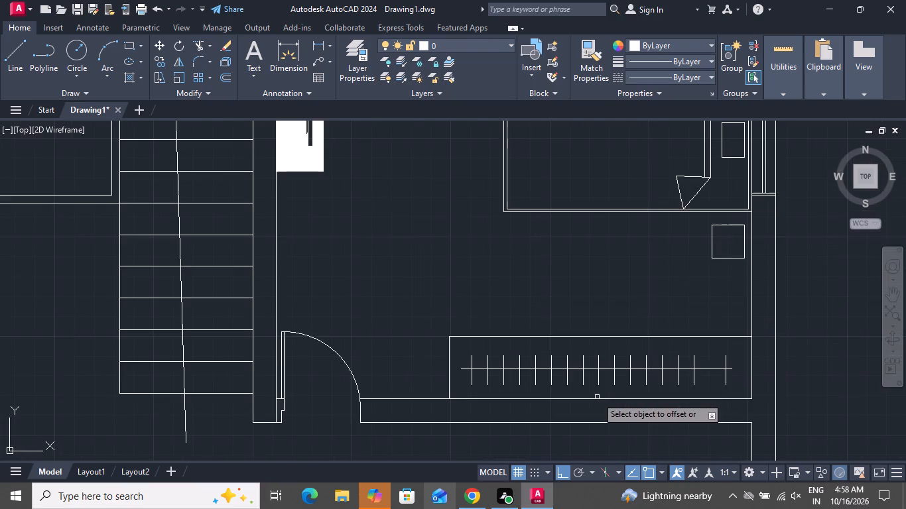
scroll(694, 370, "up", 3)
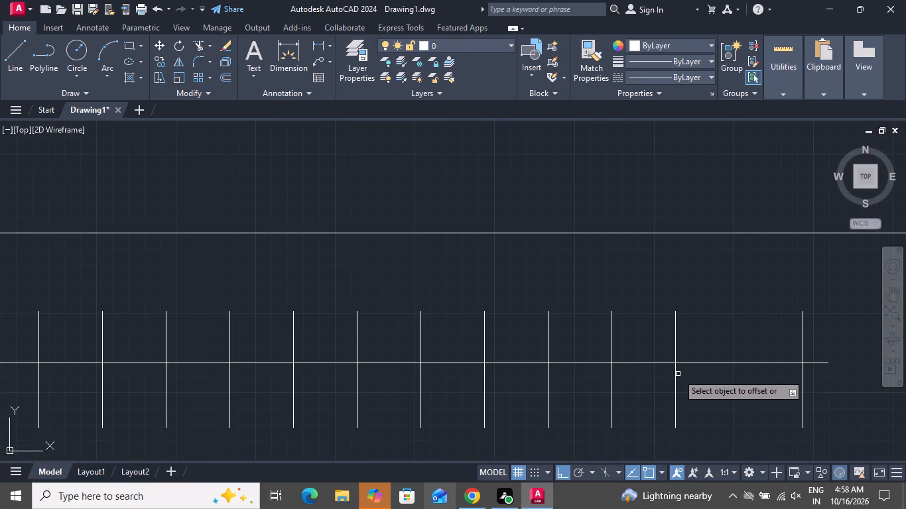
left_click(678, 374)
left_click(712, 373)
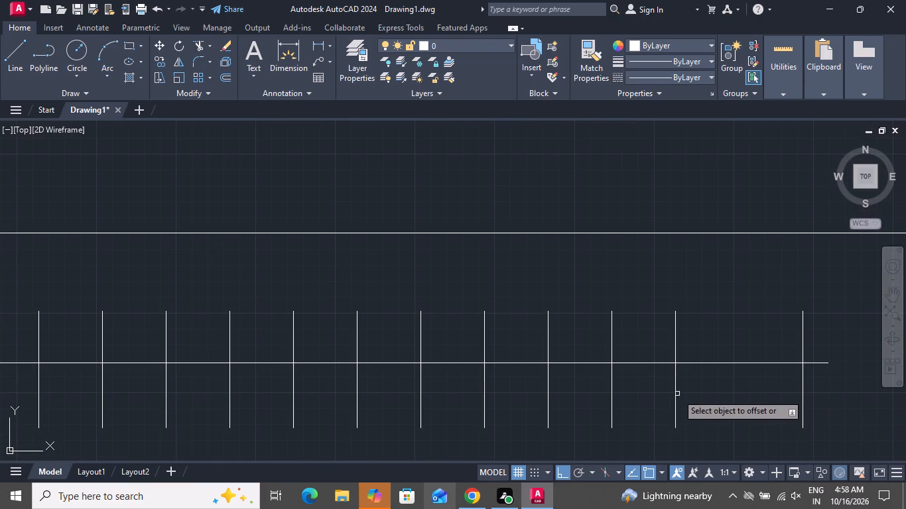
left_click(677, 394)
left_click(707, 390)
right_click(696, 392)
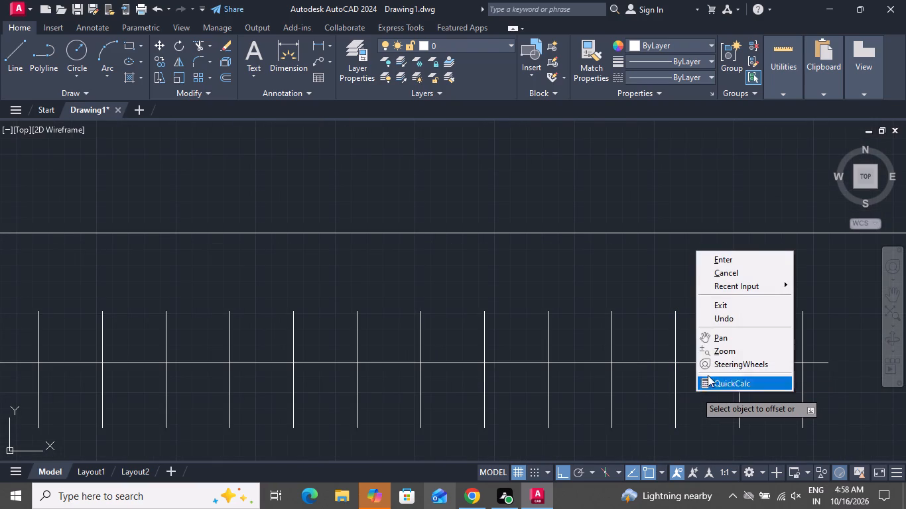
left_click(722, 278)
Insert a Toilet - Imperial block from the architectural tool palette into the open hall area south of the stairs.
scroll(653, 322, "down", 2)
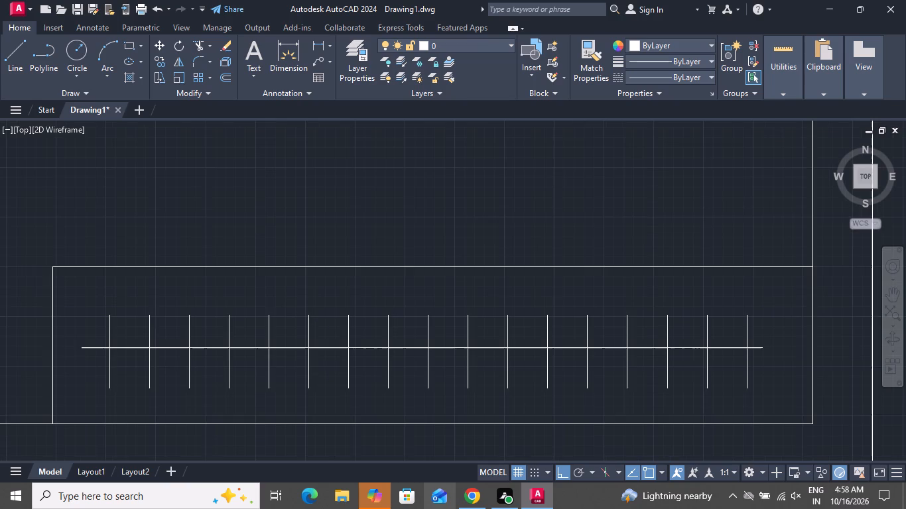
scroll(653, 322, "down", 3)
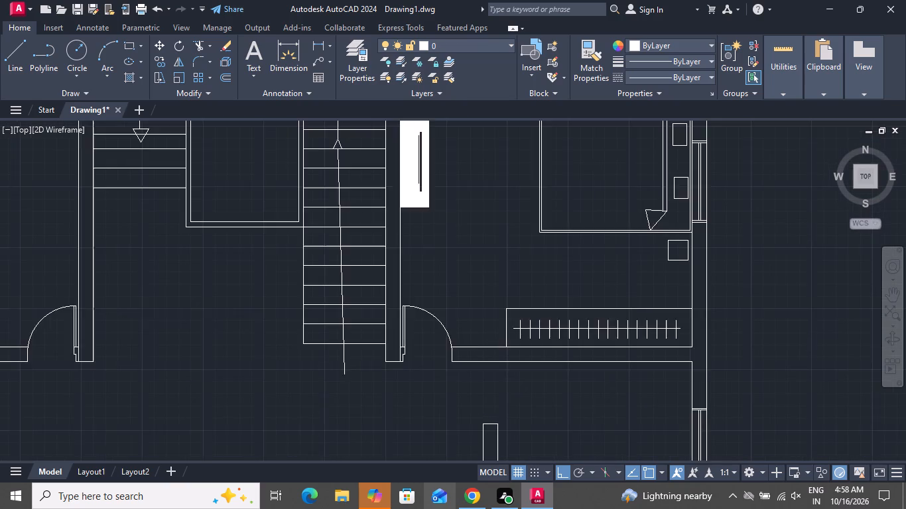
scroll(658, 326, "down", 1)
scroll(669, 335, "up", 5)
scroll(672, 347, "down", 2)
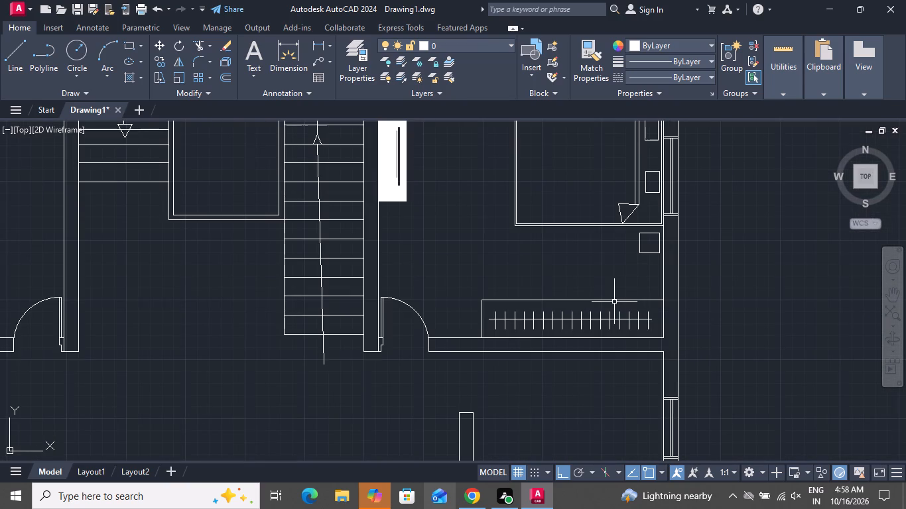
scroll(585, 306, "down", 2)
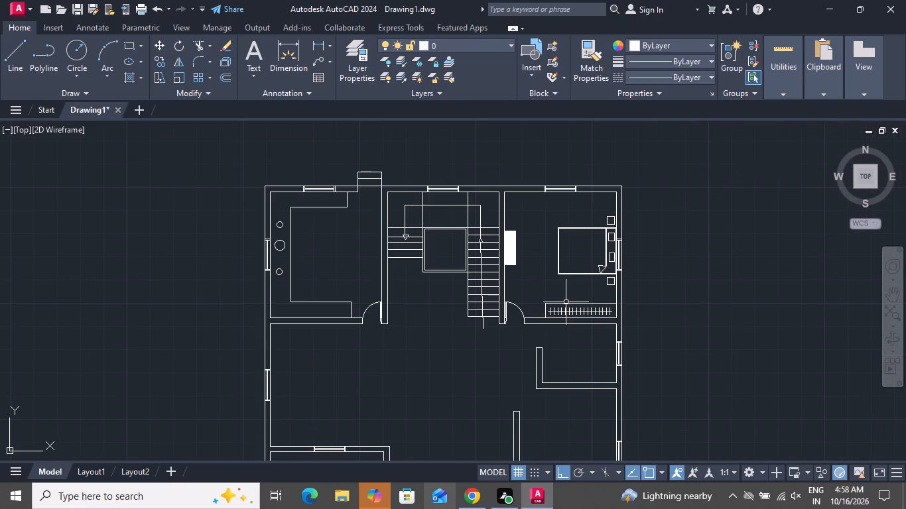
type("TP")
key("space")
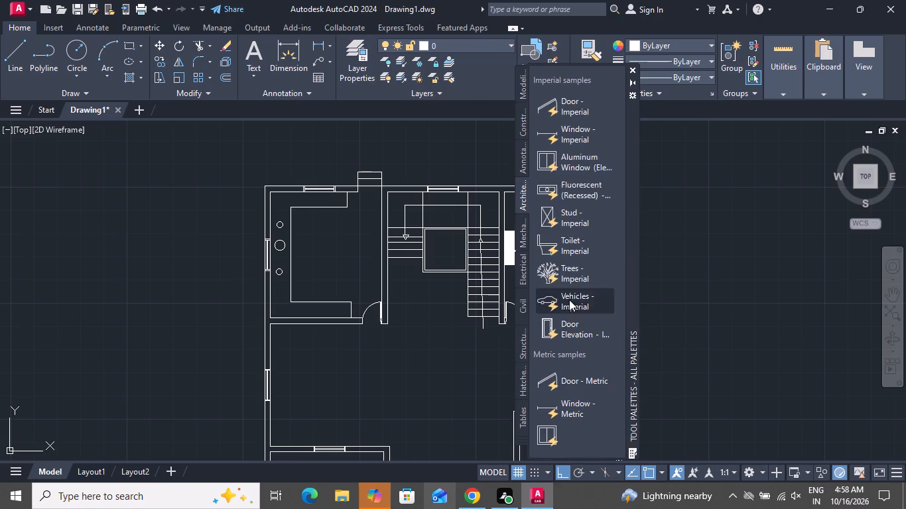
left_click_drag(558, 240, 521, 276)
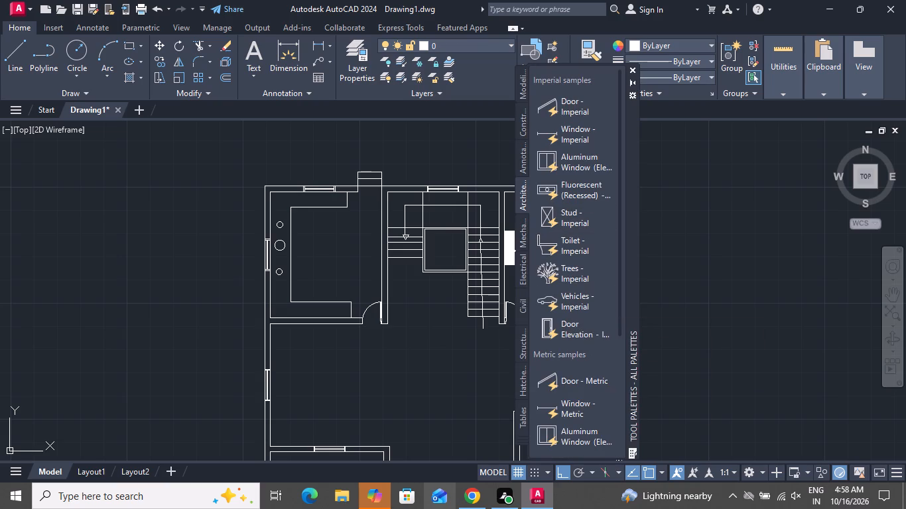
left_click_drag(521, 276, 434, 370)
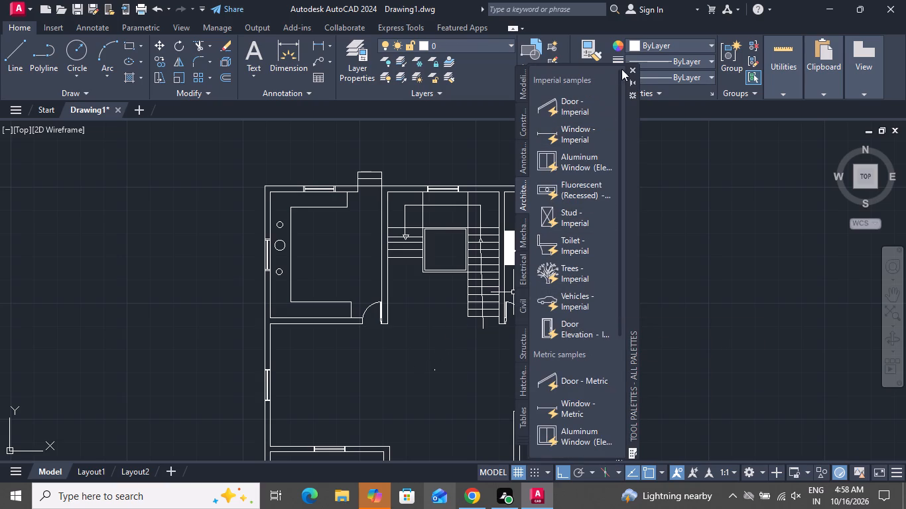
left_click(639, 67)
left_click(634, 69)
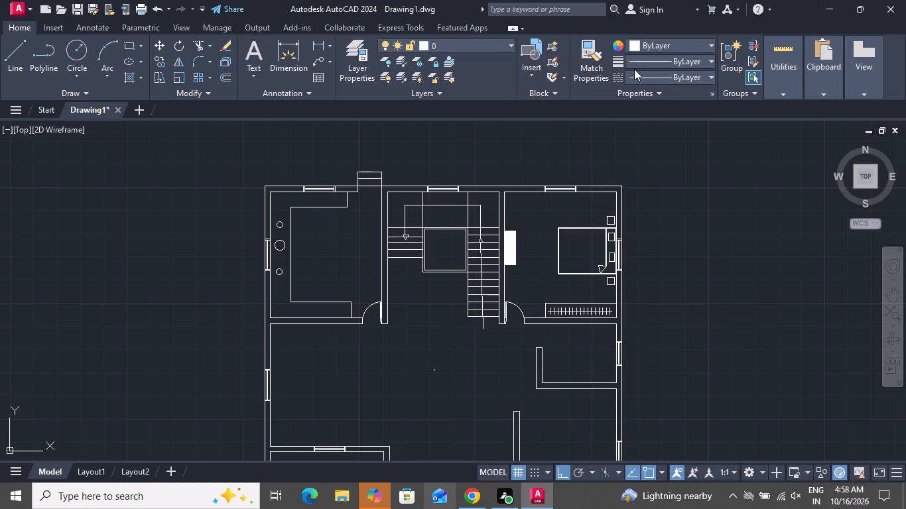
Examine the inserted toilet block's geometry, scale and custom properties.
left_click_drag(456, 351, 453, 364)
left_click(408, 421)
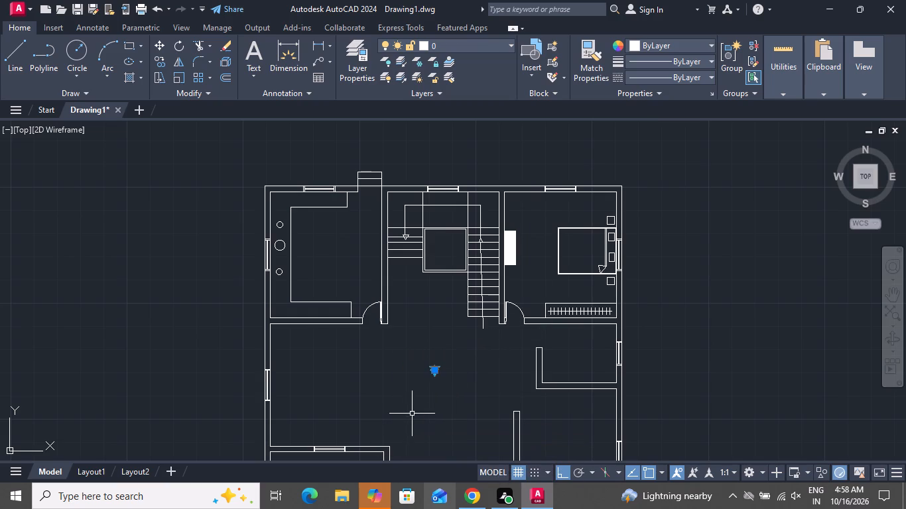
right_click(412, 413)
left_click(436, 391)
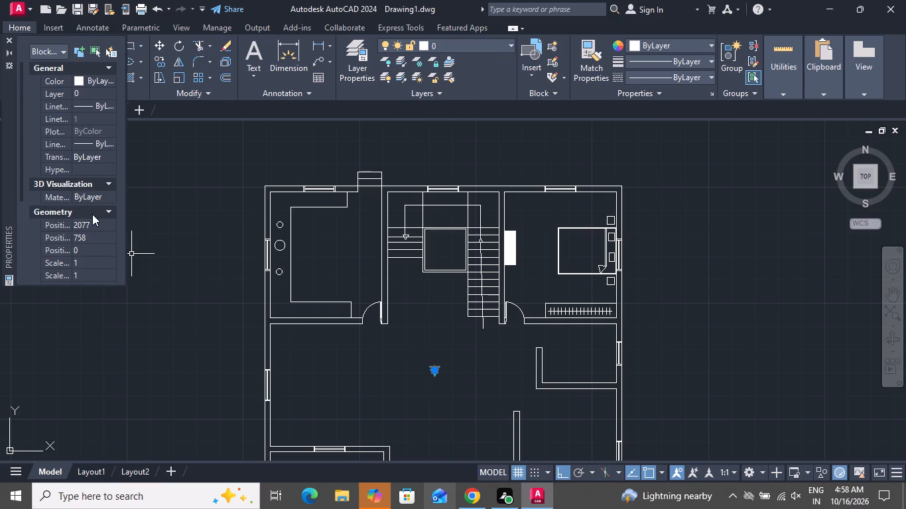
scroll(92, 214, "down", 2)
scroll(97, 199, "up", 1)
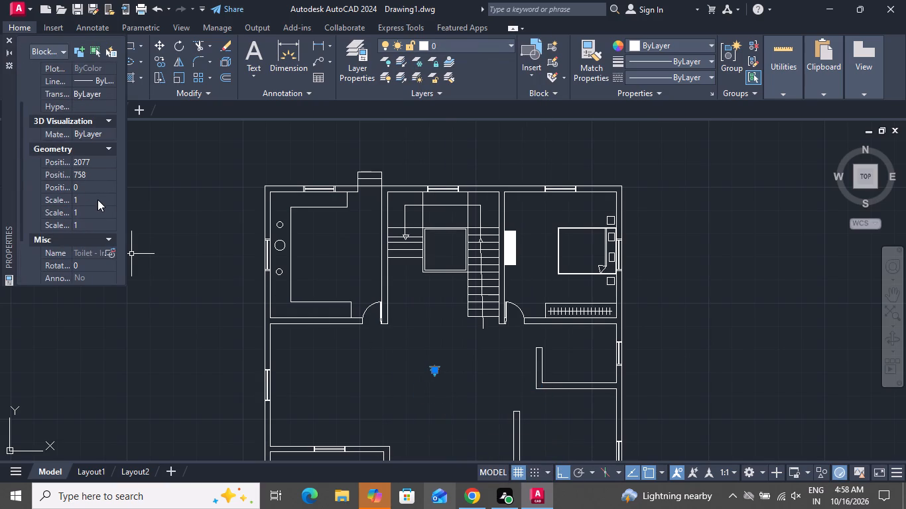
scroll(97, 199, "up", 2)
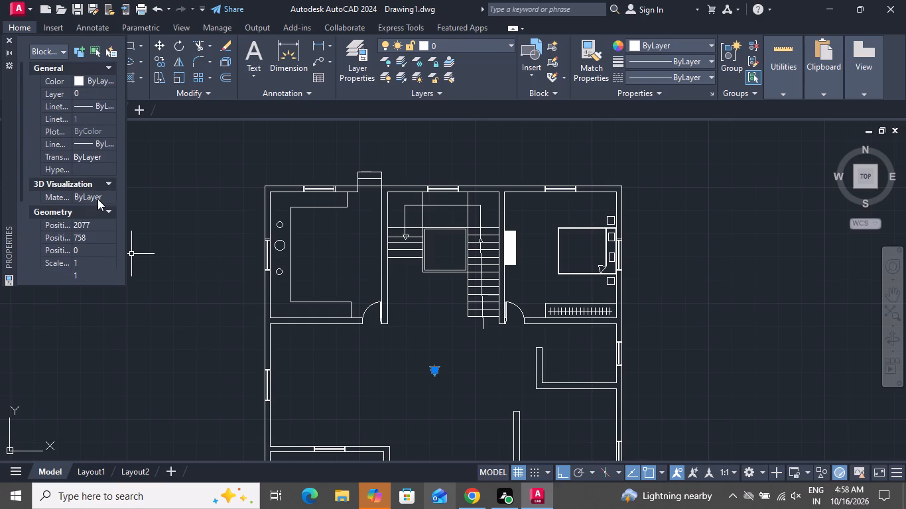
scroll(97, 199, "up", 5)
scroll(73, 172, "down", 1)
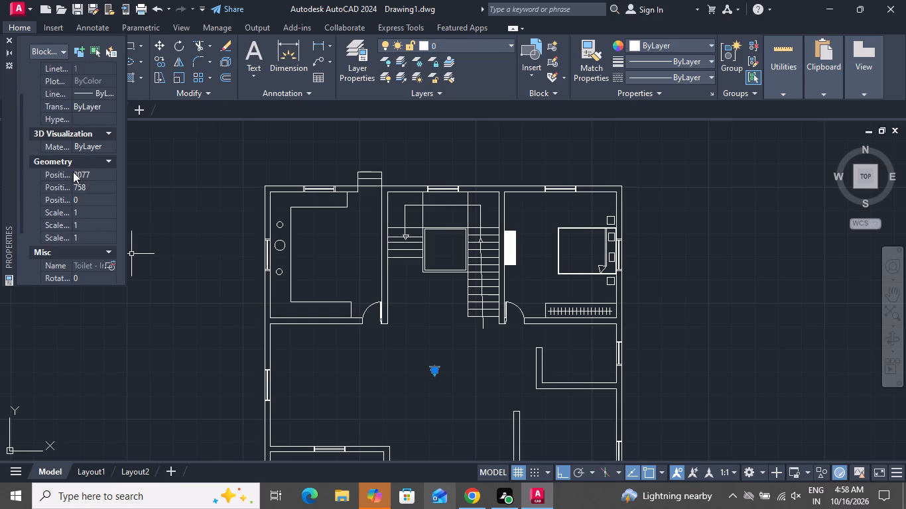
scroll(84, 190, "down", 5)
scroll(91, 261, "down", 2)
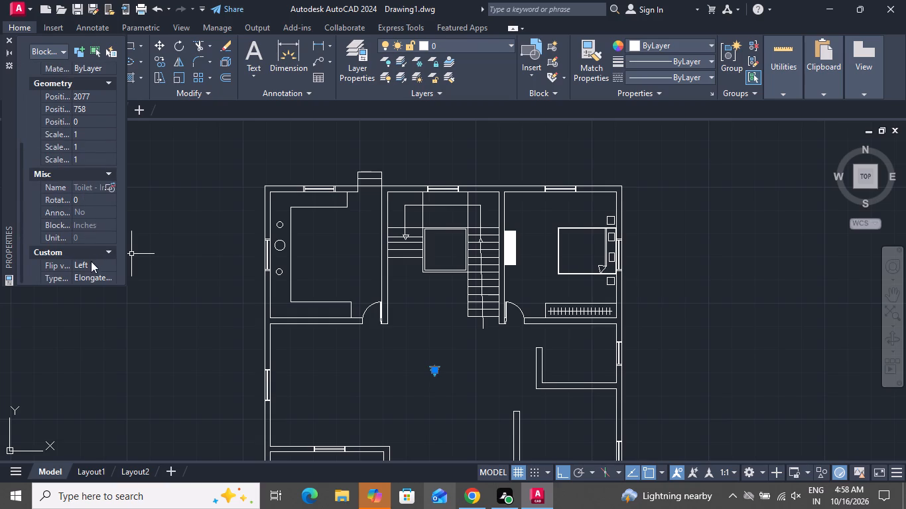
scroll(94, 273, "up", 3)
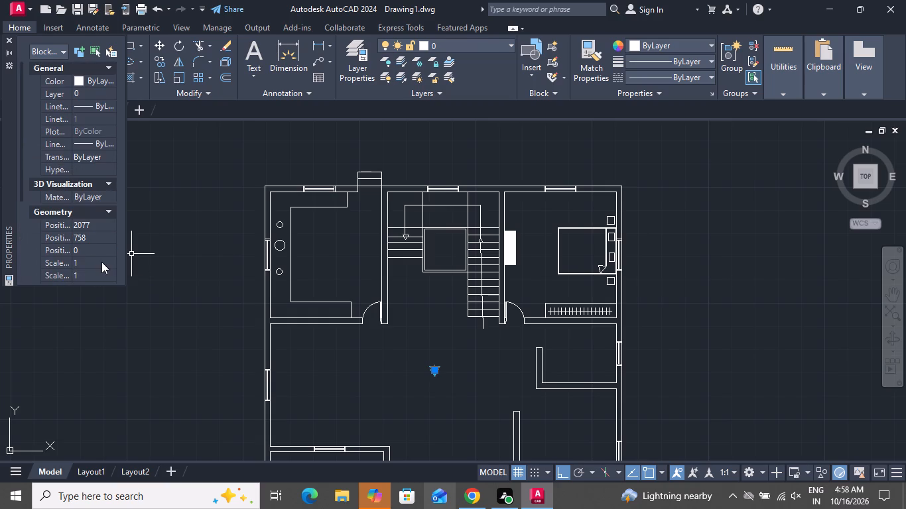
scroll(99, 243, "up", 7)
scroll(82, 132, "up", 1)
scroll(82, 130, "down", 1)
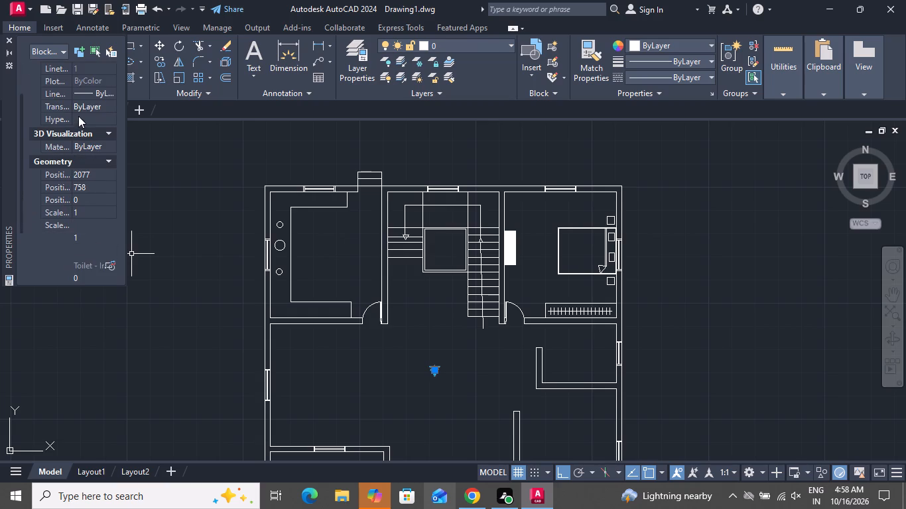
scroll(90, 133, "up", 3)
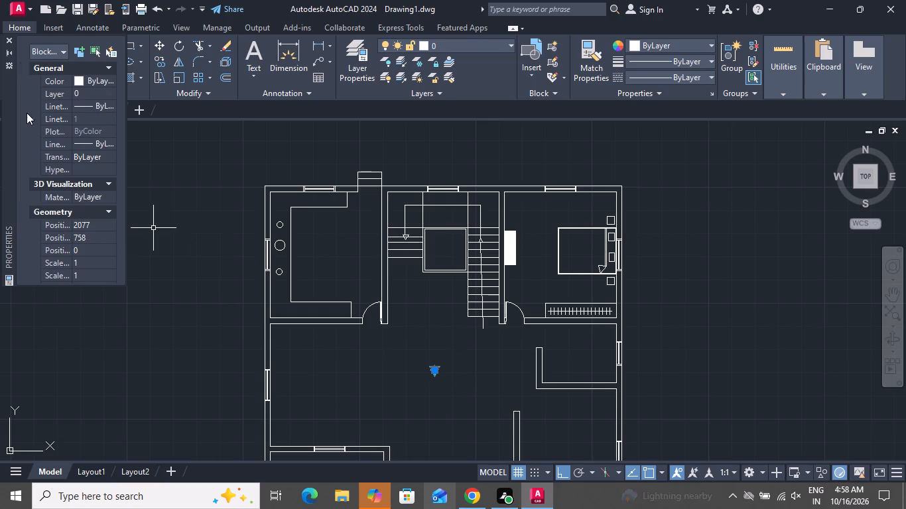
left_click(10, 41)
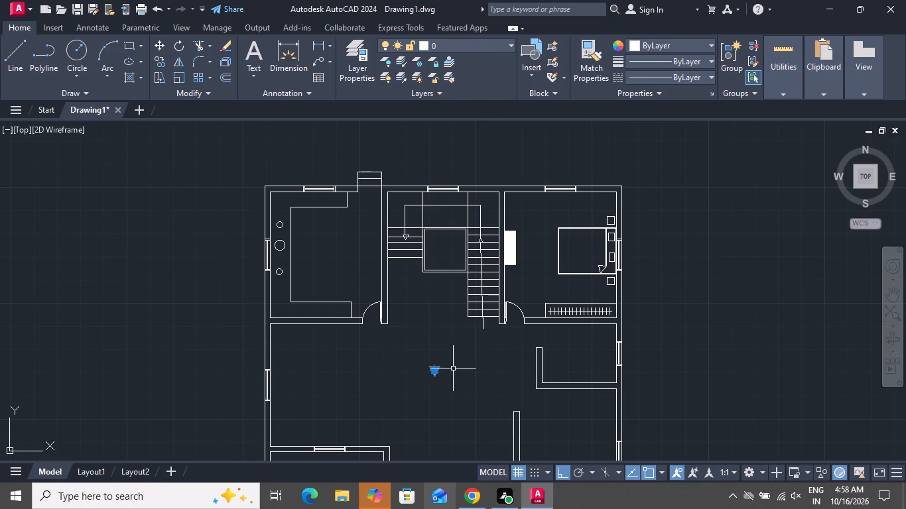
Scale the toilet block up from its insertion point by a factor of about 133.
left_click(180, 84)
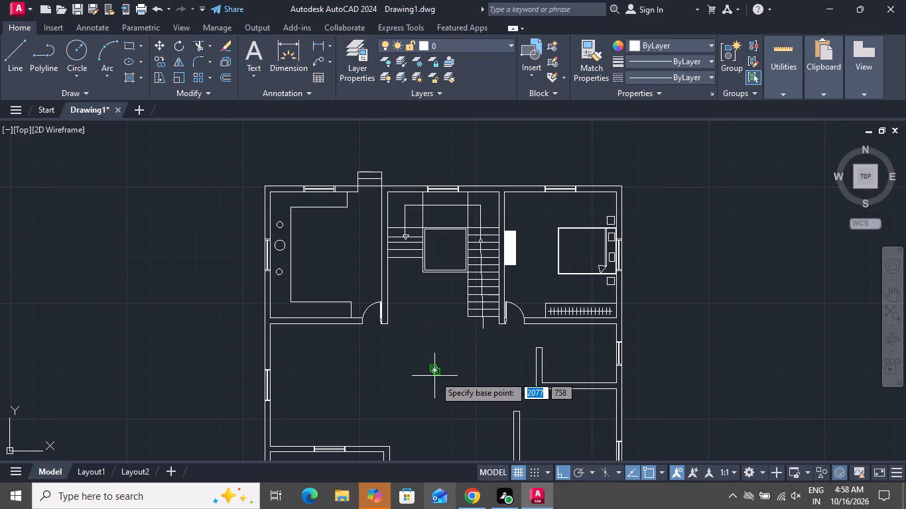
left_click(434, 375)
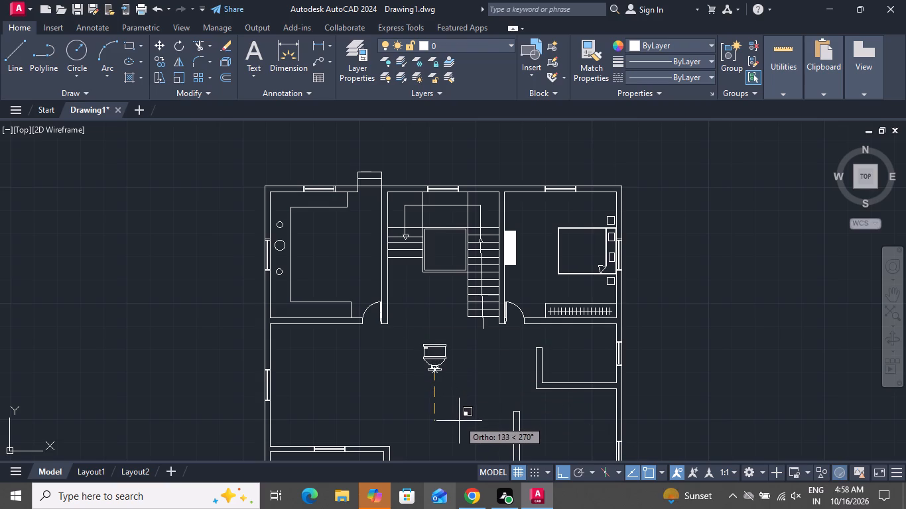
left_click(459, 421)
Switch the enlarged toilet block's type to a plan view.
left_click(435, 351)
left_click(426, 366)
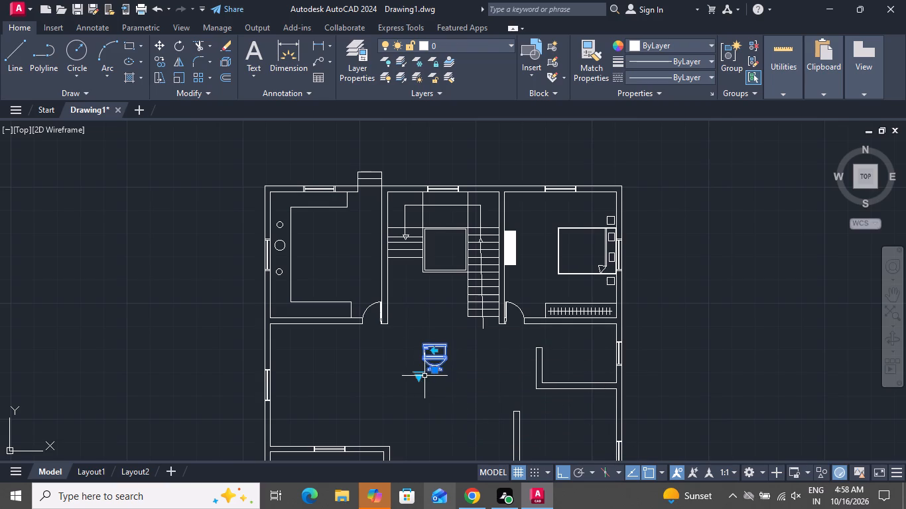
left_click(421, 376)
left_click(456, 311)
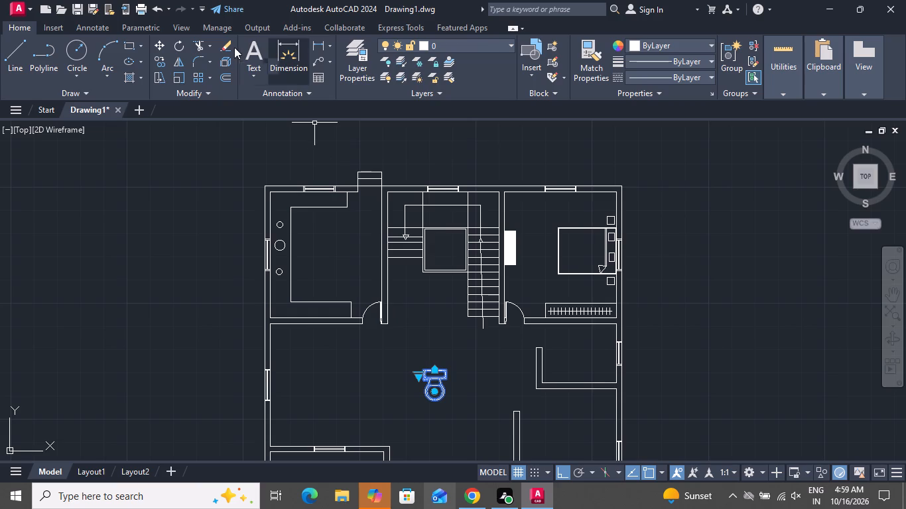
Rotate the toilet block 90° clockwise so its tank faces east and the bowl points west.
left_click(182, 45)
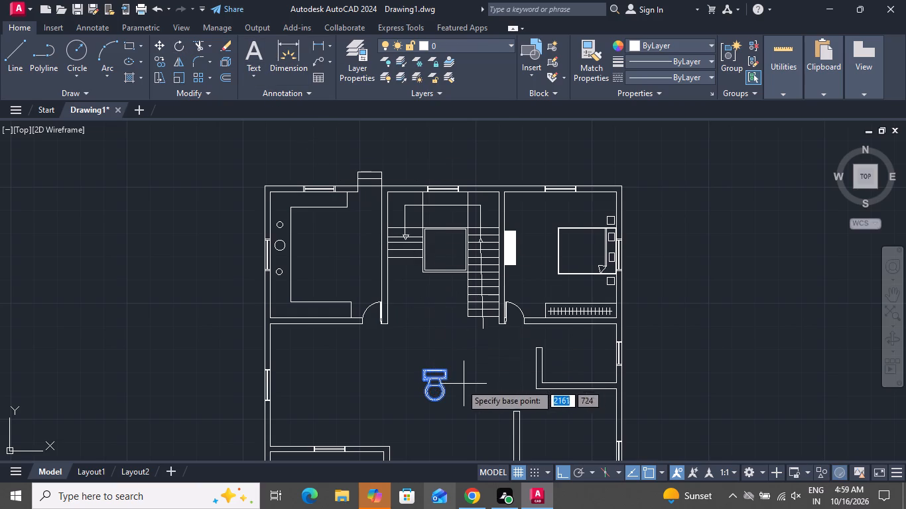
left_click(449, 372)
left_click(460, 423)
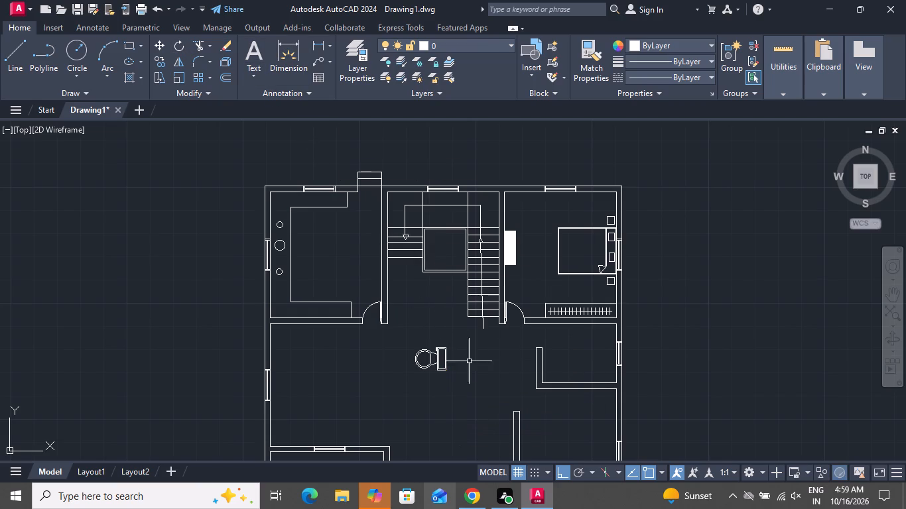
Move the toilet into the bathroom, placing the back of its tank against the inner face of the east wall at the window.
left_click_drag(468, 334, 466, 350)
left_click(395, 372)
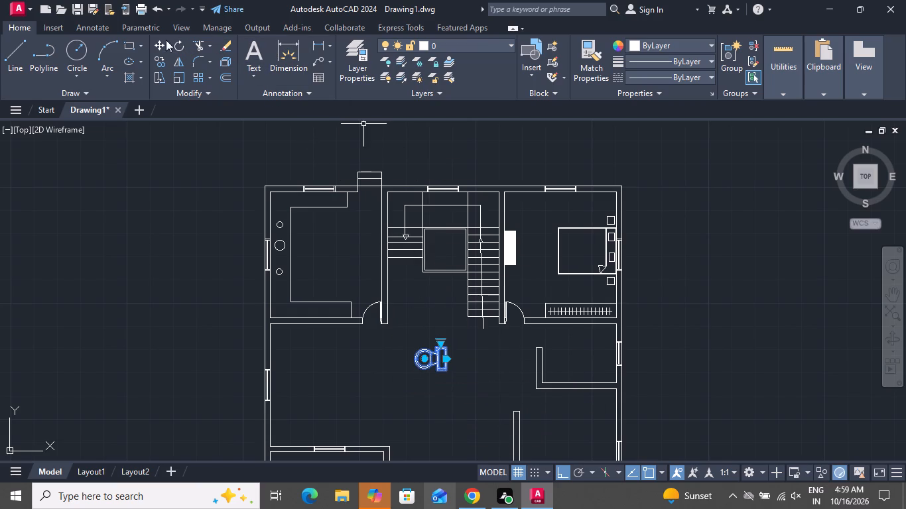
left_click(160, 40)
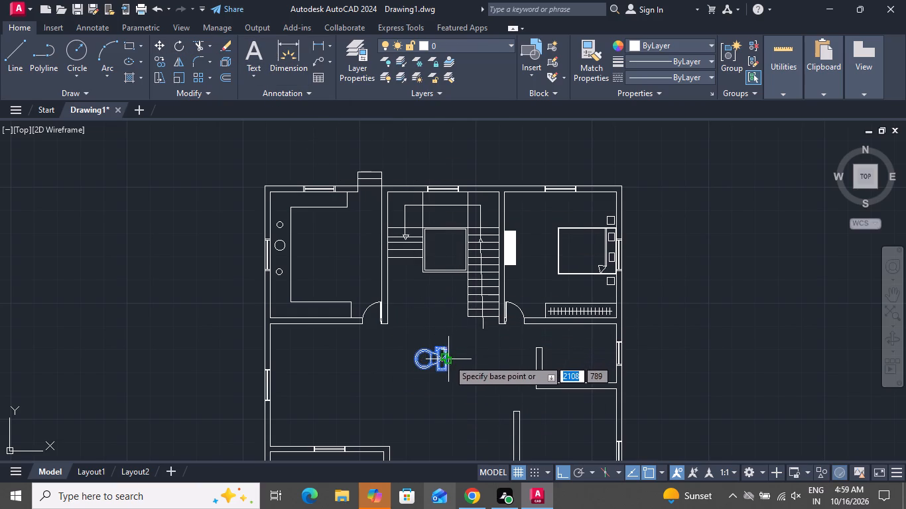
left_click(448, 359)
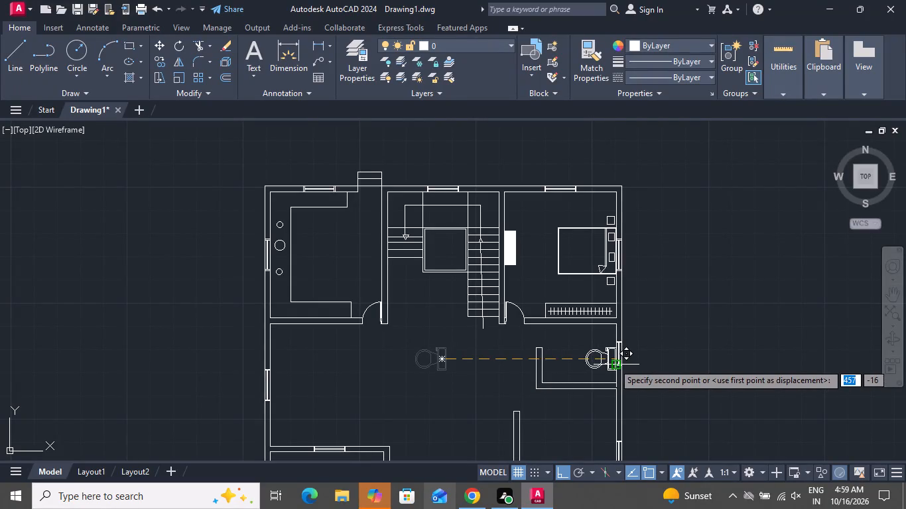
scroll(614, 363, "up", 7)
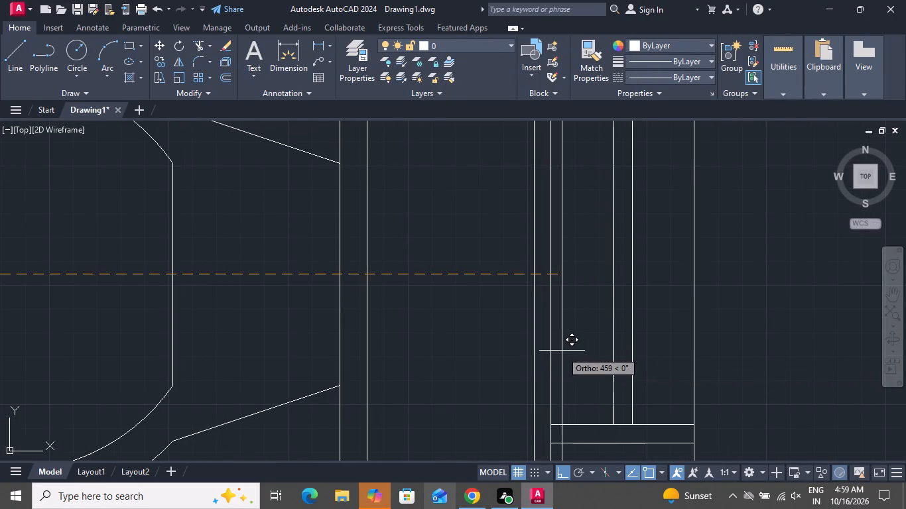
left_click(552, 350)
Draw a washbasin rectangle about 43 by 35 against the bathroom's north wall, northwest of the toilet.
scroll(590, 340, "down", 3)
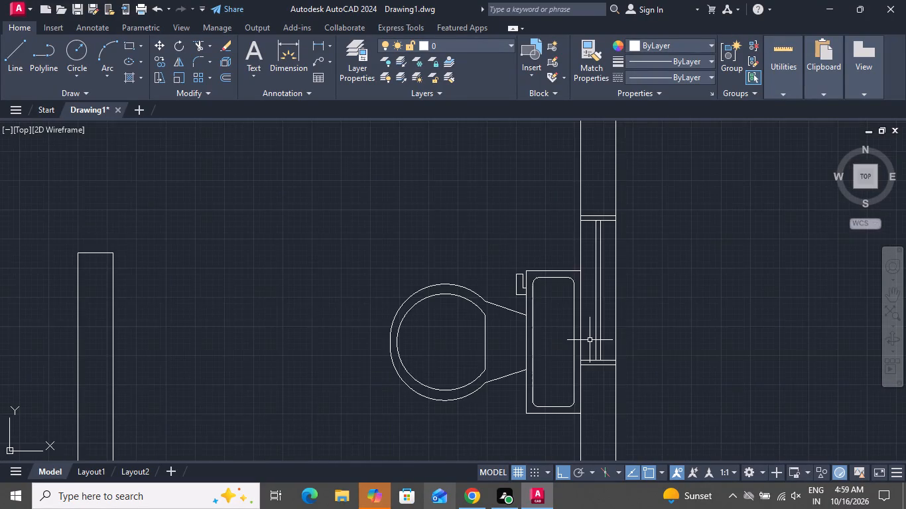
scroll(590, 340, "down", 2)
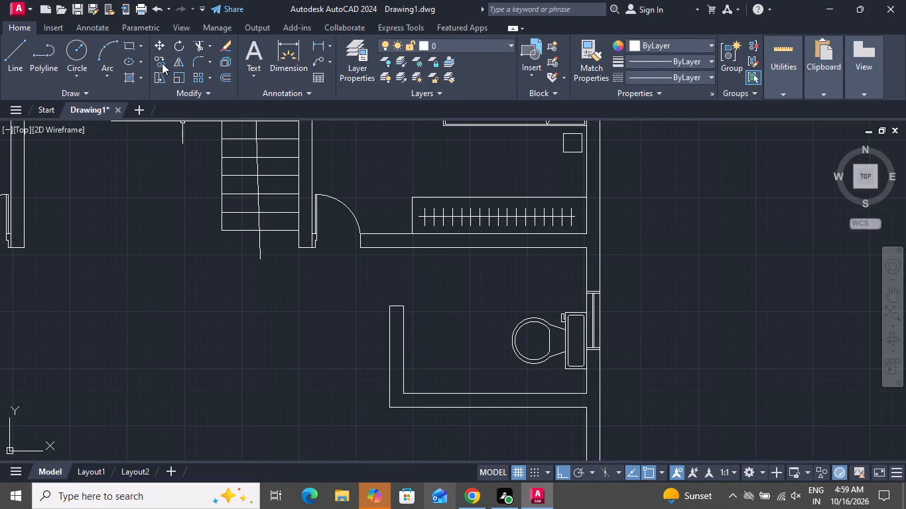
left_click(131, 43)
scroll(532, 287, "up", 1)
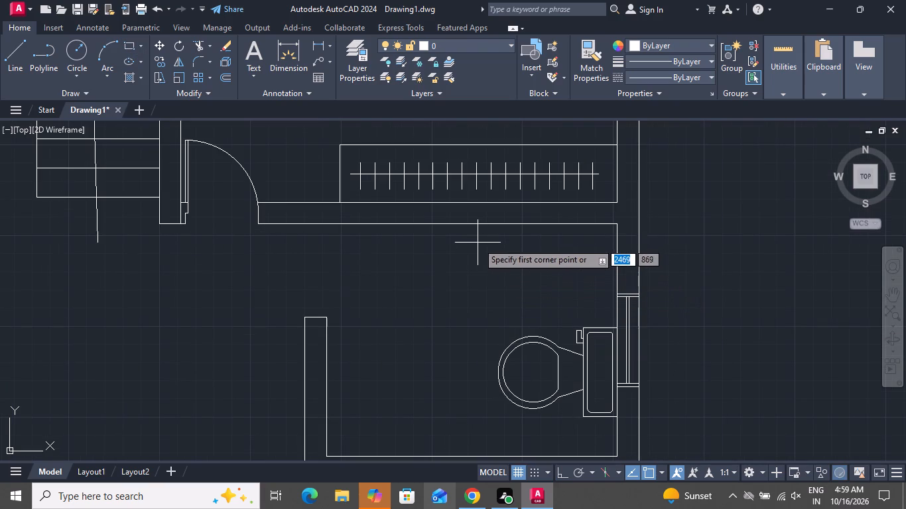
left_click(472, 226)
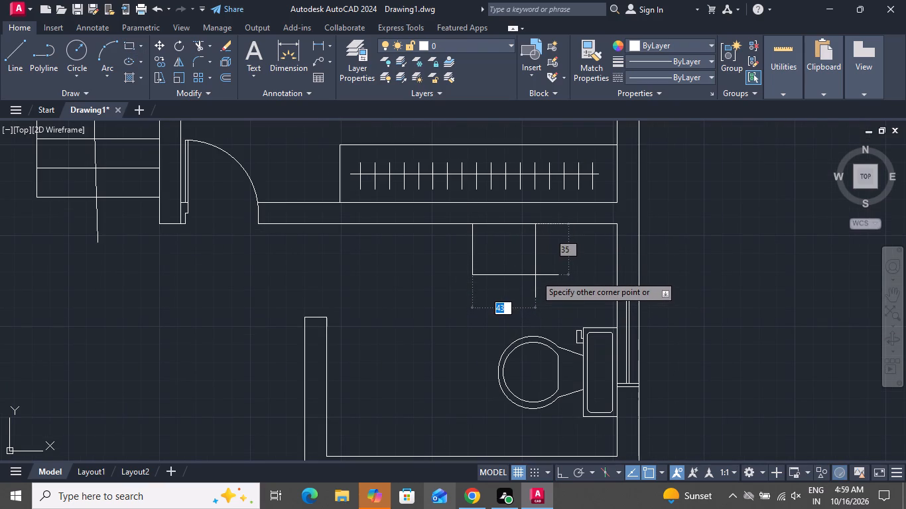
left_click(535, 274)
Offset the washbasin rectangle inward by 2 to form the basin rim.
type("O 2")
key("space")
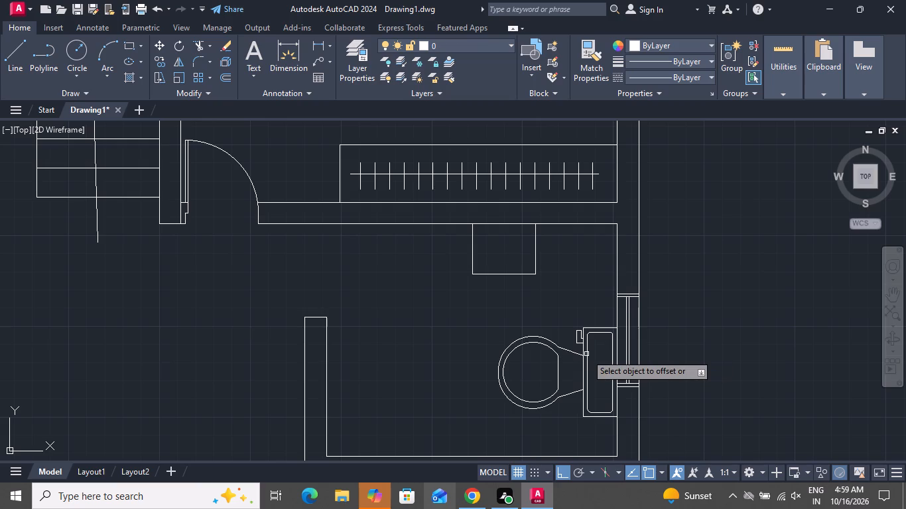
left_click(488, 274)
left_click(488, 249)
right_click(446, 315)
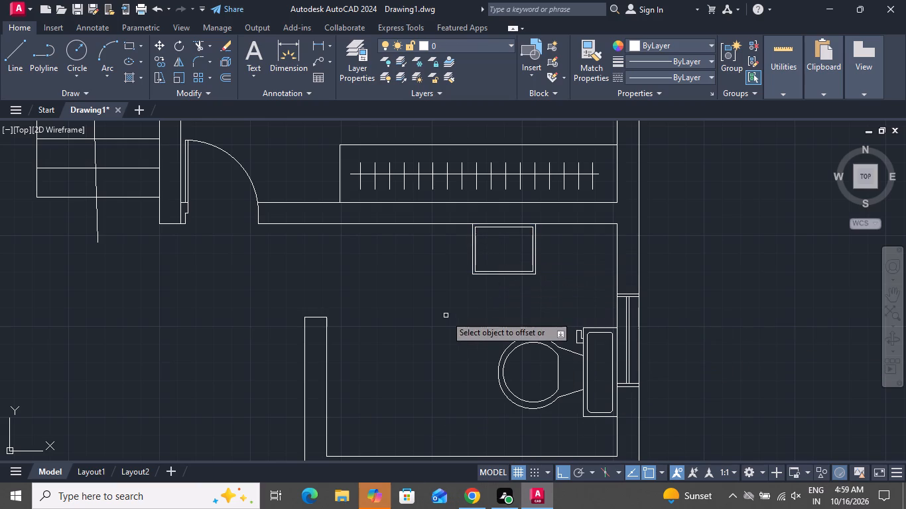
left_click(480, 333)
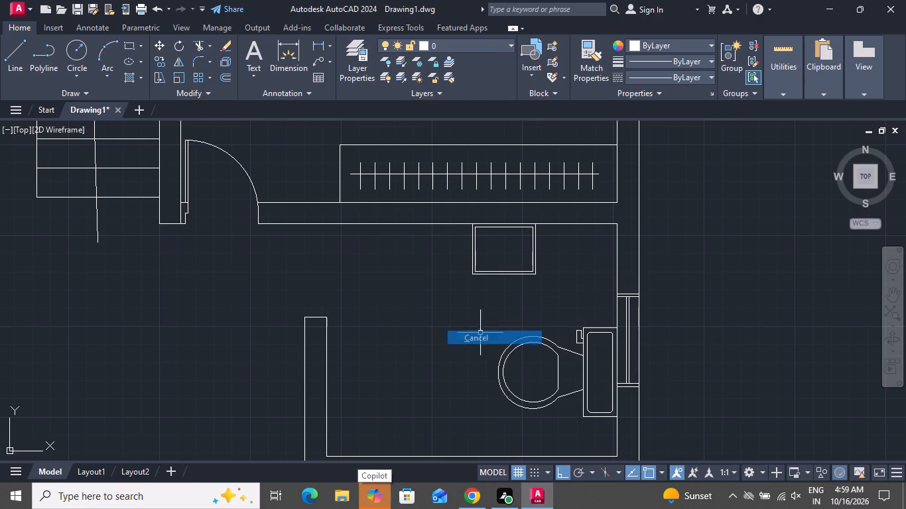
Draw a small drain circle at the centre of the washbasin.
left_click(75, 40)
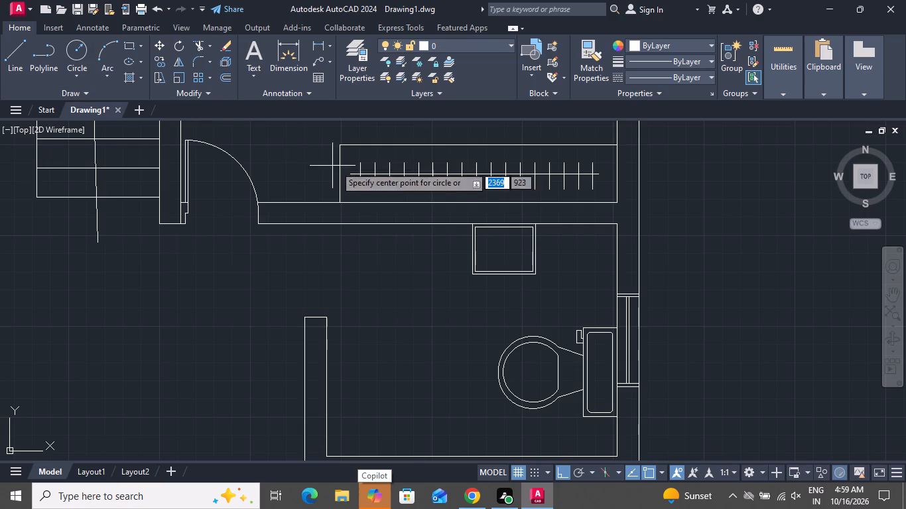
scroll(531, 264, "up", 2)
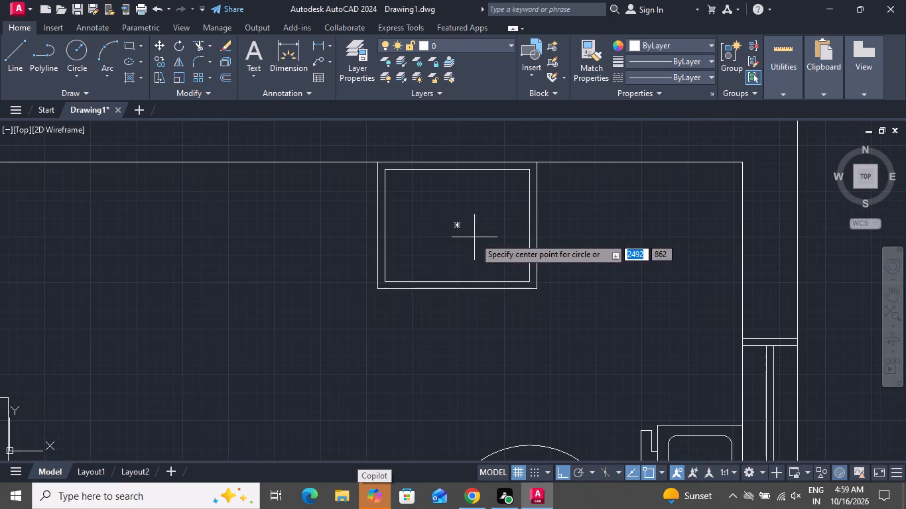
left_click(458, 225)
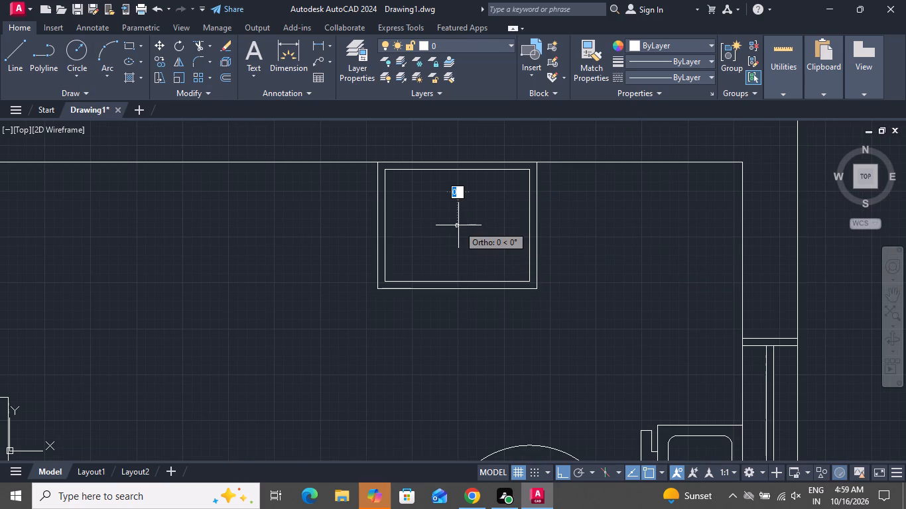
left_click(462, 231)
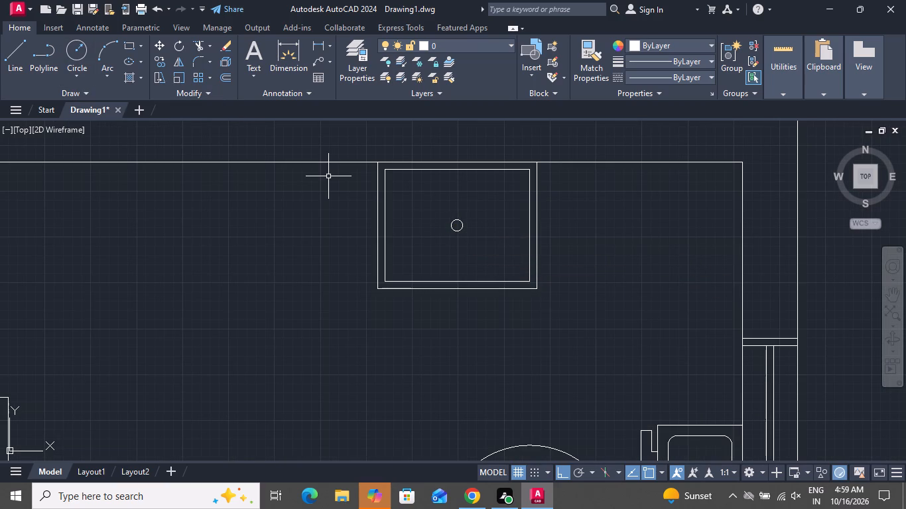
Draw a narrow tap rectangle about 3 by 13 from the north wall towards the drain circle.
left_click(133, 46)
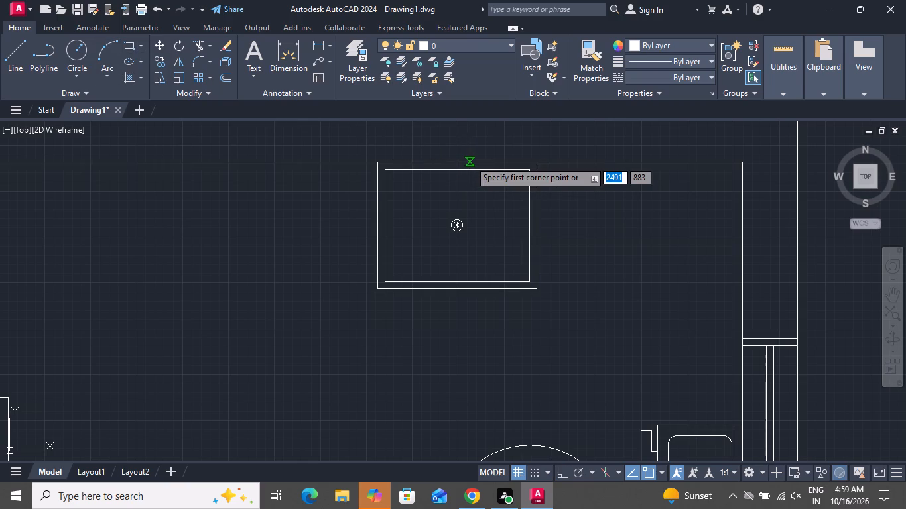
left_click(467, 161)
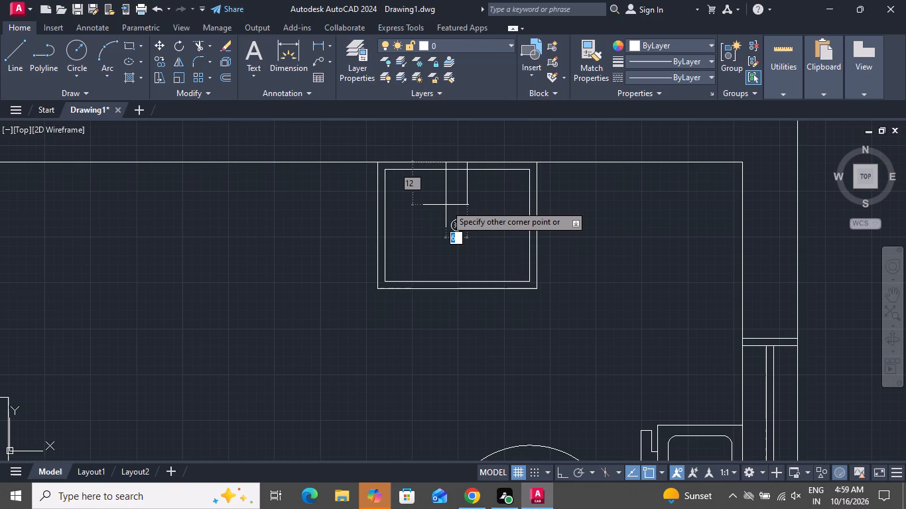
right_click(446, 205)
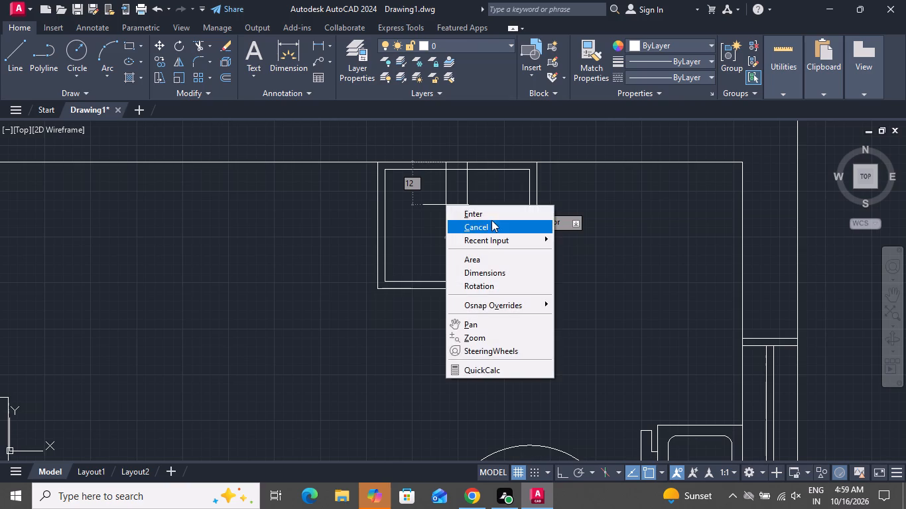
left_click(491, 218)
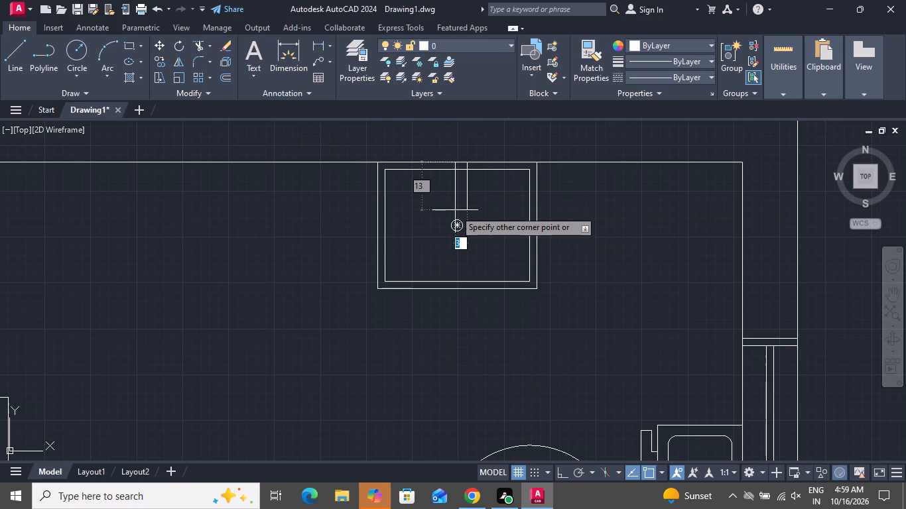
left_click(454, 210)
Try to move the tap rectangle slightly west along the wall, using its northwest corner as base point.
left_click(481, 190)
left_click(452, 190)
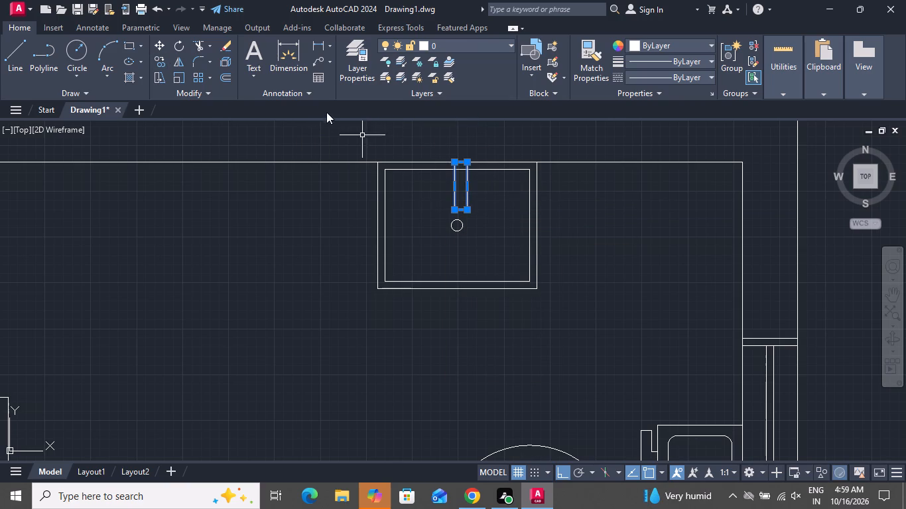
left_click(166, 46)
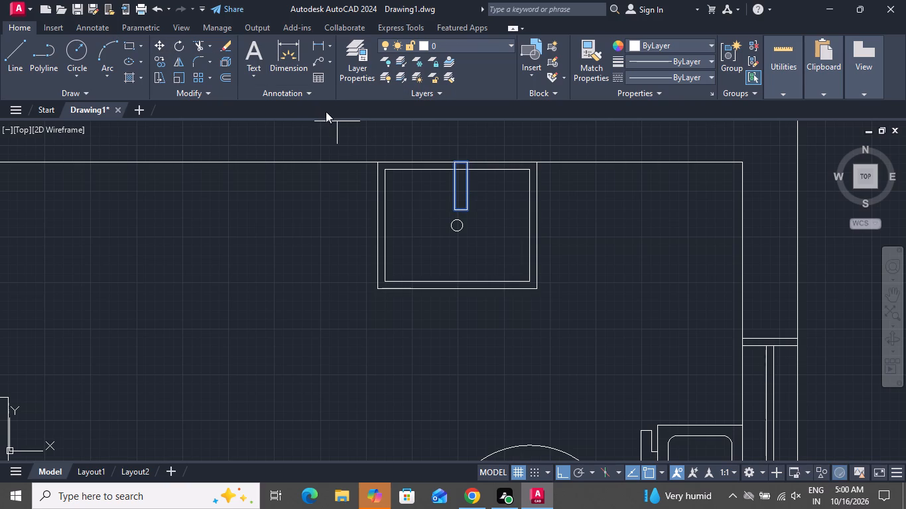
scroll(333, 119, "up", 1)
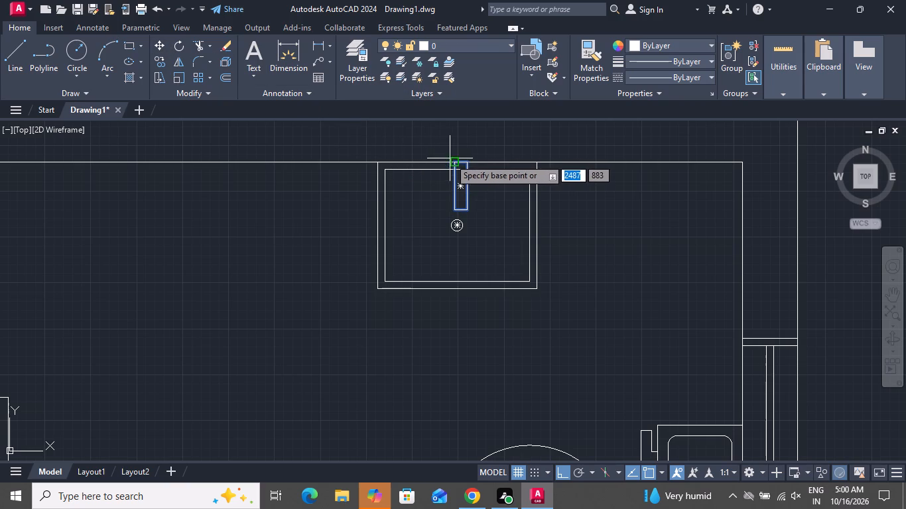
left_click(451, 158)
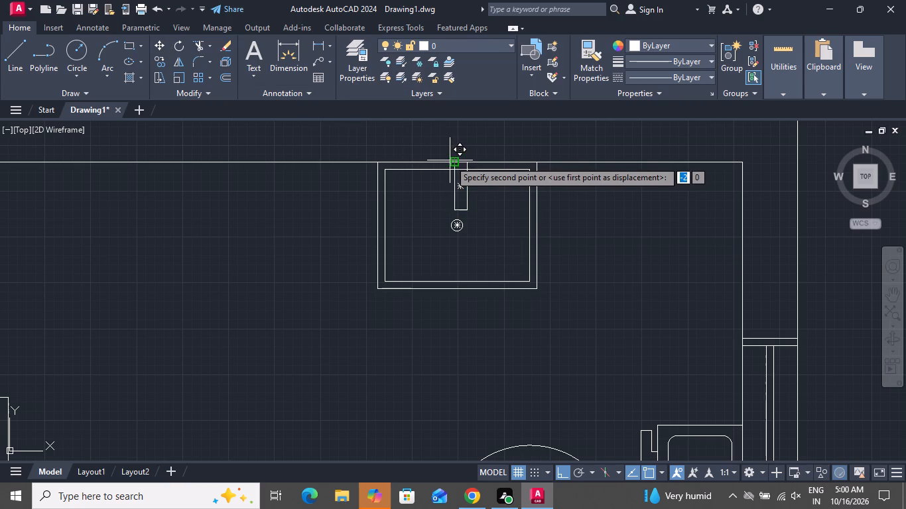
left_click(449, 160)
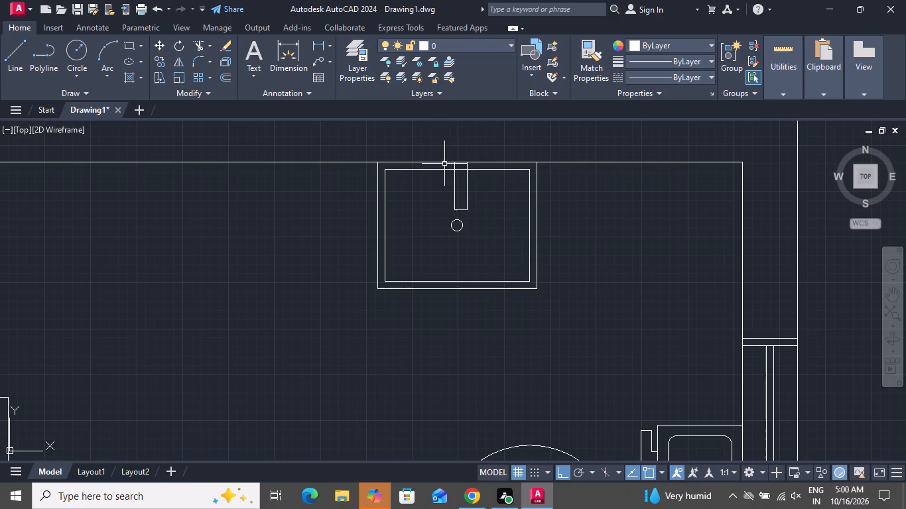
Move the drain circle about 1 unit east to line up with the centre of the tap rectangle.
scroll(466, 180, "up", 2)
left_click(471, 268)
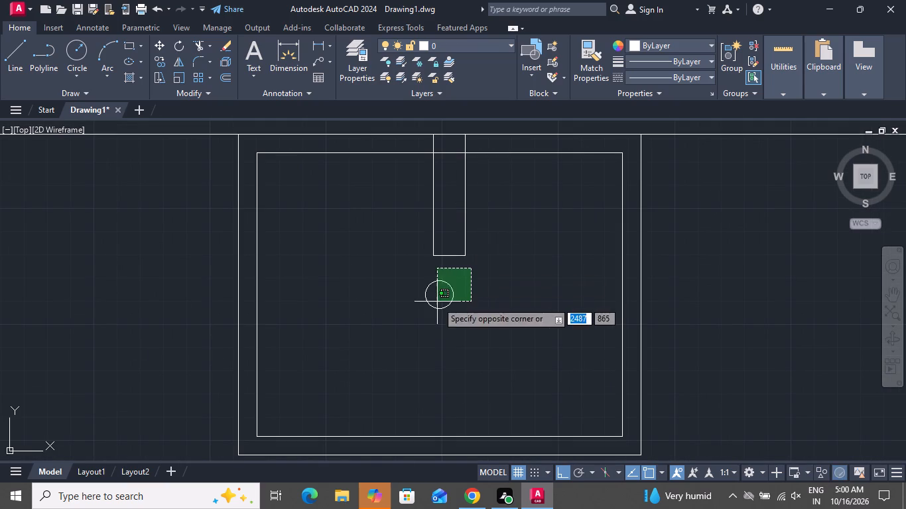
left_click(437, 304)
left_click(159, 40)
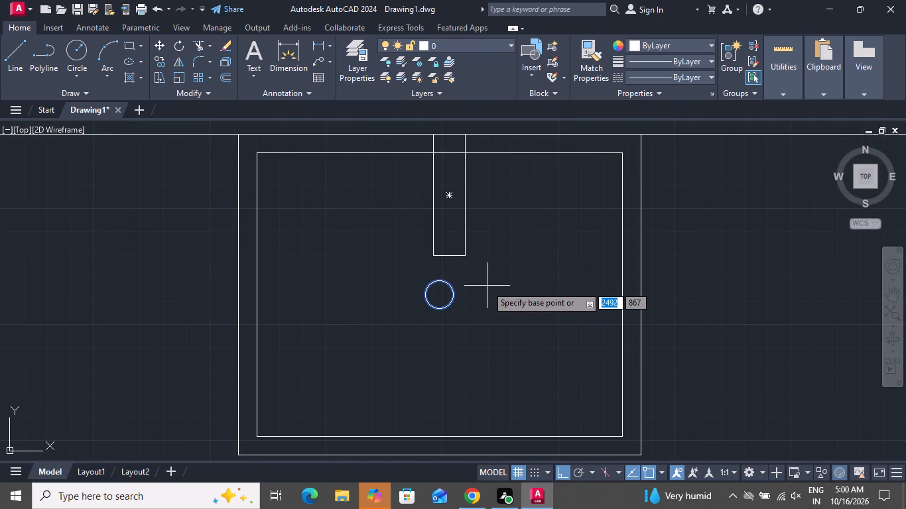
left_click(443, 298)
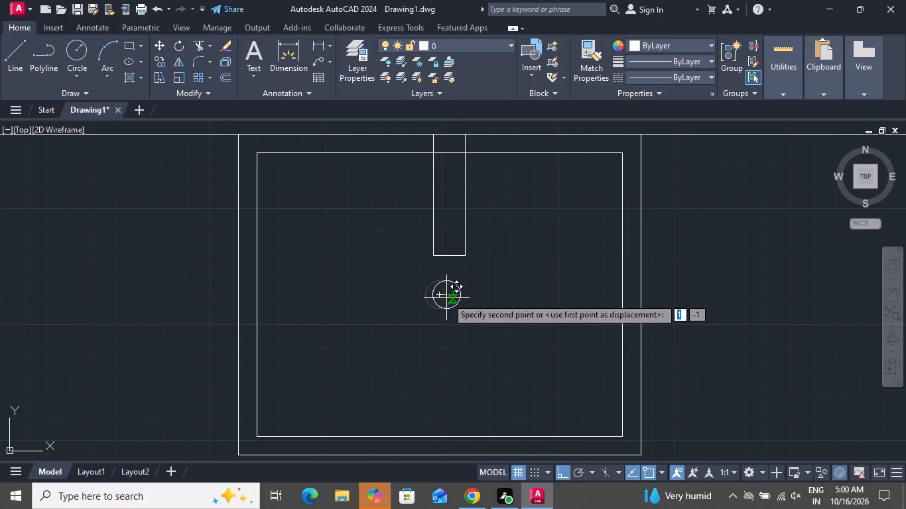
left_click(448, 298)
Move the whole washbasin with its tap and drain about 43 units west along the bathroom's north wall.
scroll(421, 315, "down", 2)
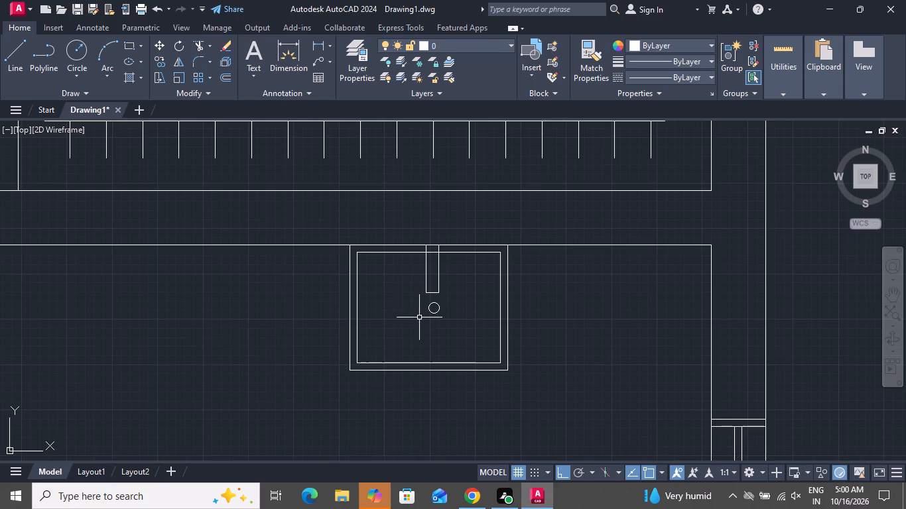
scroll(419, 317, "down", 3)
left_click(442, 326)
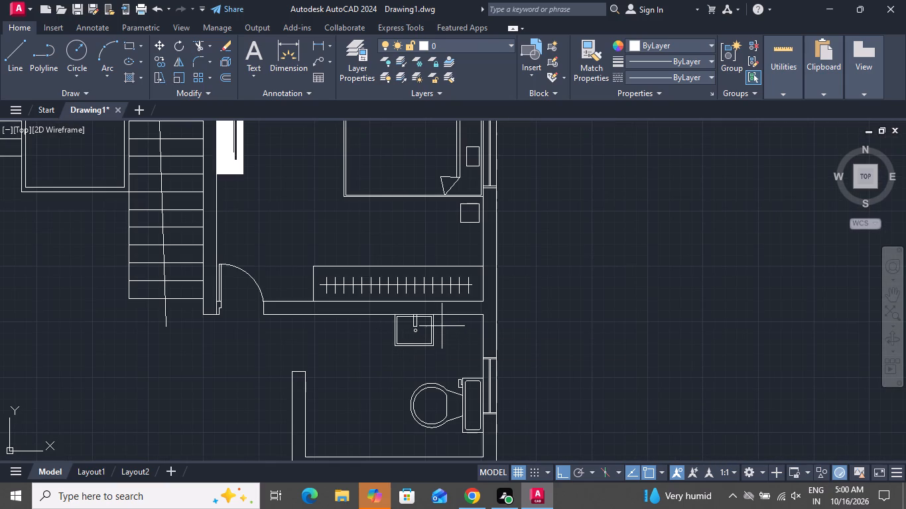
left_click(363, 359)
scroll(419, 351, "up", 2)
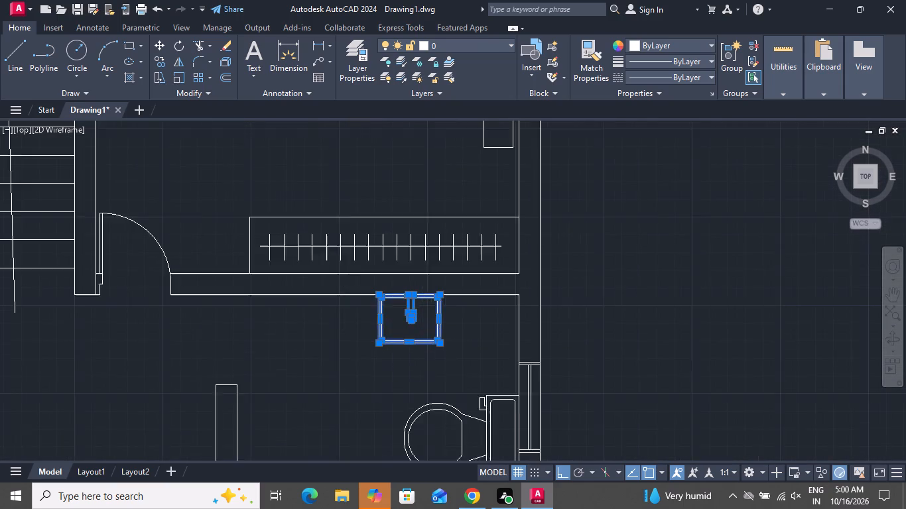
scroll(450, 348, "up", 2)
scroll(451, 349, "down", 3)
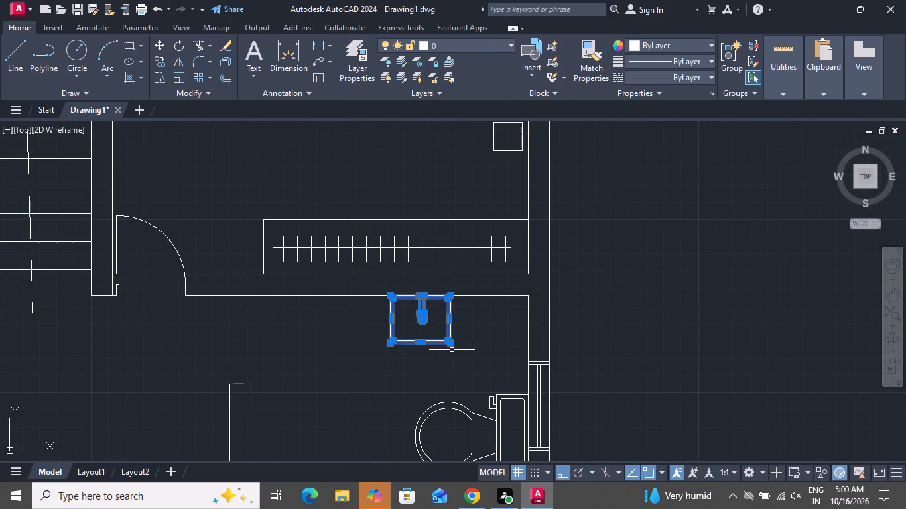
left_click(157, 45)
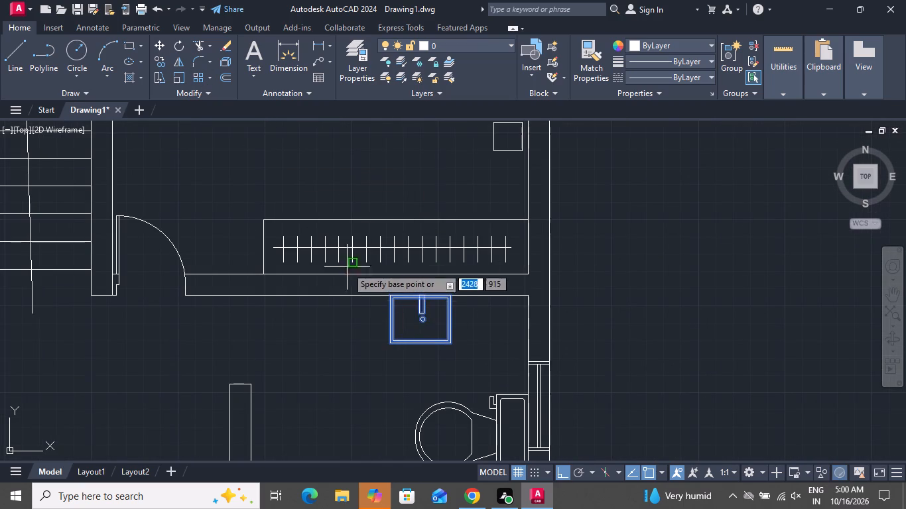
left_click(393, 296)
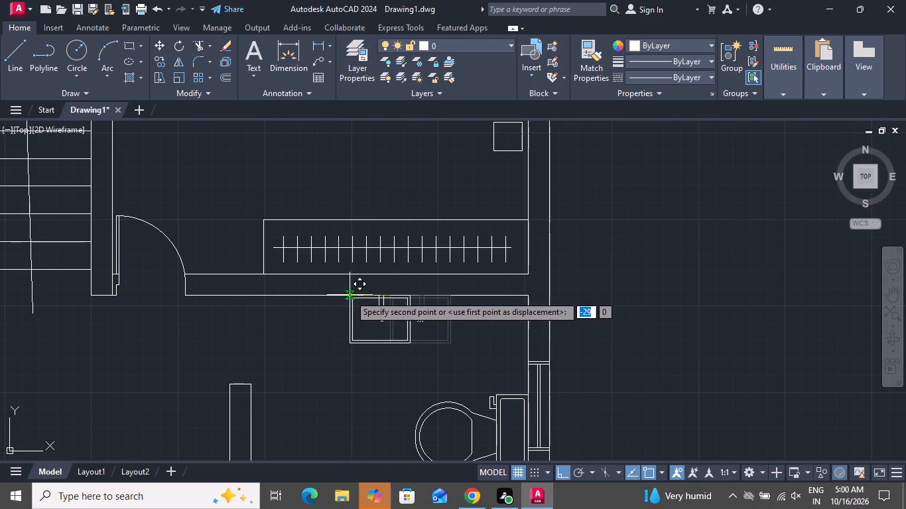
left_click(330, 294)
Draw a table rectangle about 170 by 105 in the west part of the open room south of the kitchen.
scroll(315, 360, "down", 2)
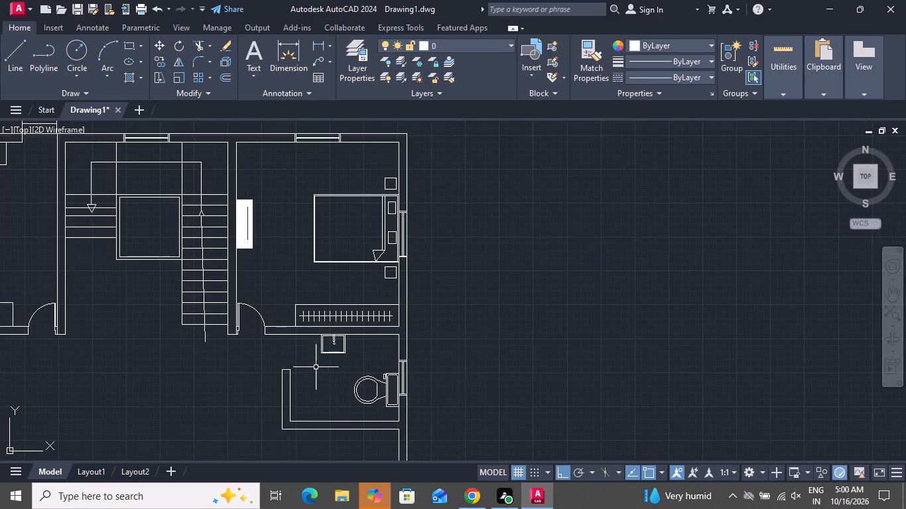
scroll(312, 355, "down", 2)
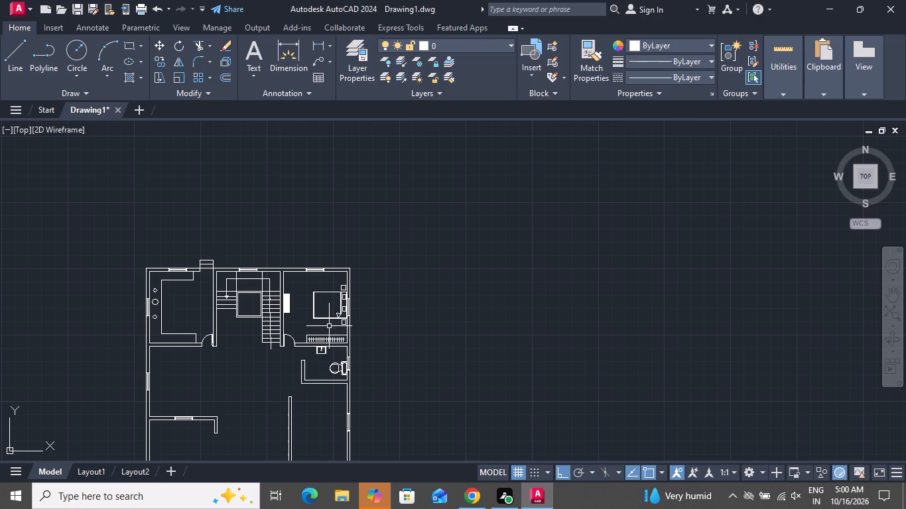
left_click(129, 43)
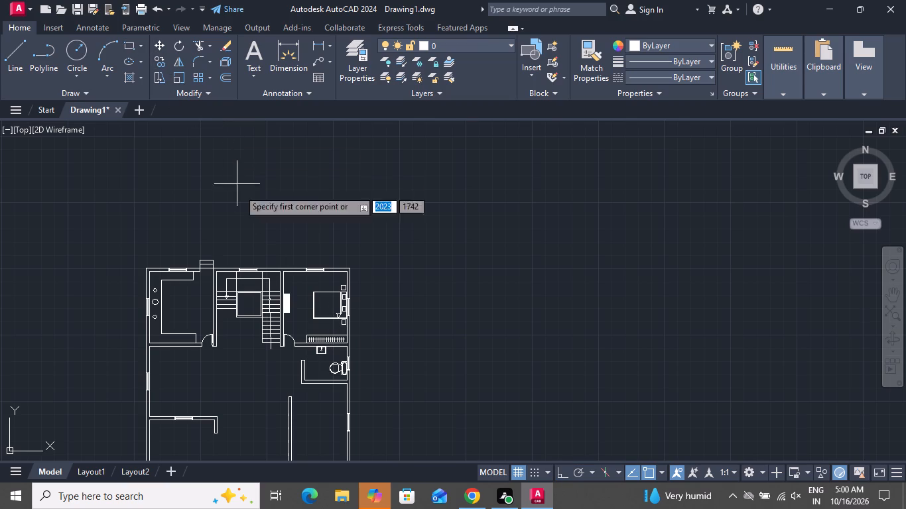
scroll(250, 258, "down", 1)
scroll(209, 337, "up", 1)
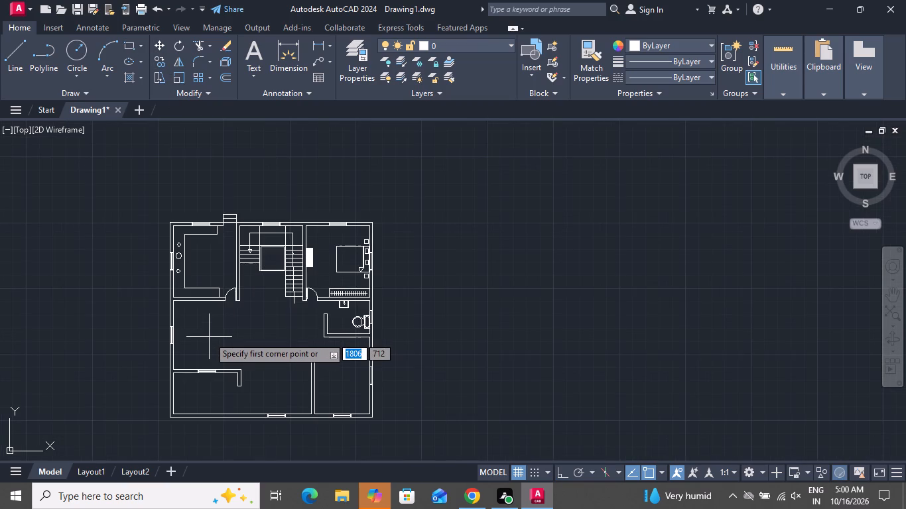
scroll(205, 336, "up", 3)
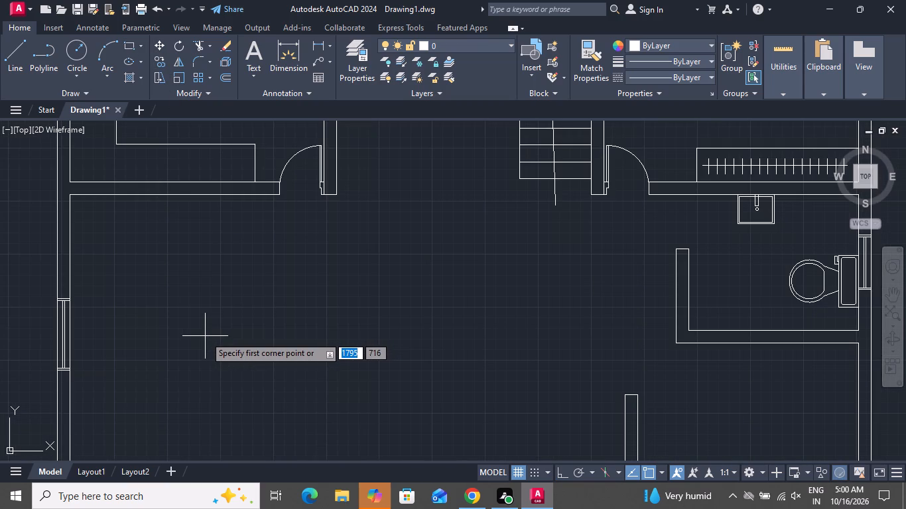
left_click(170, 271)
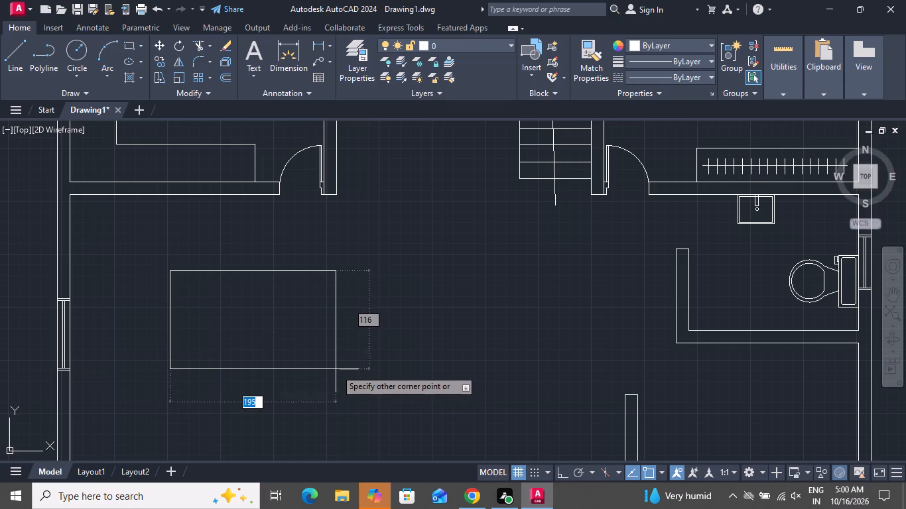
left_click(314, 360)
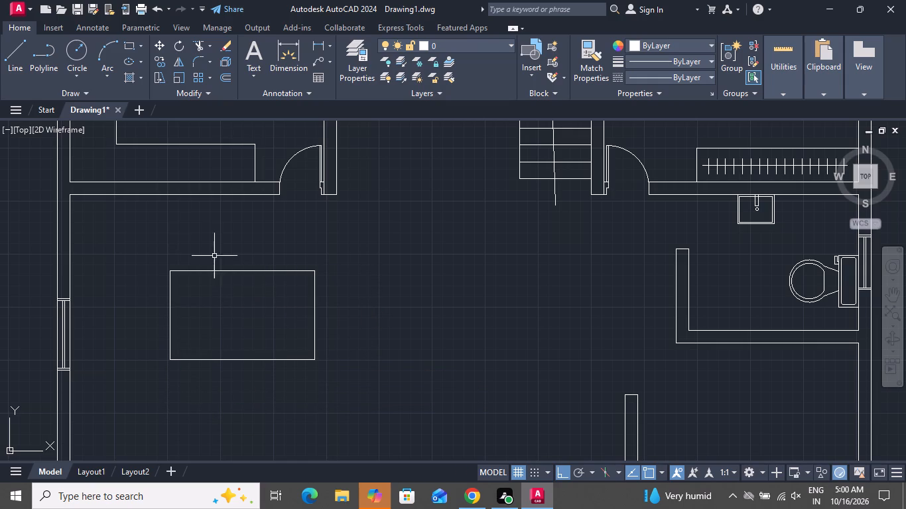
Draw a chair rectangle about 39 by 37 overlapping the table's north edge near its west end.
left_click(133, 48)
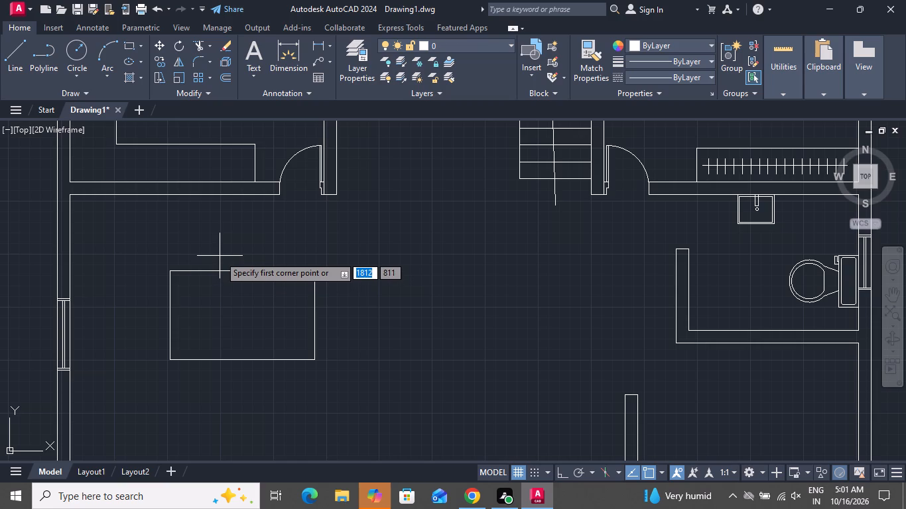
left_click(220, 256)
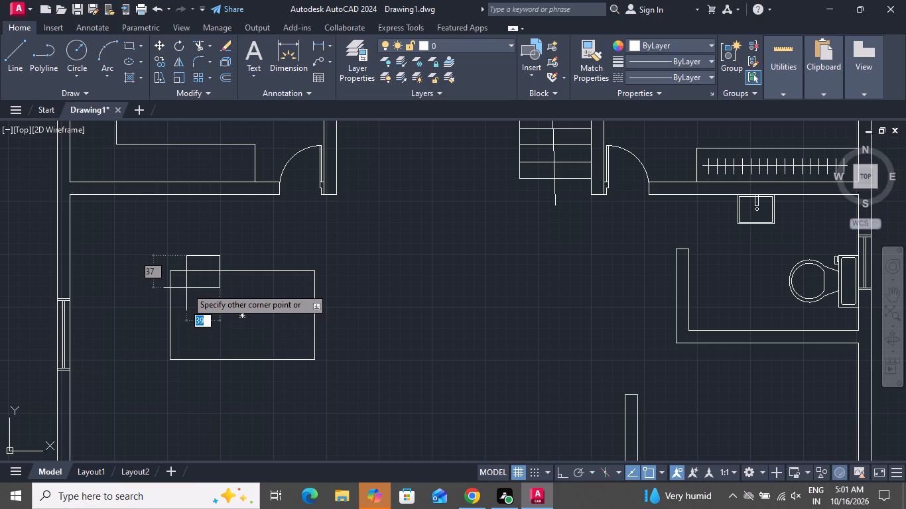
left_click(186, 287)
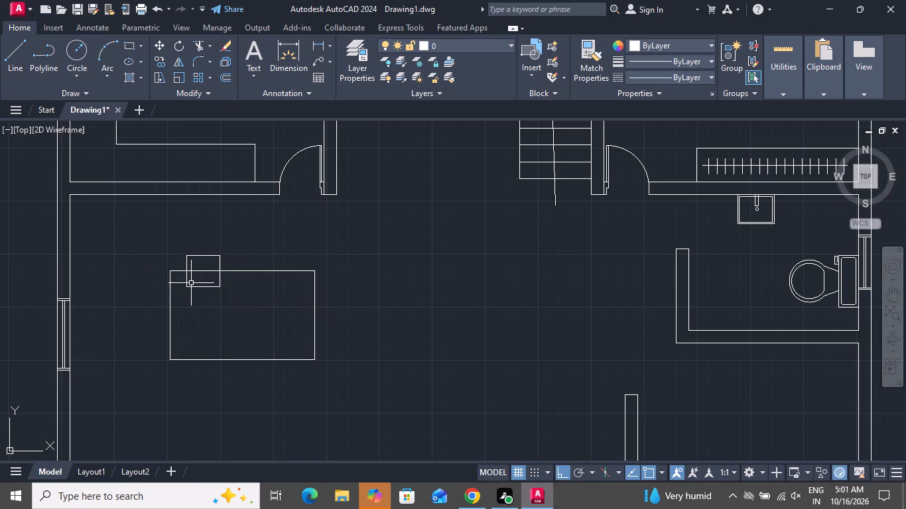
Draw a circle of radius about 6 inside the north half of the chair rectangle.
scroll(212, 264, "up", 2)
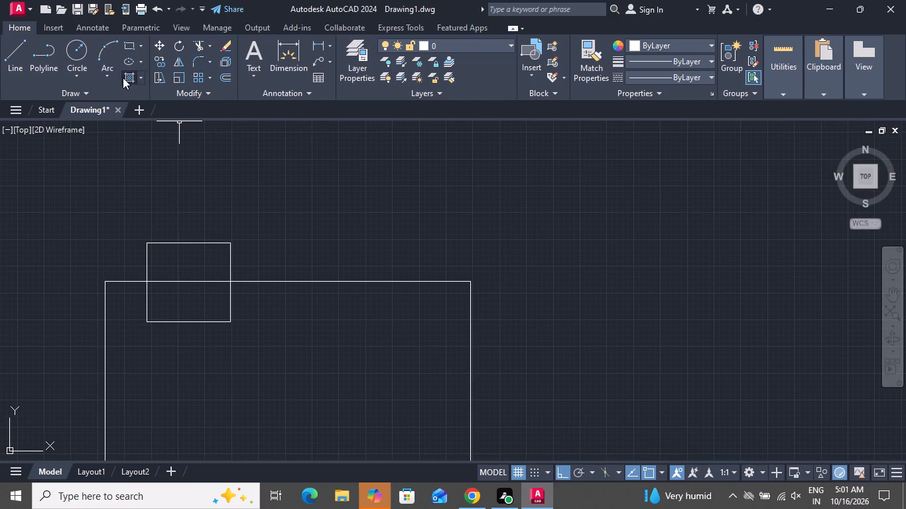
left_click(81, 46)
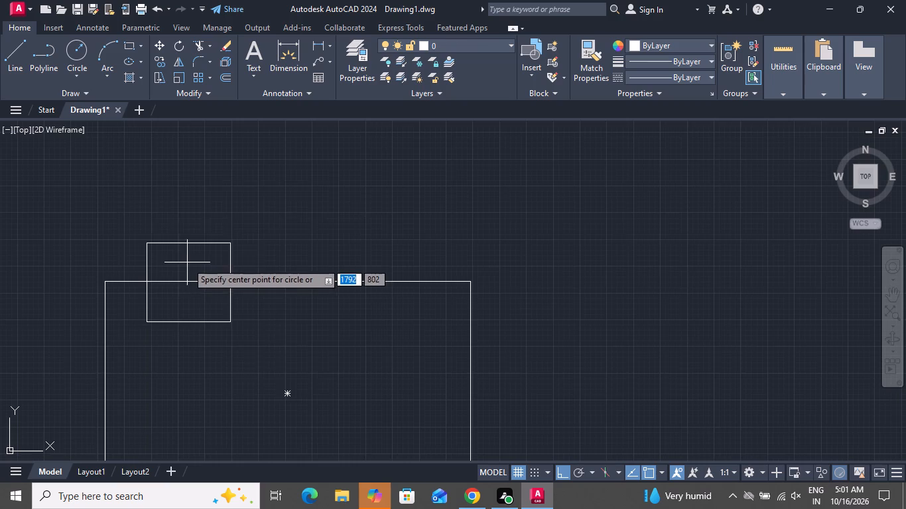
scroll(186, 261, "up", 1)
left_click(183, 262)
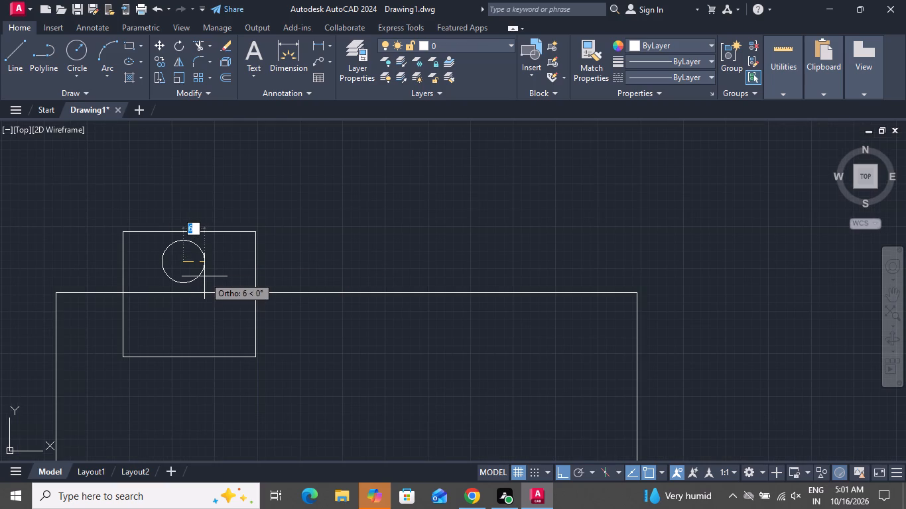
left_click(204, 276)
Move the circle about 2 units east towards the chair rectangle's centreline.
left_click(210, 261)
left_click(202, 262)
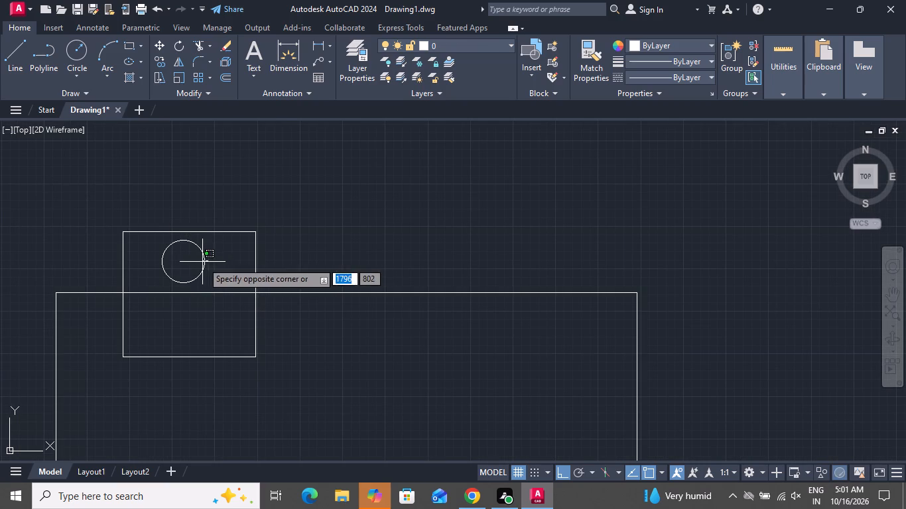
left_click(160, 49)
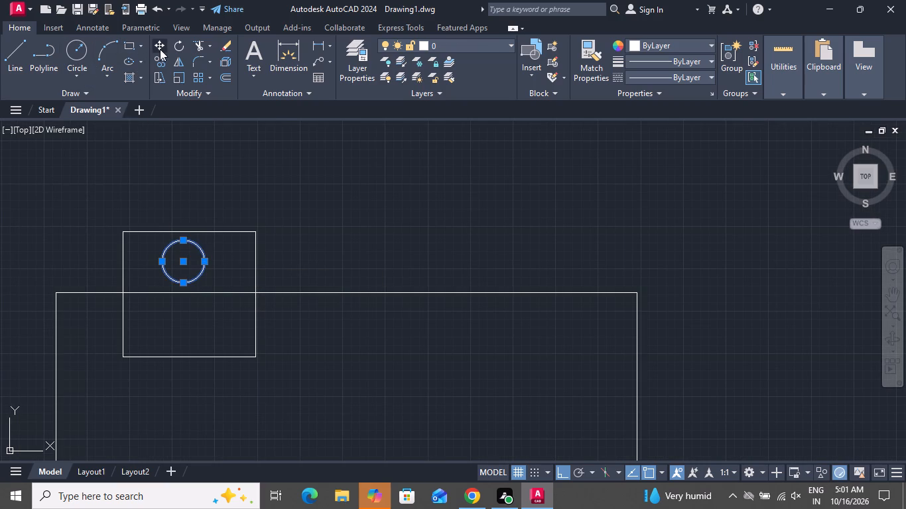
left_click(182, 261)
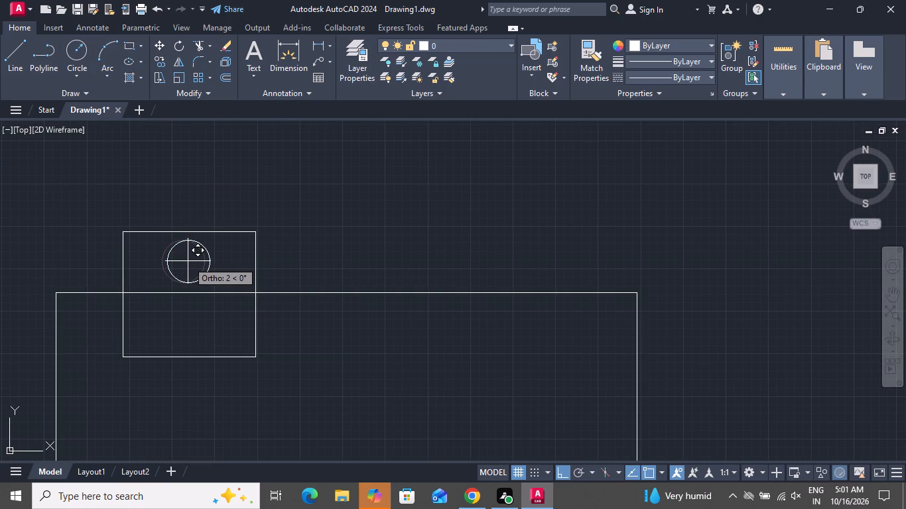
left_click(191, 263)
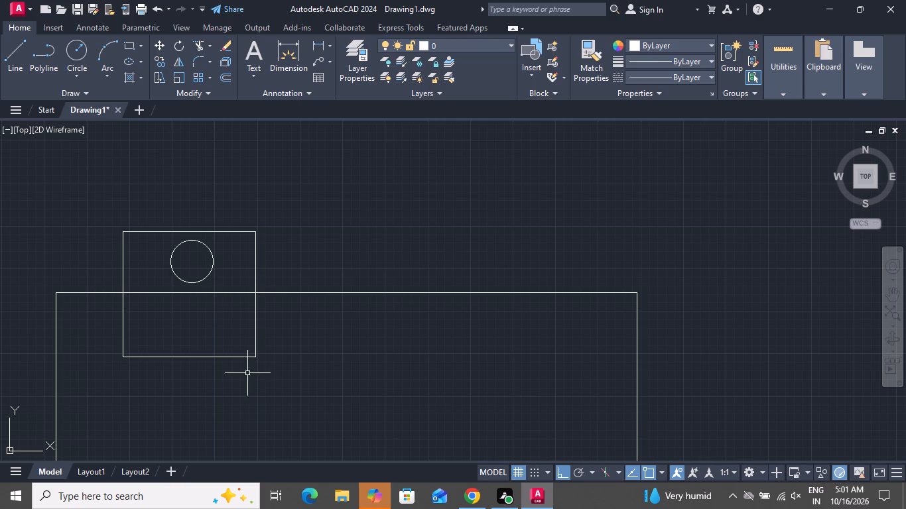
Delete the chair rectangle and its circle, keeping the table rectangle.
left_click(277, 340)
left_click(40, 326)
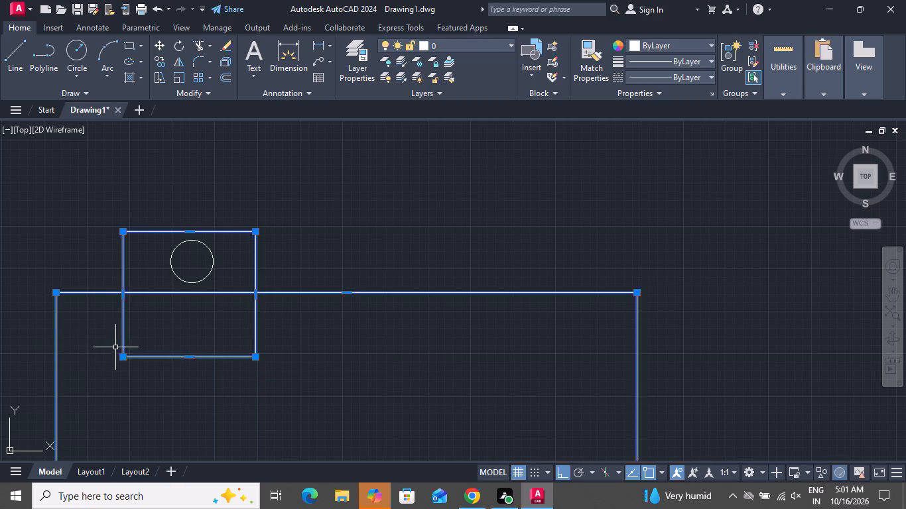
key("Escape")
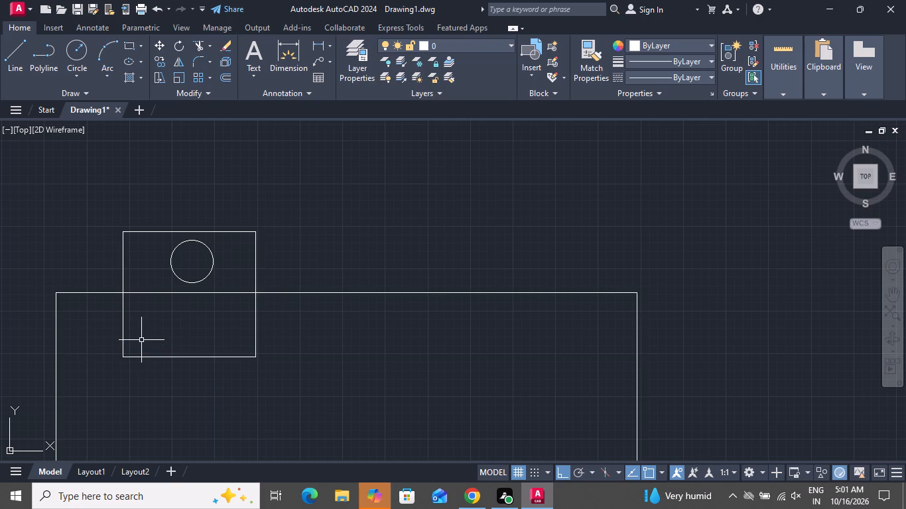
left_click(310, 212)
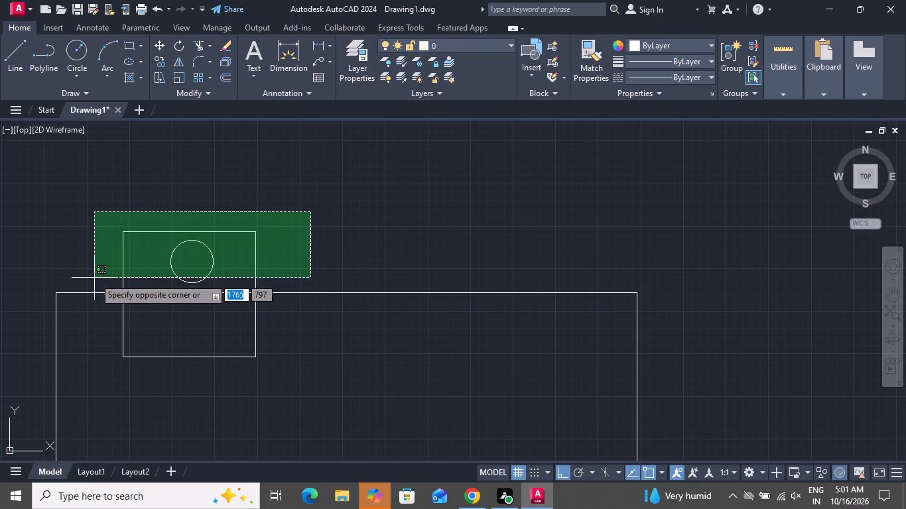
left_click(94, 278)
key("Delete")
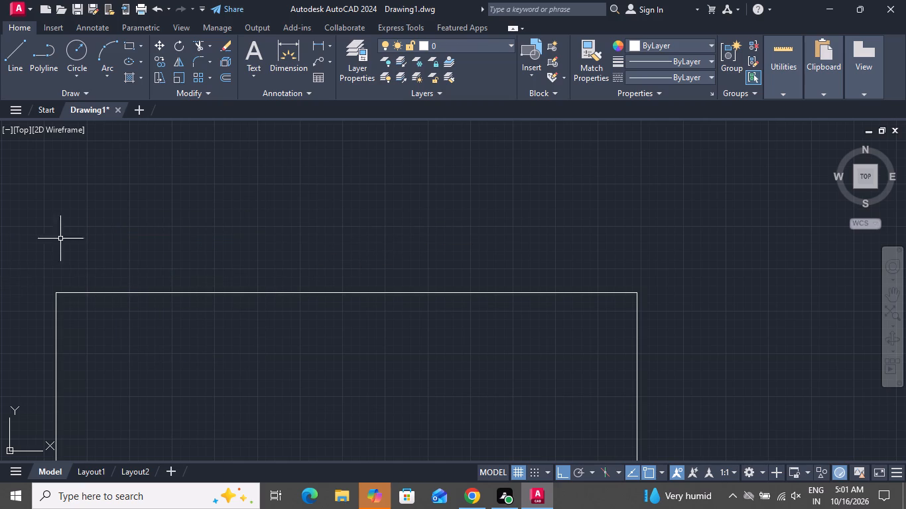
Draw a chair rectangle about 24 by 27 with fillet radius 3, overlapping the table's north edge near its west end.
type("REC F")
key("space")
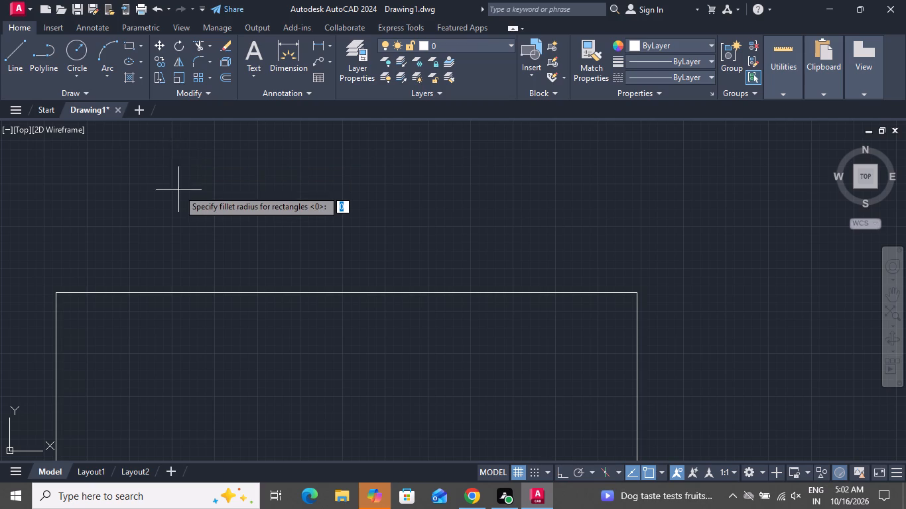
key("3")
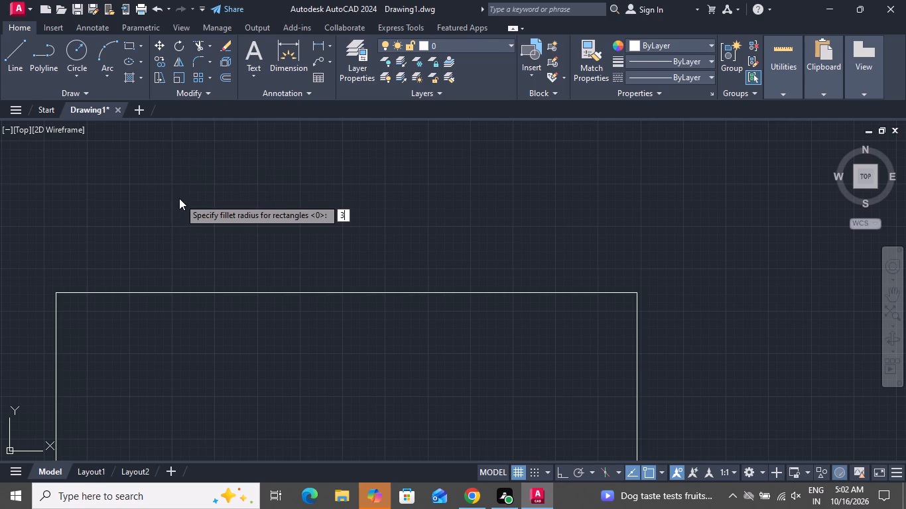
key("space")
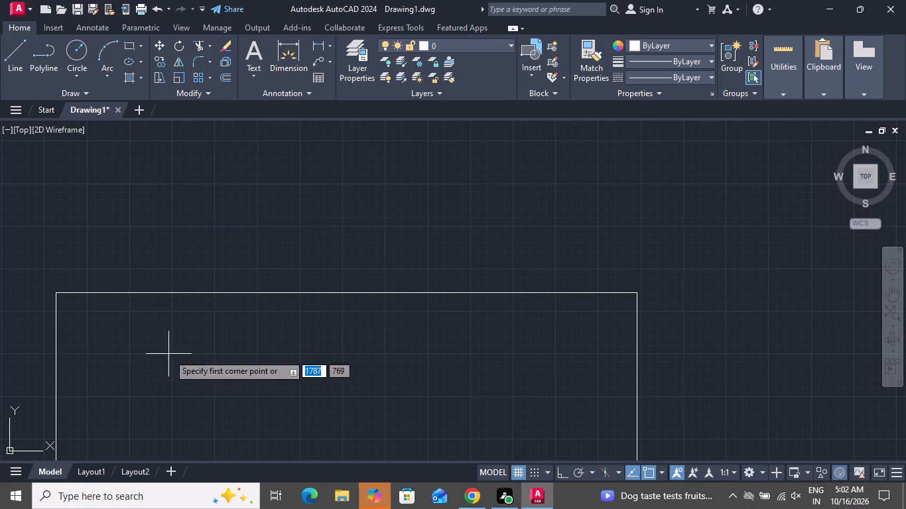
scroll(168, 301, "up", 1)
scroll(168, 300, "down", 3)
left_click(164, 272)
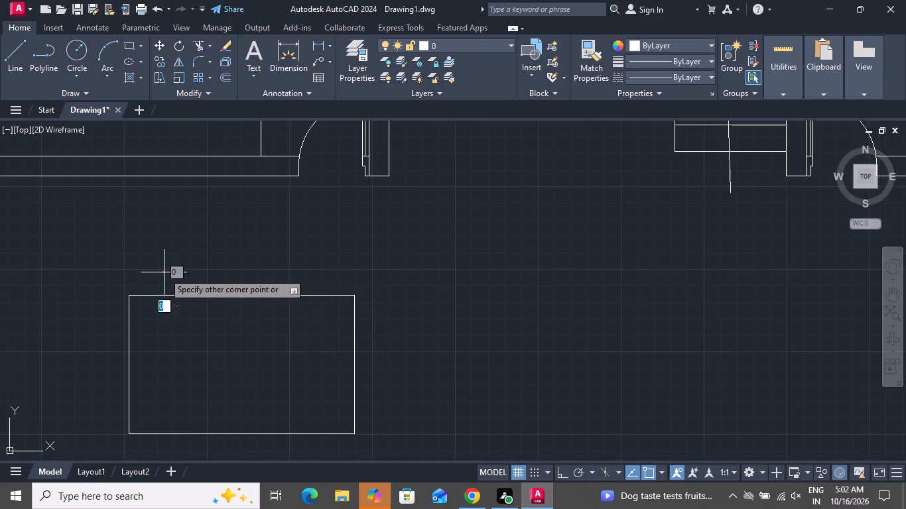
left_click(195, 308)
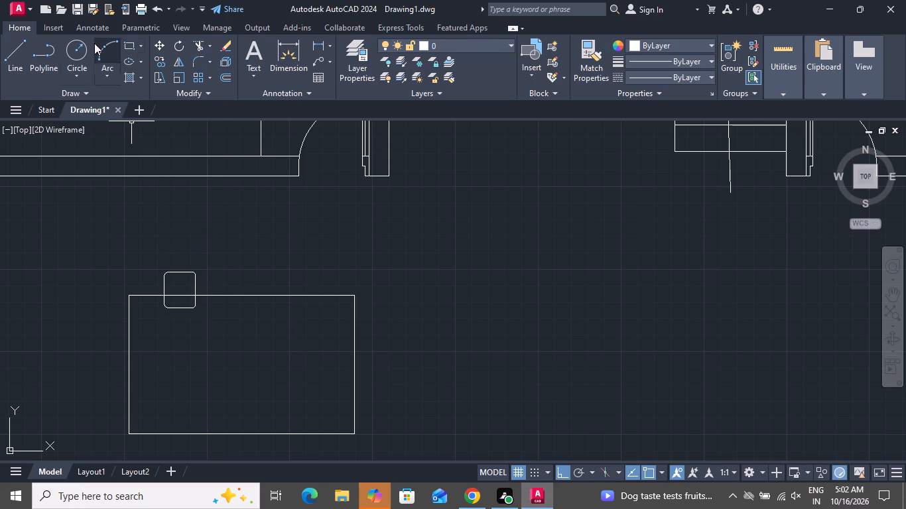
Draw a circle of radius about 3 inside the north half of the chair rectangle.
left_click(79, 51)
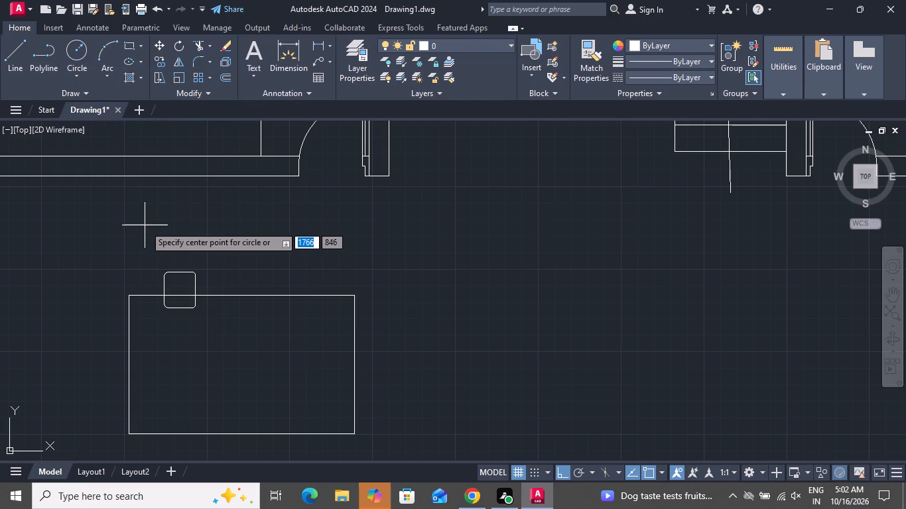
scroll(145, 225, "up", 1)
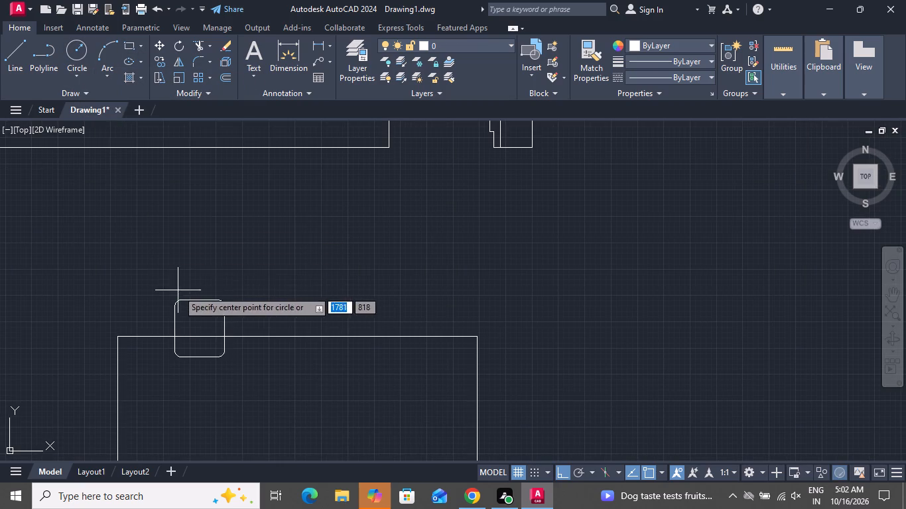
scroll(186, 315, "up", 2)
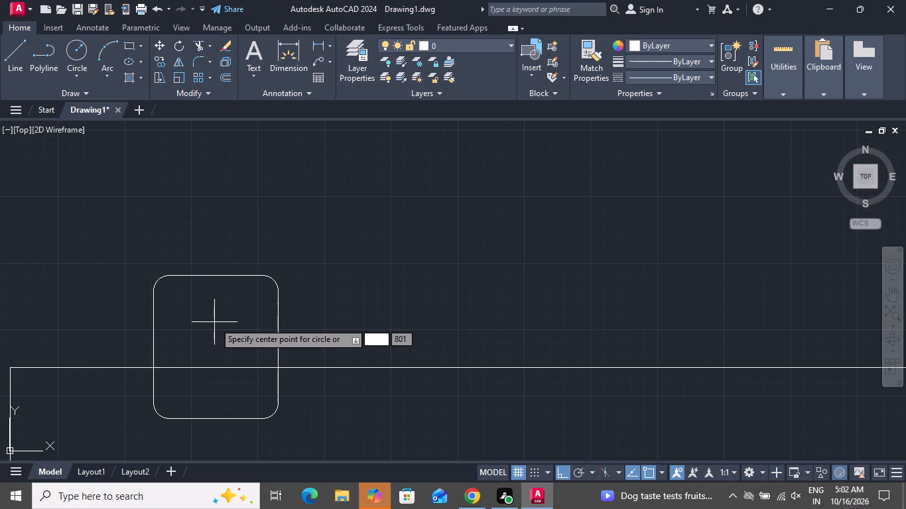
left_click(214, 322)
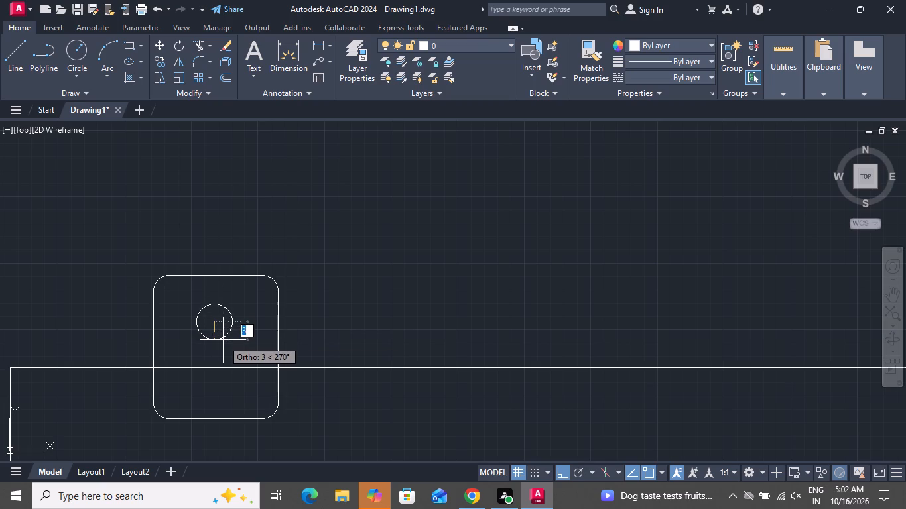
left_click(224, 341)
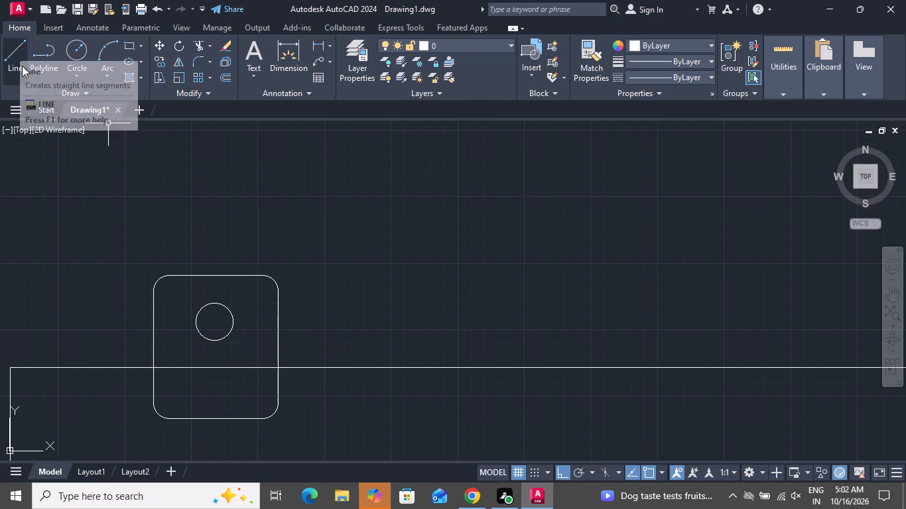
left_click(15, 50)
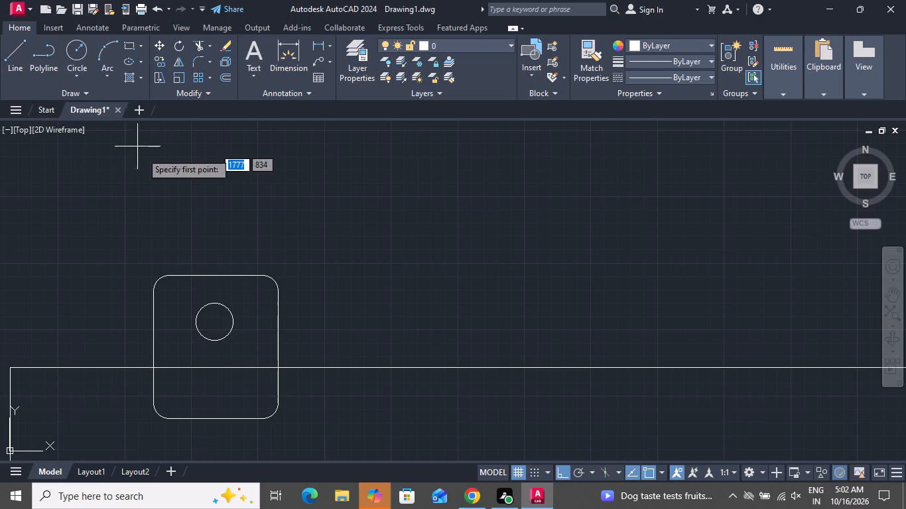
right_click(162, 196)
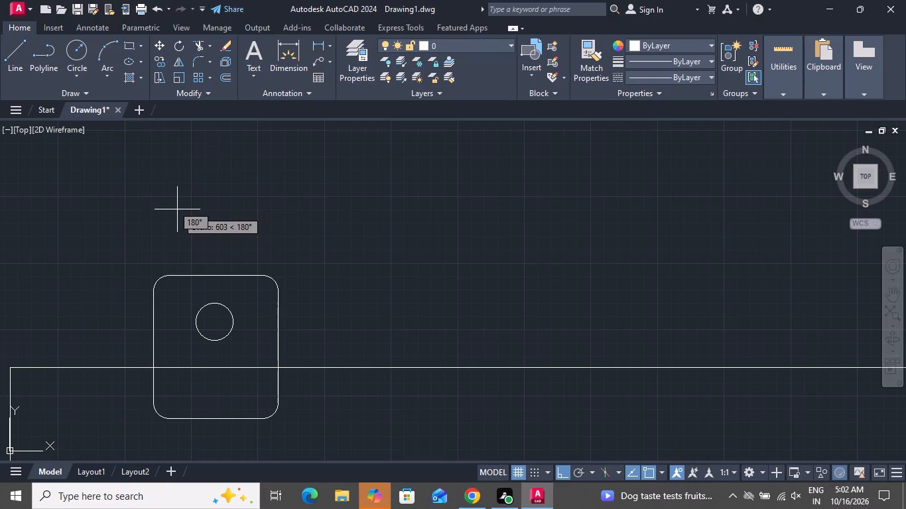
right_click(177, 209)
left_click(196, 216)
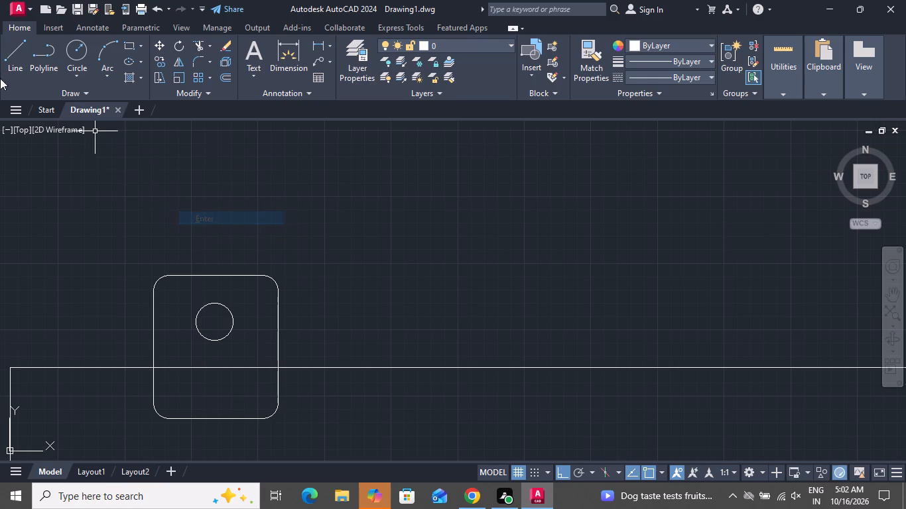
Draw a horizontal line about 27 long just north of the chair rectangle.
left_click(15, 46)
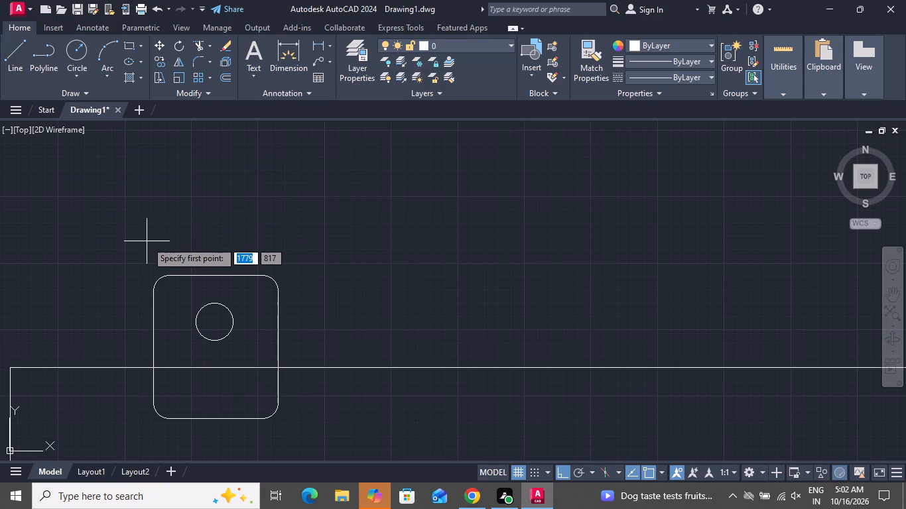
left_click(148, 240)
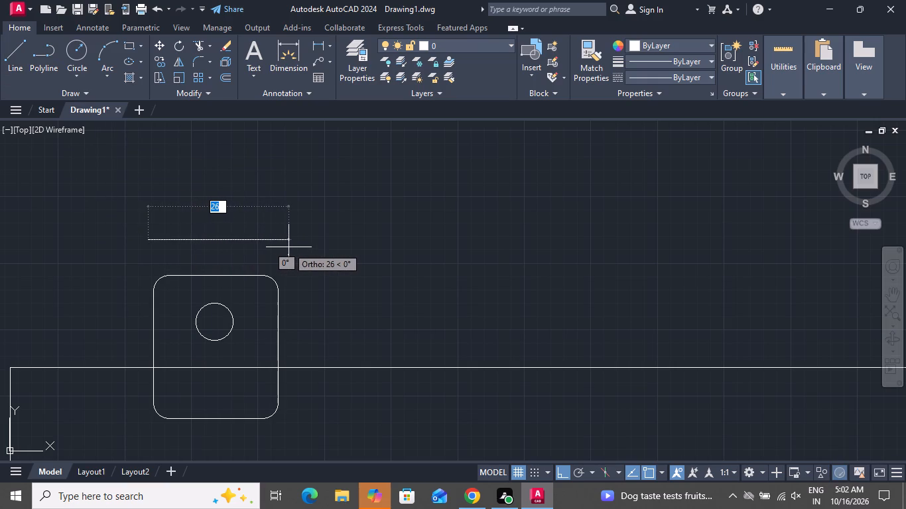
left_click(290, 247)
right_click(290, 247)
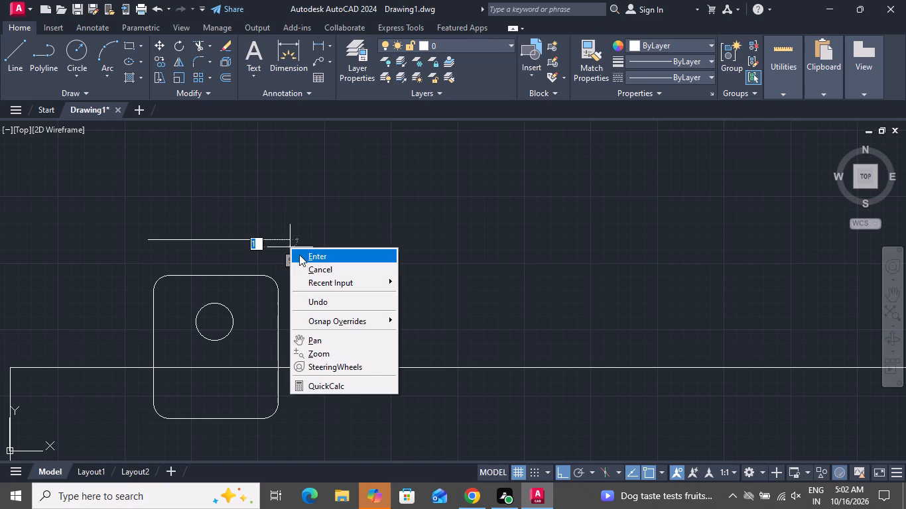
left_click(300, 269)
Draw a three-point arc from the line's west end through its east end, finishing about 19 north of the east end.
left_click(111, 46)
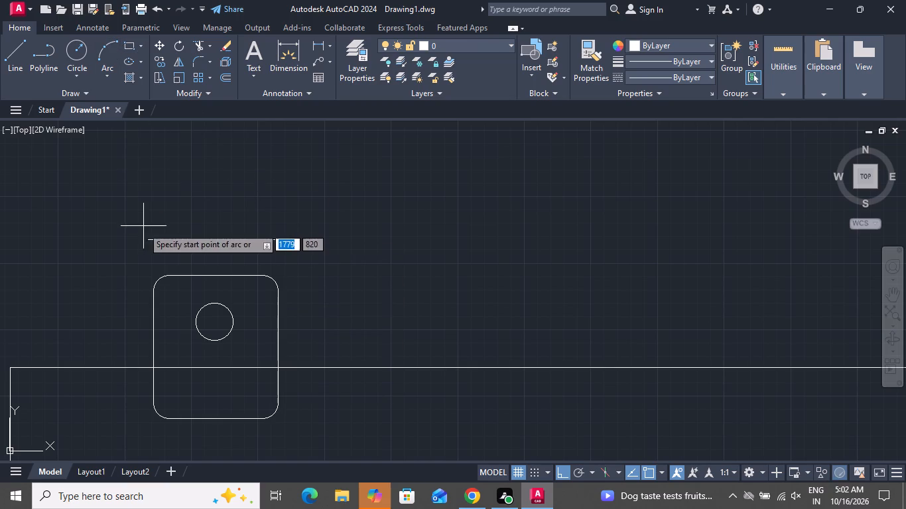
left_click(146, 240)
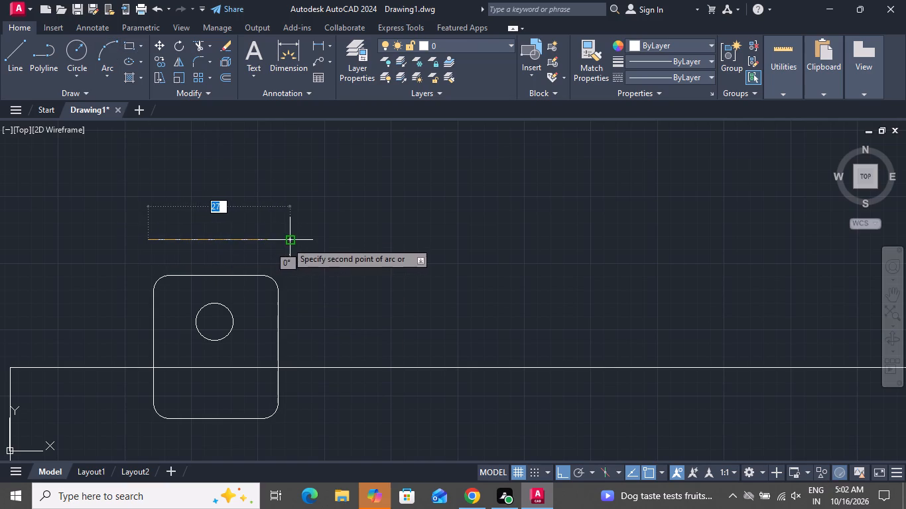
left_click(288, 241)
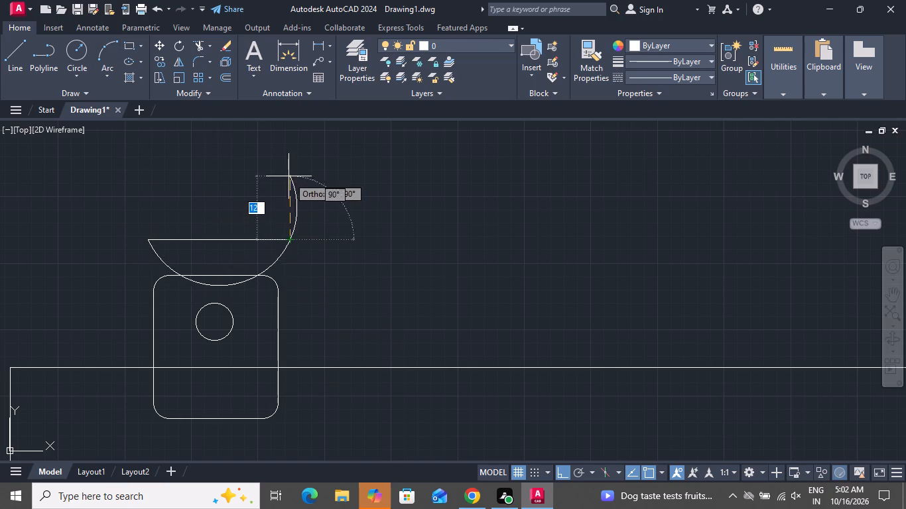
left_click(289, 141)
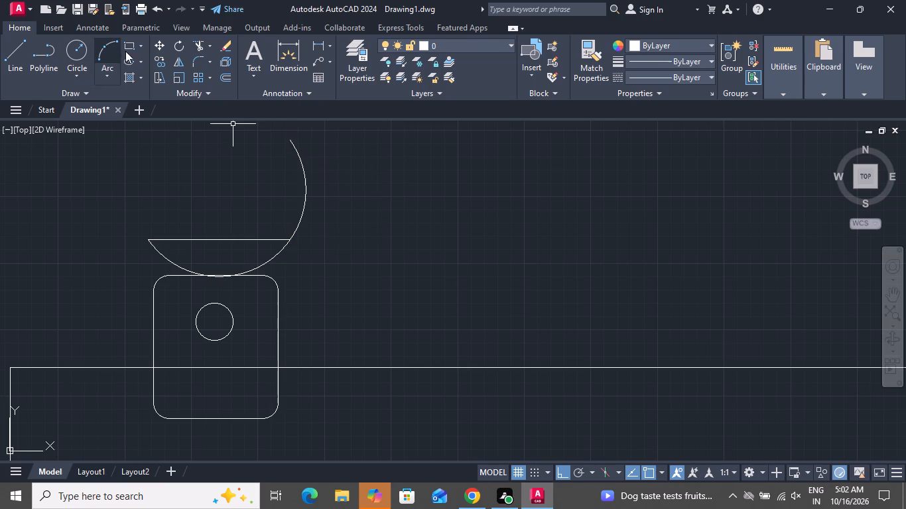
Trim the arc portion north of the horizontal line, leaving the bowed backrest shape.
left_click(205, 46)
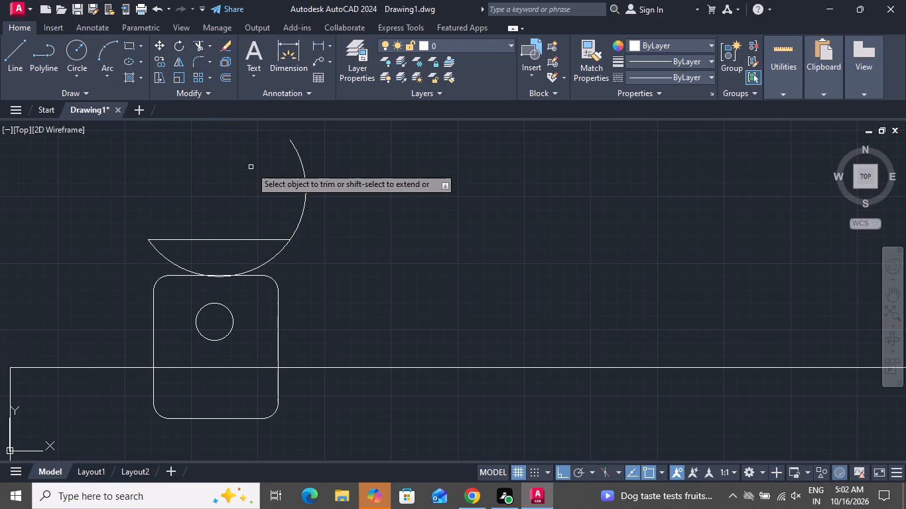
left_click(259, 176)
left_click(338, 219)
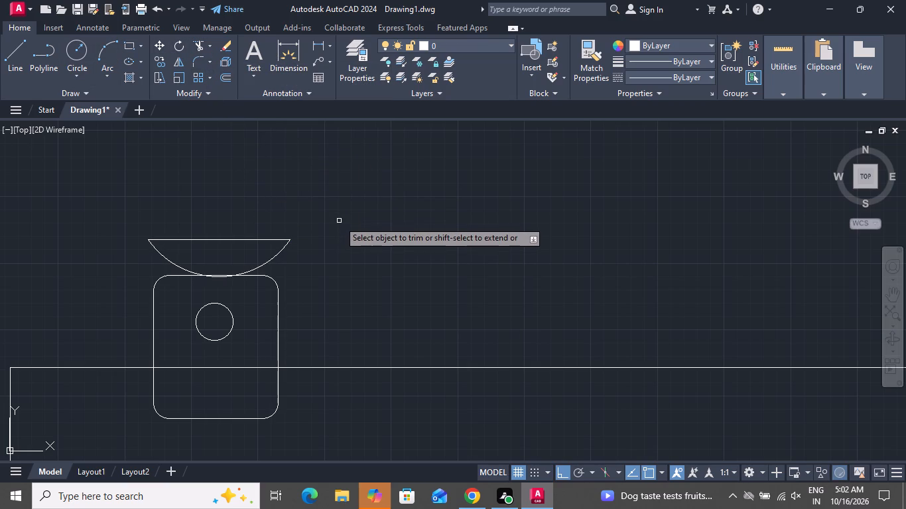
right_click(339, 221)
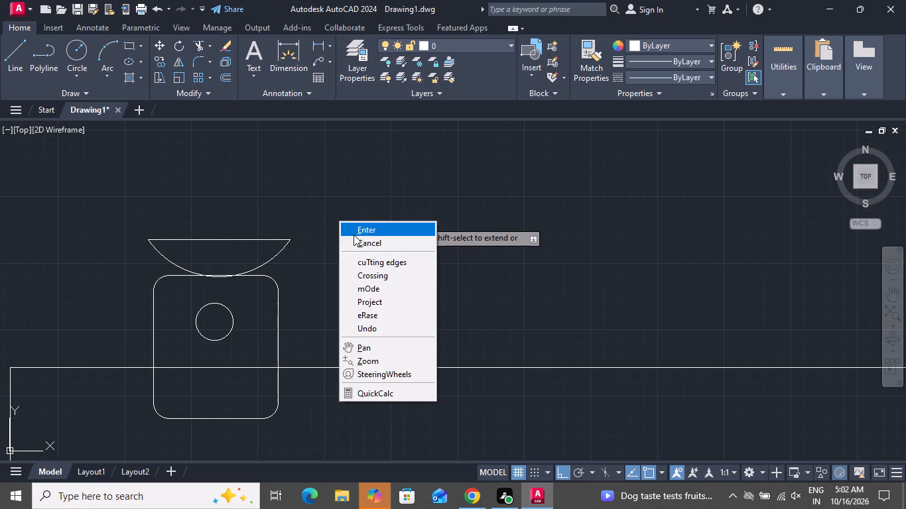
left_click(354, 239)
Move the backrest arc and line slightly north so the arc's midpoint meets the chair rectangle's north edge.
scroll(208, 279, "up", 3)
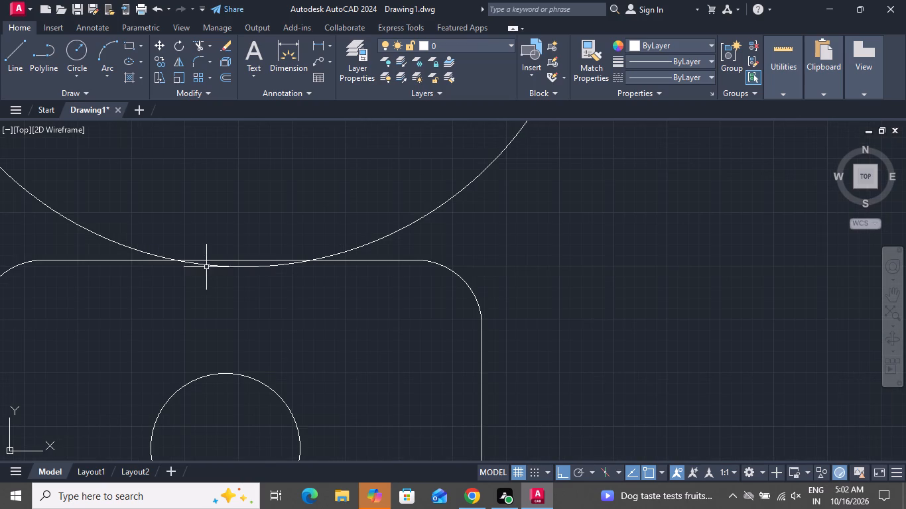
left_click(213, 267)
scroll(210, 291, "up", 1)
scroll(210, 293, "down", 3)
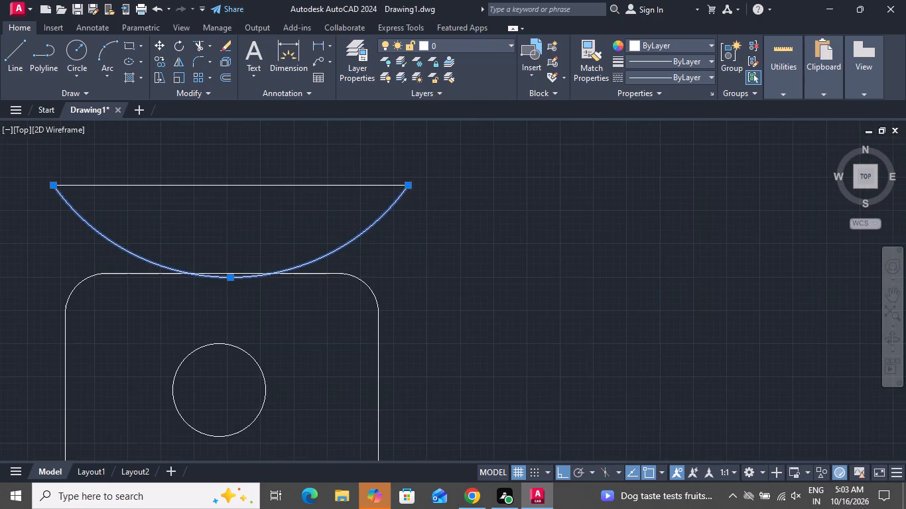
left_click(224, 240)
double_click(232, 208)
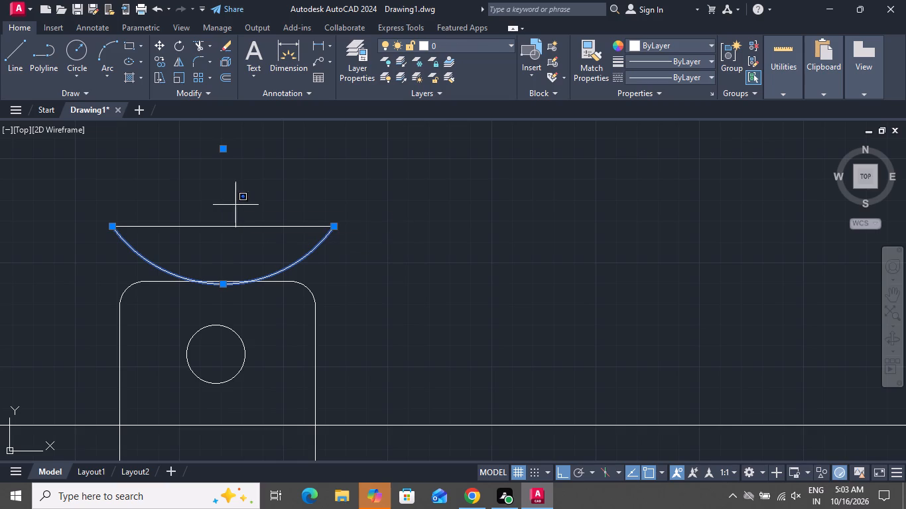
left_click(190, 239)
left_click(162, 44)
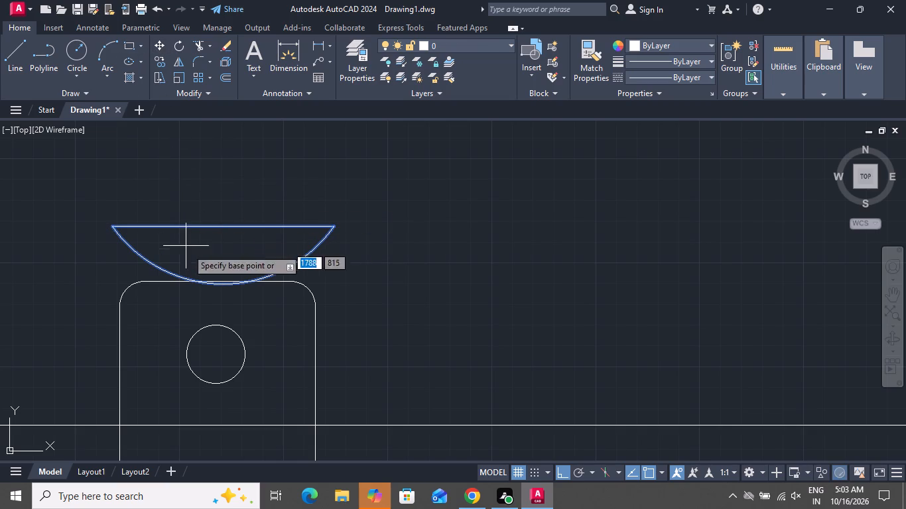
left_click(221, 287)
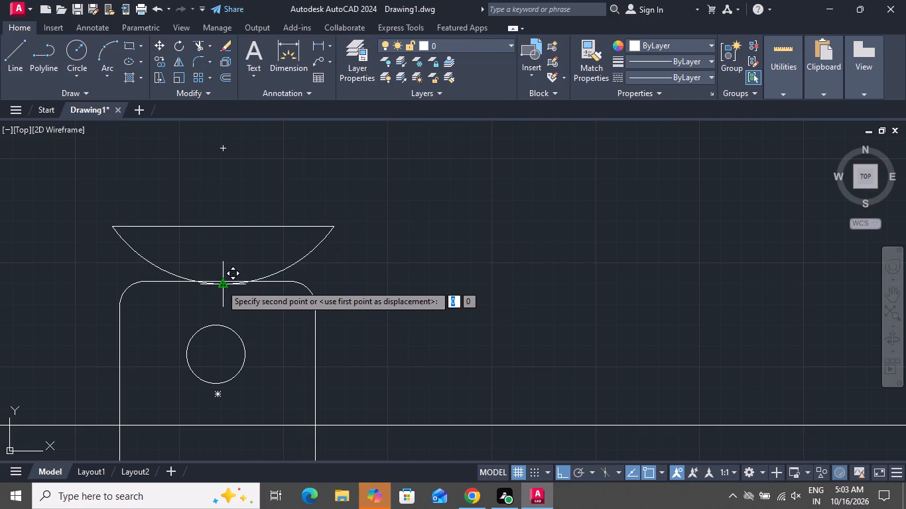
left_click(221, 280)
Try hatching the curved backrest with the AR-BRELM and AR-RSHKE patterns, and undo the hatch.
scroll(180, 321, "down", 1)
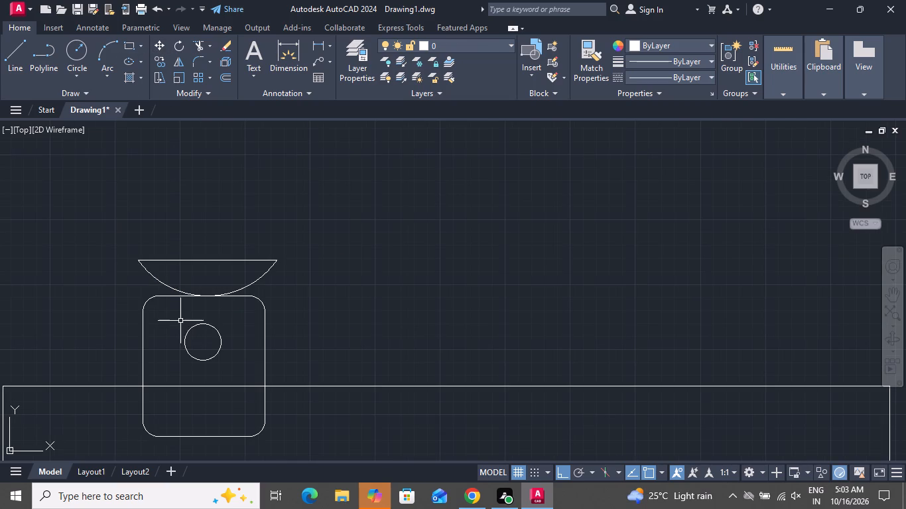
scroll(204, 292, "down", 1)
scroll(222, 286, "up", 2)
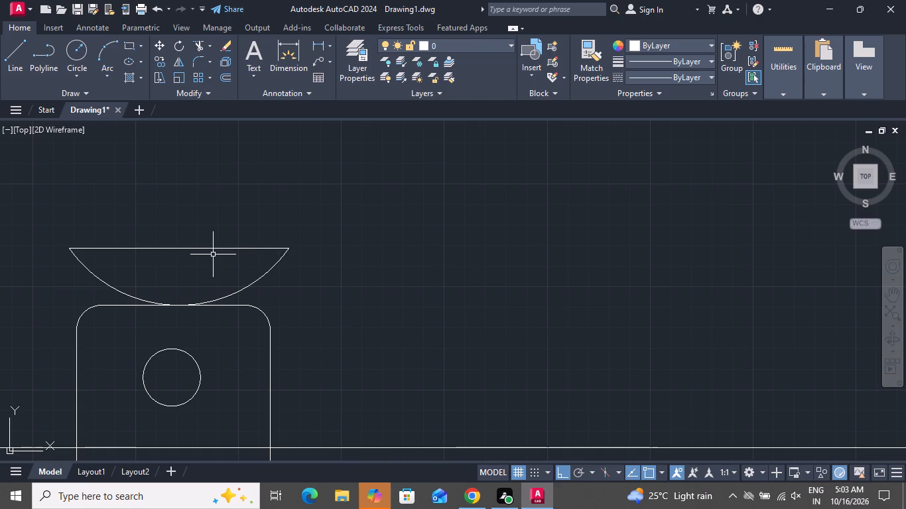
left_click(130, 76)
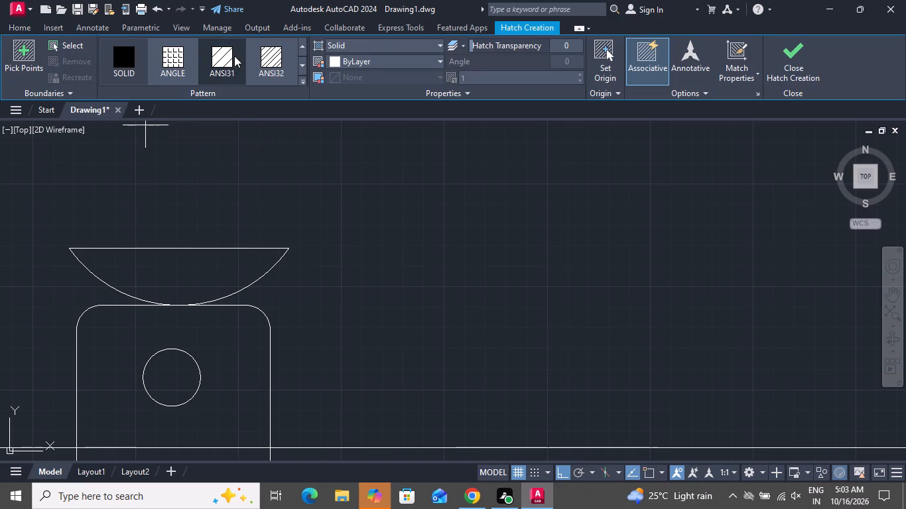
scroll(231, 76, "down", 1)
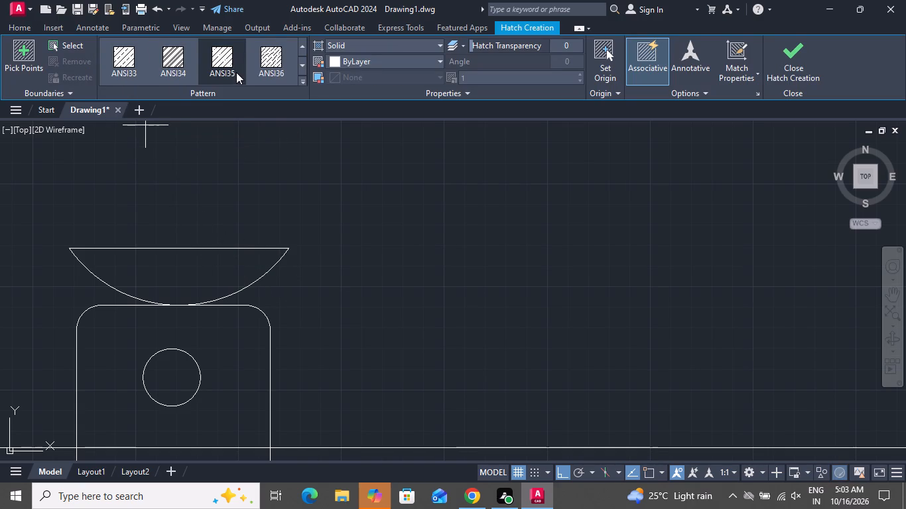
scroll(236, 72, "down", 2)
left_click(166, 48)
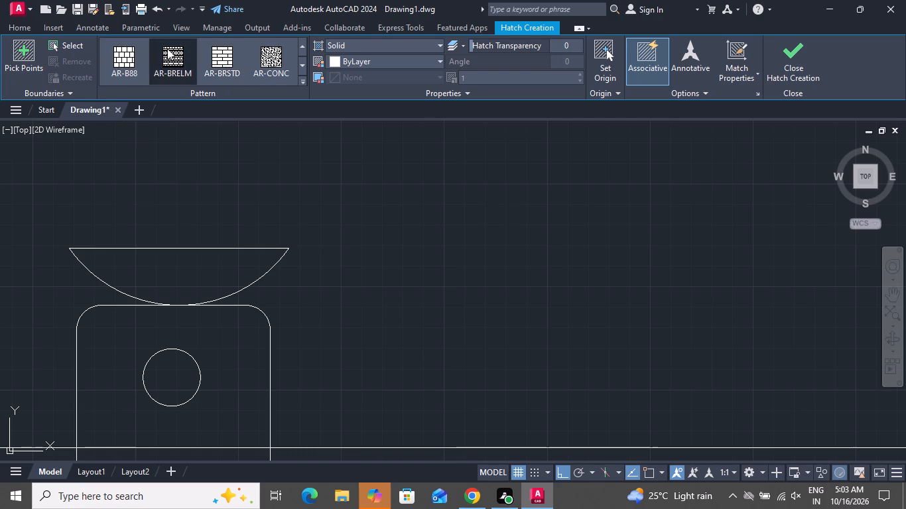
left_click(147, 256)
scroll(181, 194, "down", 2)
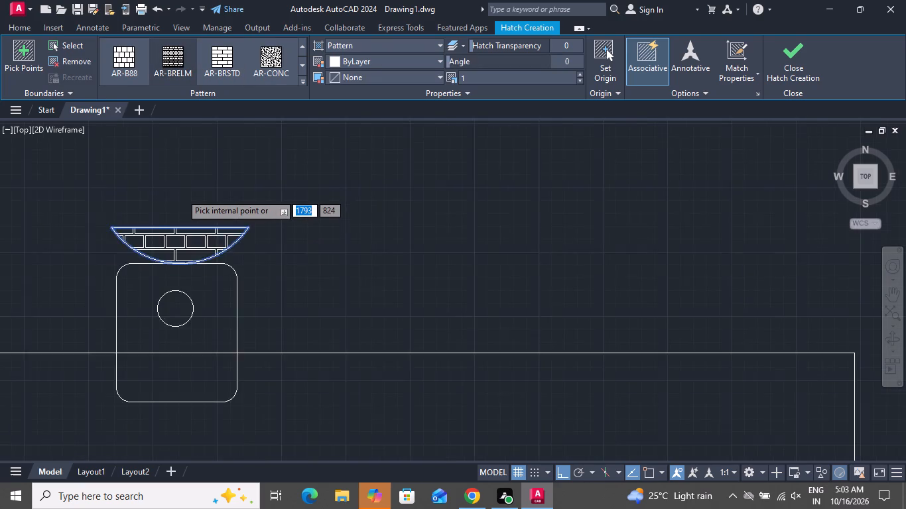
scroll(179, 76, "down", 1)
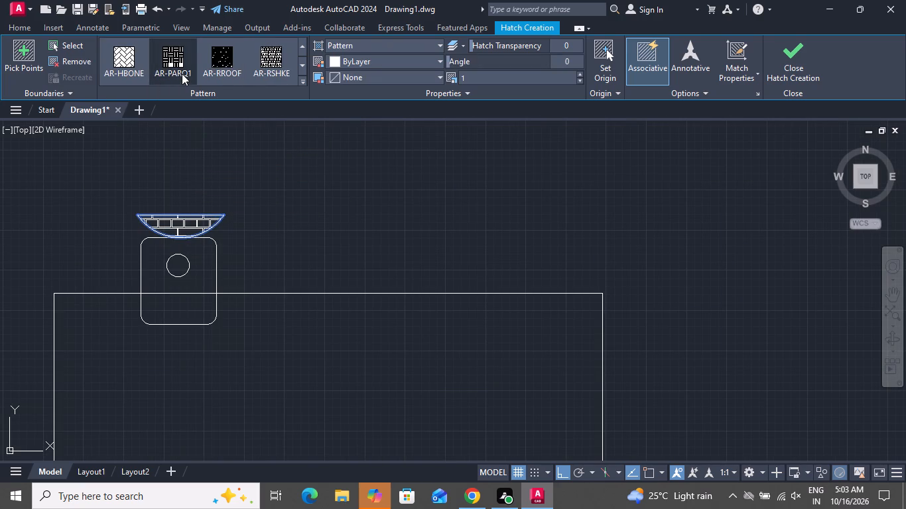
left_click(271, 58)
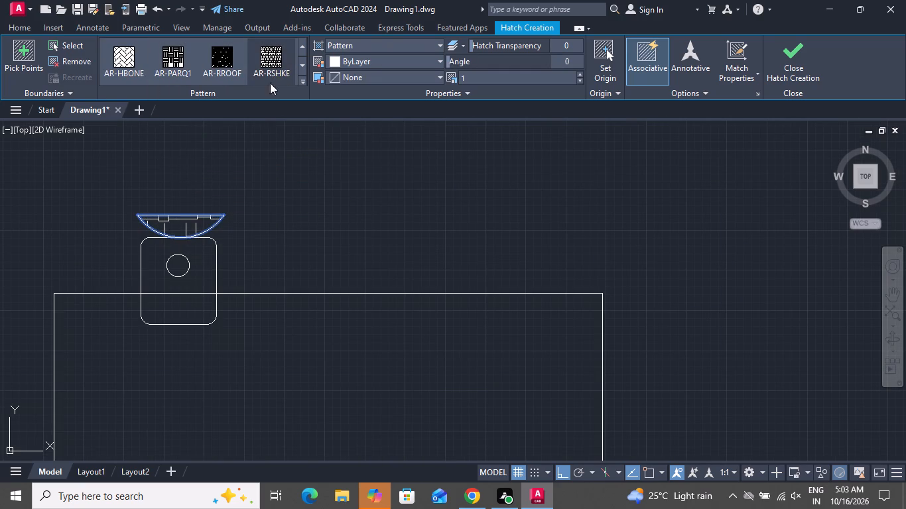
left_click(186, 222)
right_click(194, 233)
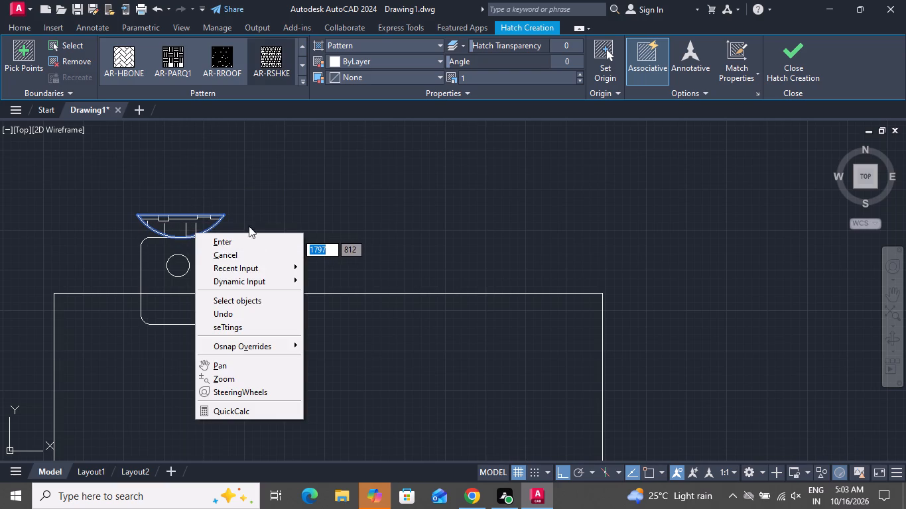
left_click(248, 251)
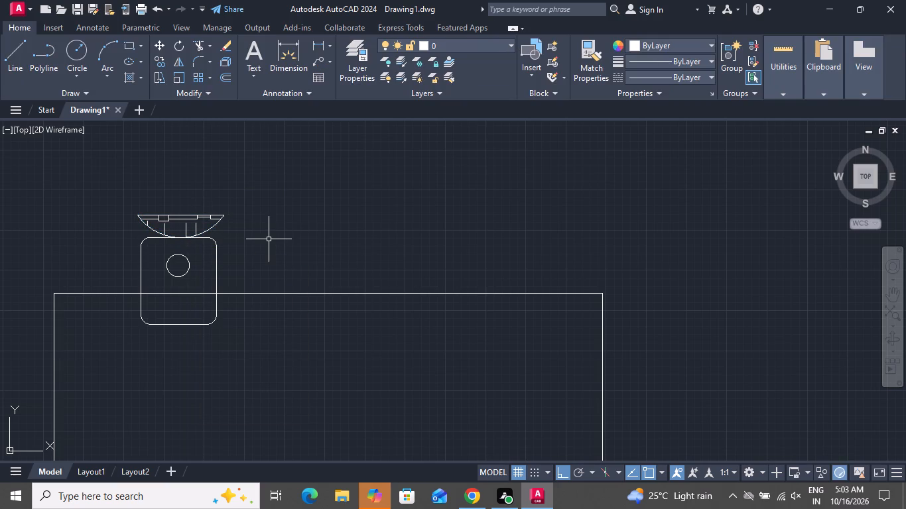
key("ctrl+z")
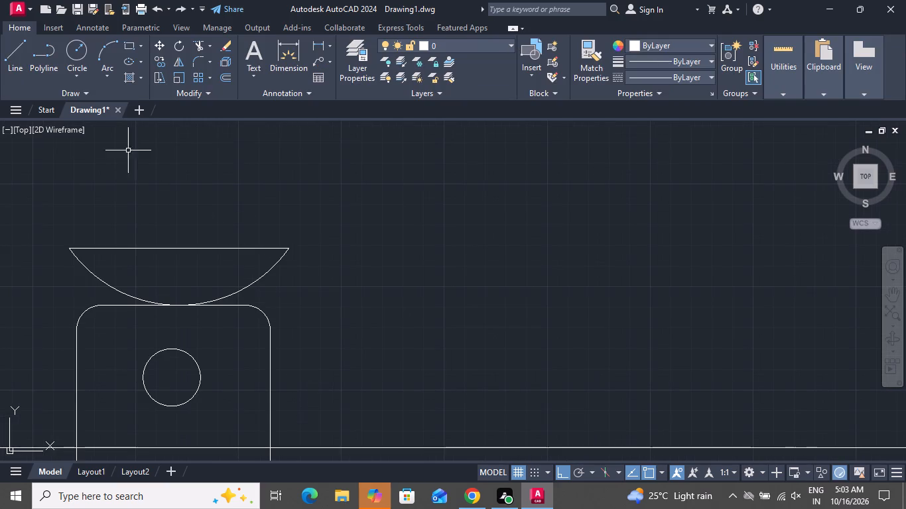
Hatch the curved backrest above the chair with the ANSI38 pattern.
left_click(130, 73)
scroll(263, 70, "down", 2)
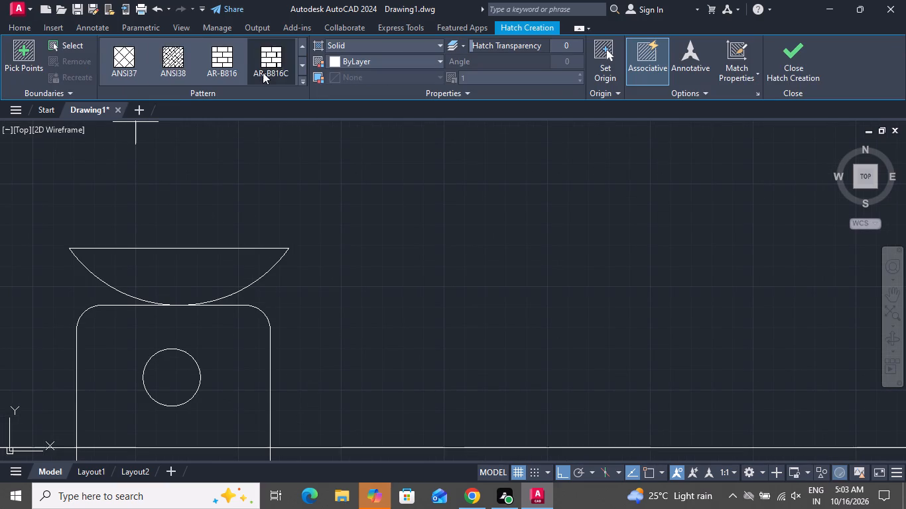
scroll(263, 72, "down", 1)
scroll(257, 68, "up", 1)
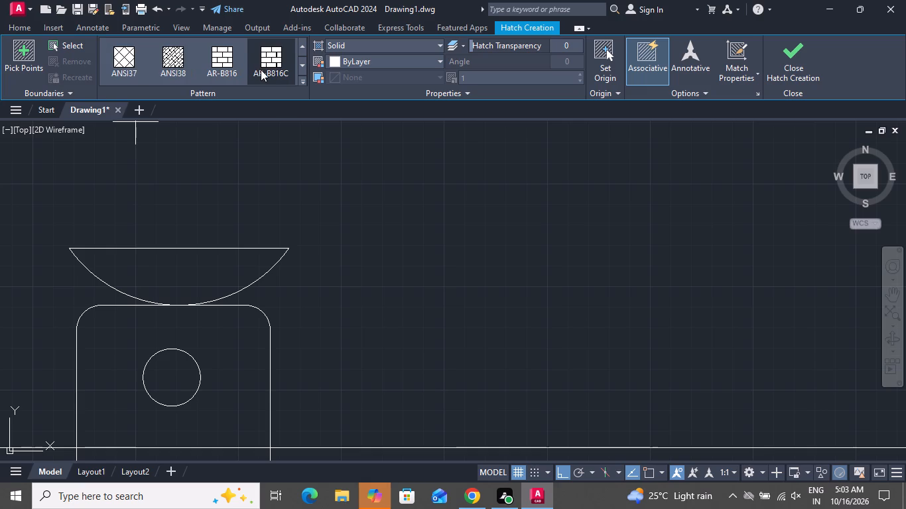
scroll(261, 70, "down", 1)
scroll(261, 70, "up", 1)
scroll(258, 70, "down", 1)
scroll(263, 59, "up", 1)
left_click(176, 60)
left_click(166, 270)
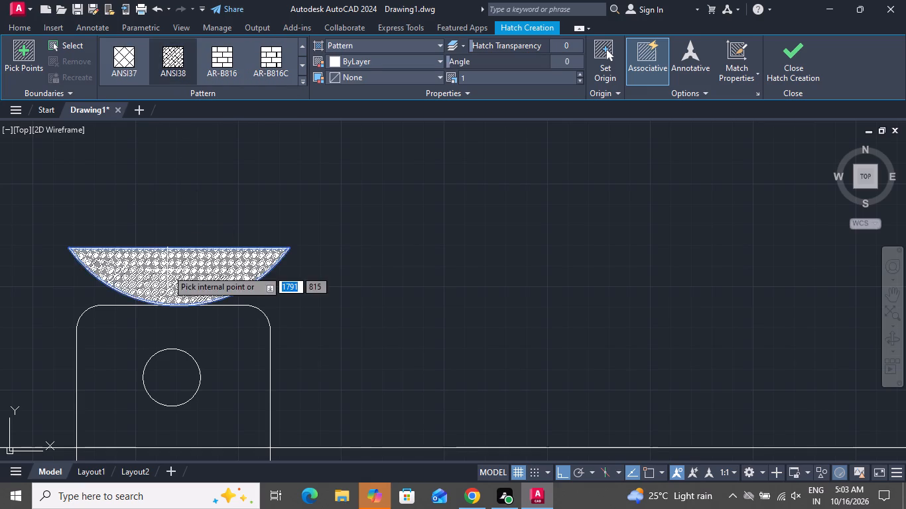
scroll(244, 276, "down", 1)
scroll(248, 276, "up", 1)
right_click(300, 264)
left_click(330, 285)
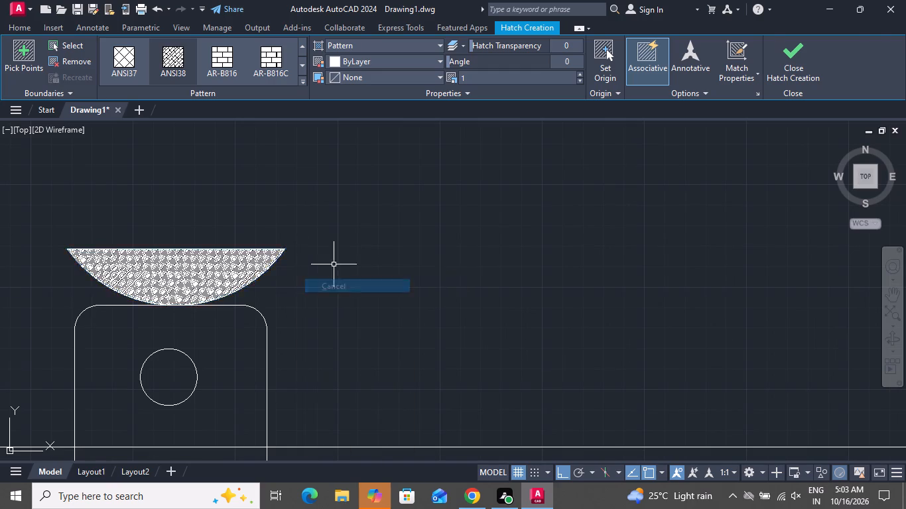
Delete the curved backrest's arc, line and hatch, keeping the chair rectangle and circle.
scroll(334, 261, "down", 1)
scroll(334, 261, "up", 1)
scroll(340, 253, "down", 3)
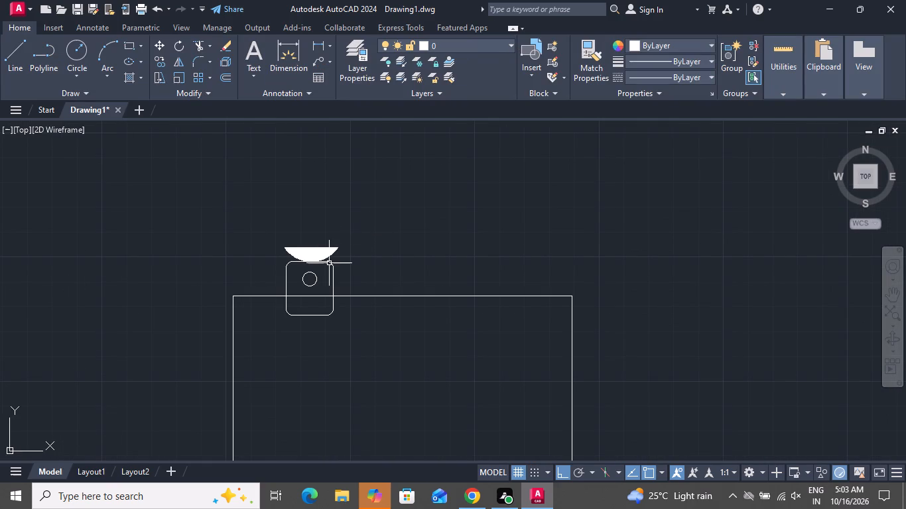
scroll(380, 249, "up", 1)
scroll(375, 256, "down", 1)
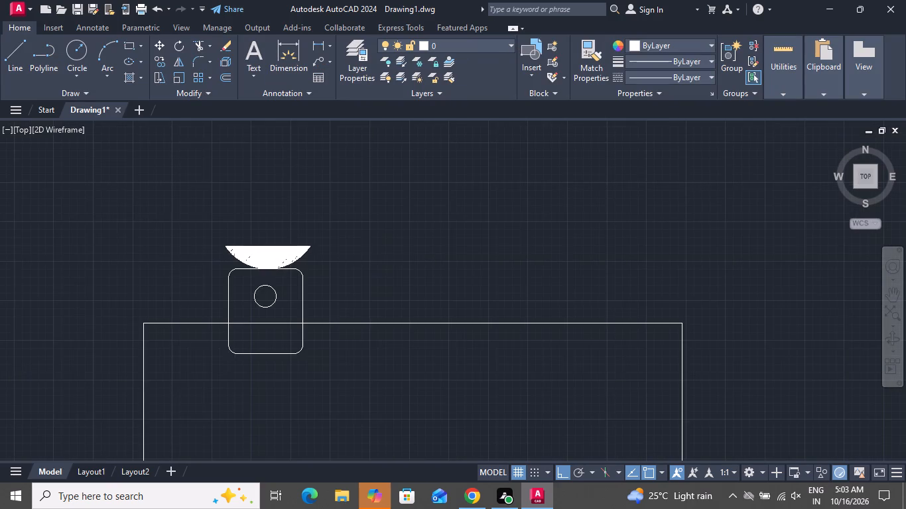
scroll(316, 258, "up", 1)
left_click(345, 230)
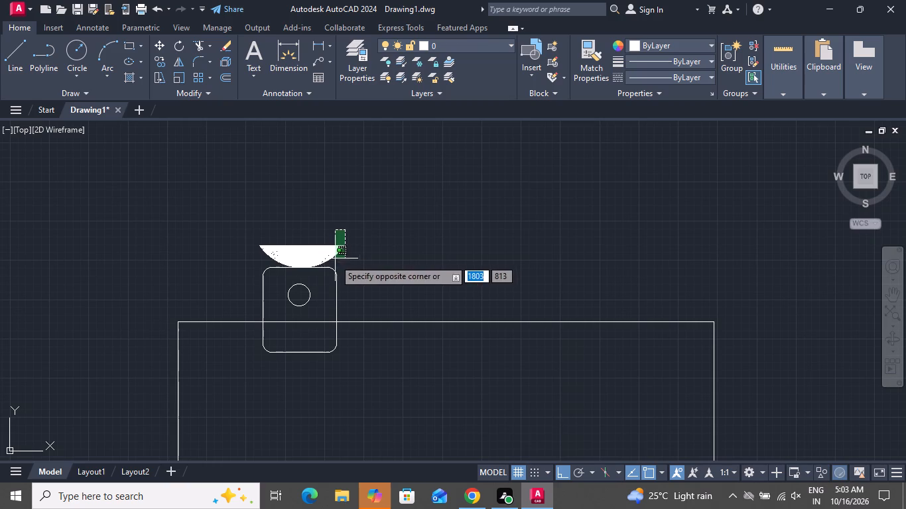
left_click(334, 260)
key("Delete")
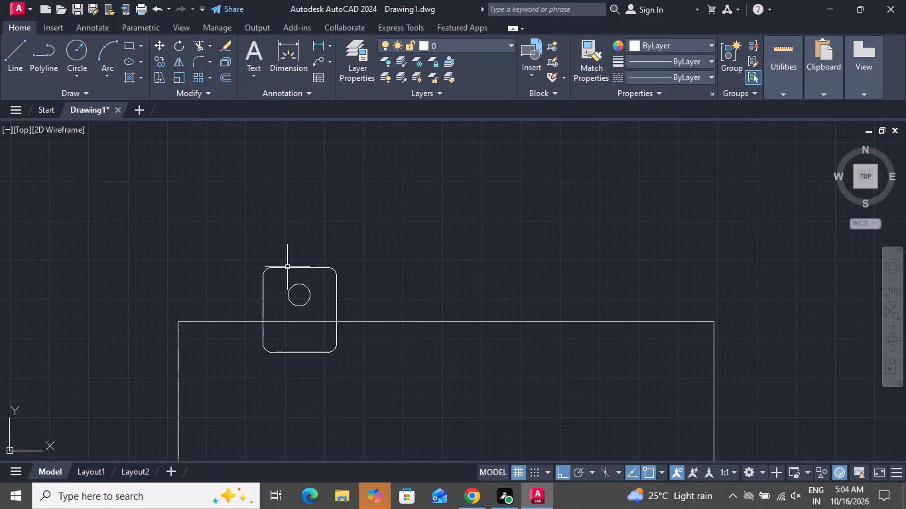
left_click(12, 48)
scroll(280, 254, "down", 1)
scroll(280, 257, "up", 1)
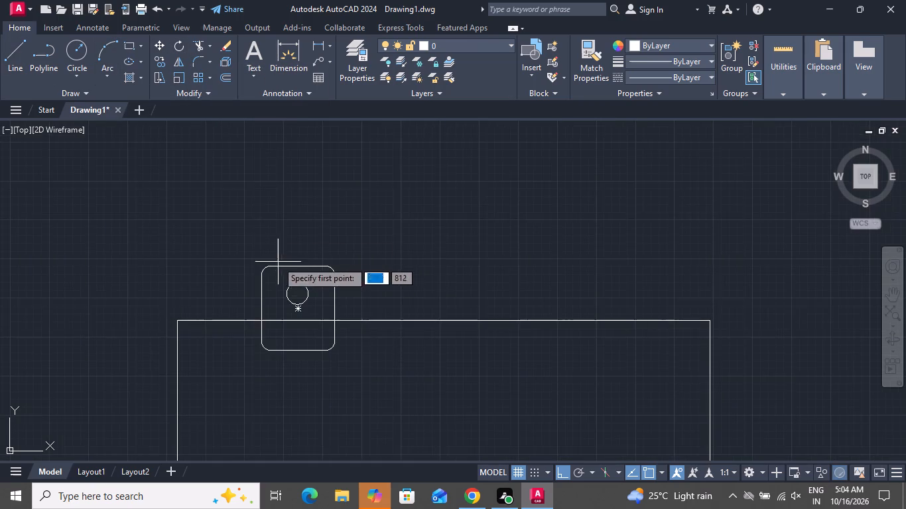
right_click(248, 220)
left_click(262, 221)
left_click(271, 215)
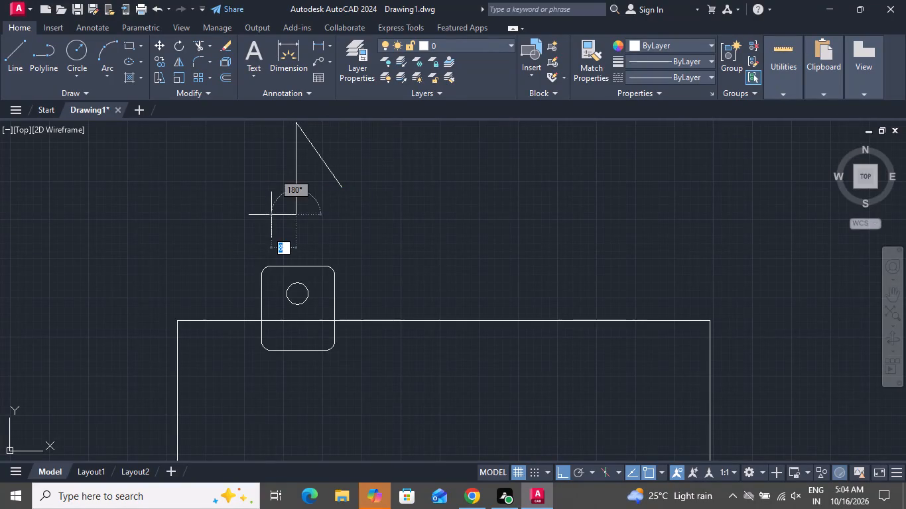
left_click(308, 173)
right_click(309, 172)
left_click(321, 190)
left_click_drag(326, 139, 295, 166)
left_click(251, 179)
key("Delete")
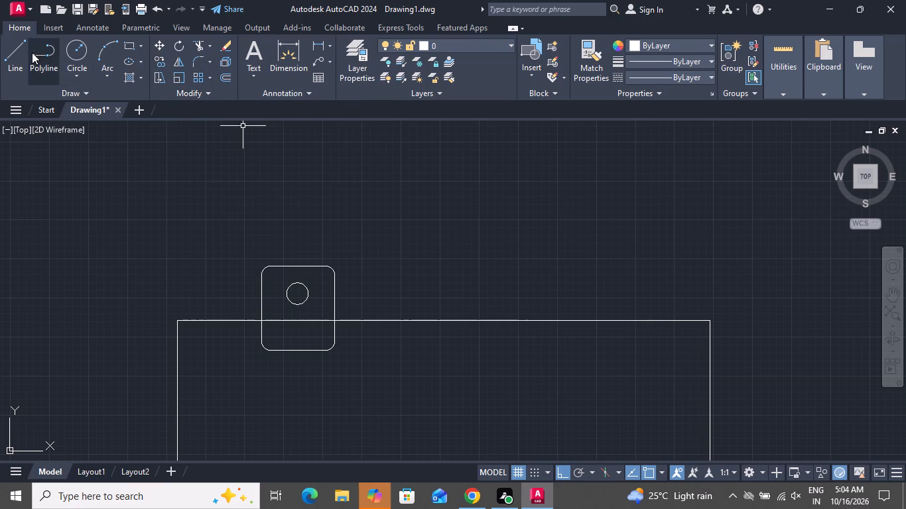
Draw a three-point arc starting near the chair's northwest corner, through a point about 25 east, ending about 25 north of that point.
left_click(96, 44)
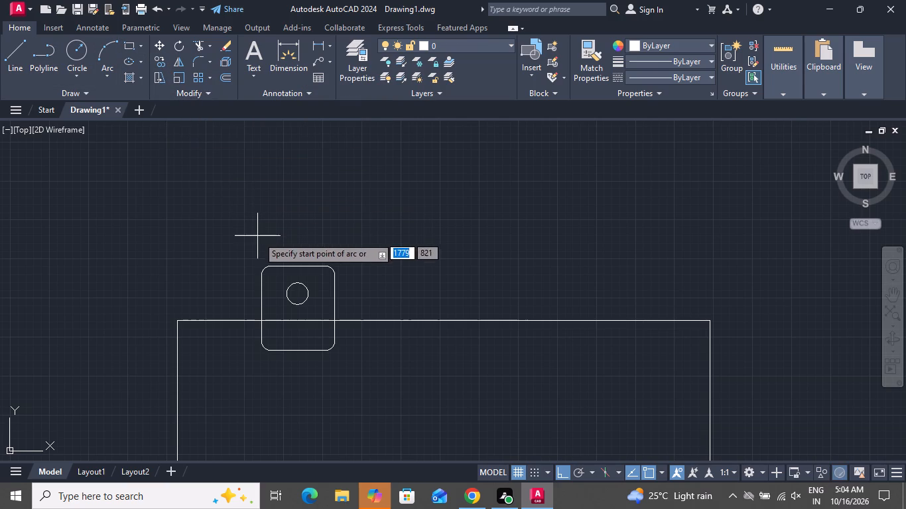
left_click(258, 251)
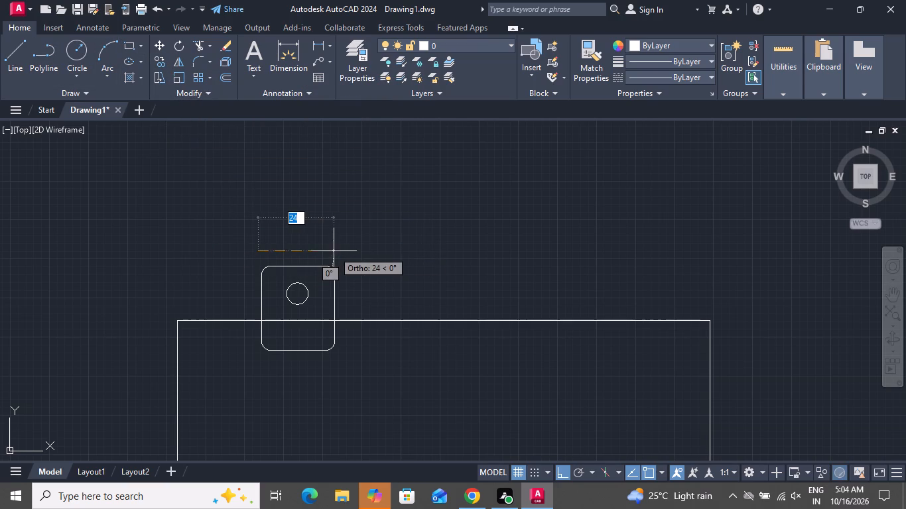
left_click(337, 251)
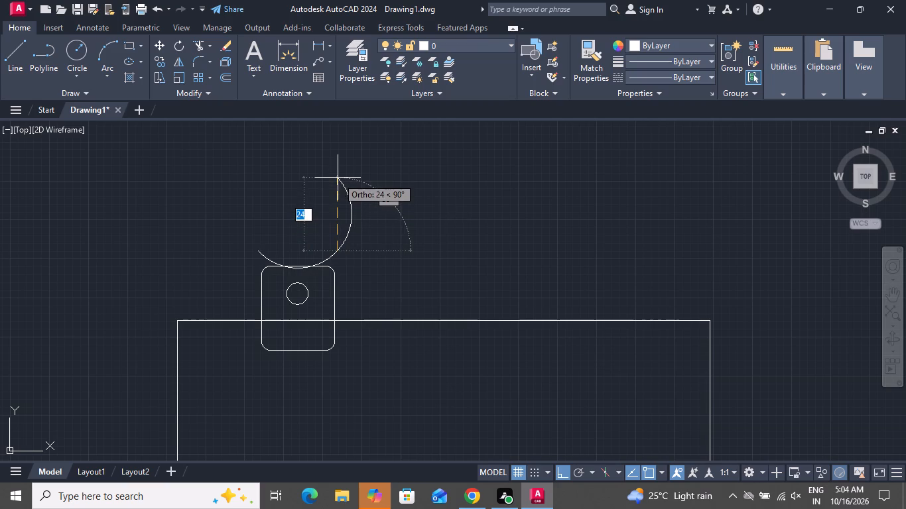
left_click(338, 172)
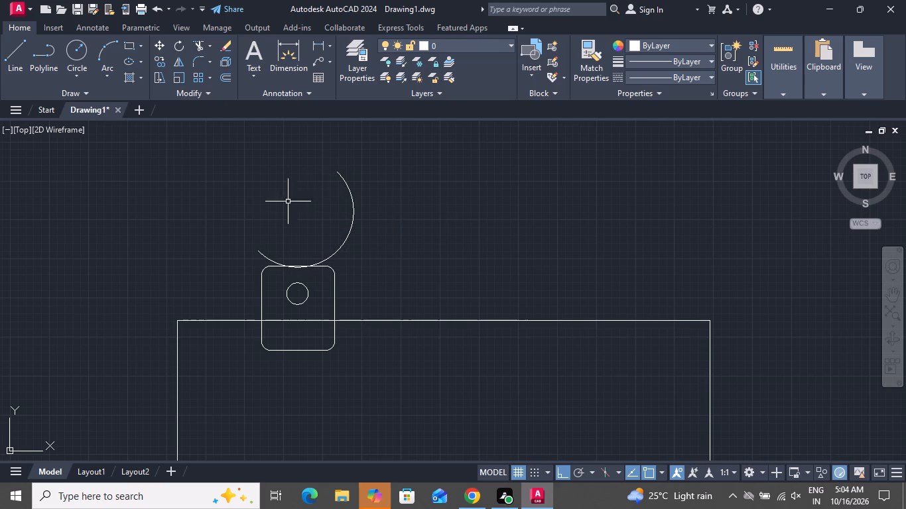
Draw a horizontal line across the arc's midpoint, level with its west end and extending east beyond the arc.
left_click(9, 59)
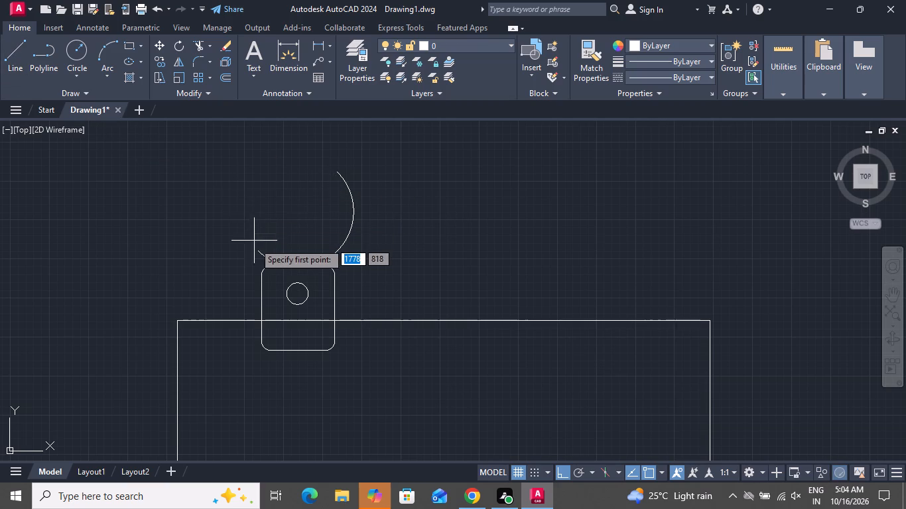
left_click(337, 250)
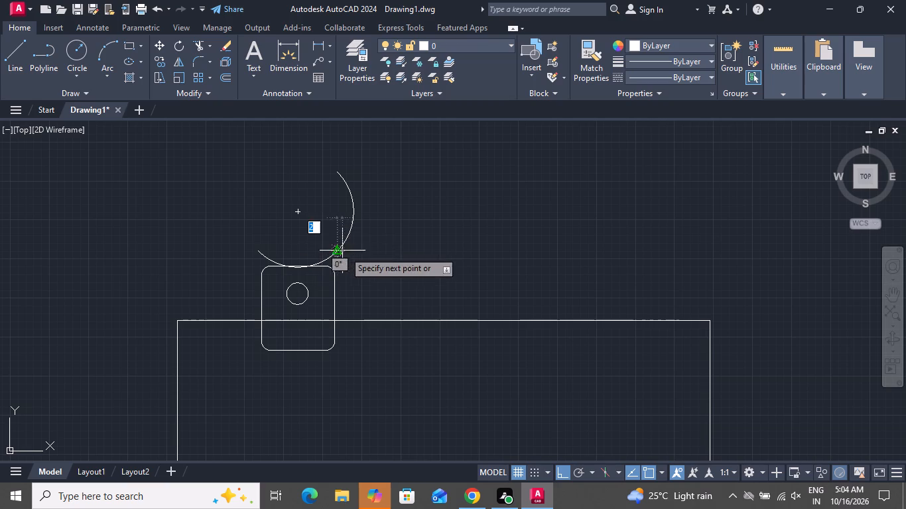
left_click(318, 249)
left_click(389, 262)
right_click(389, 262)
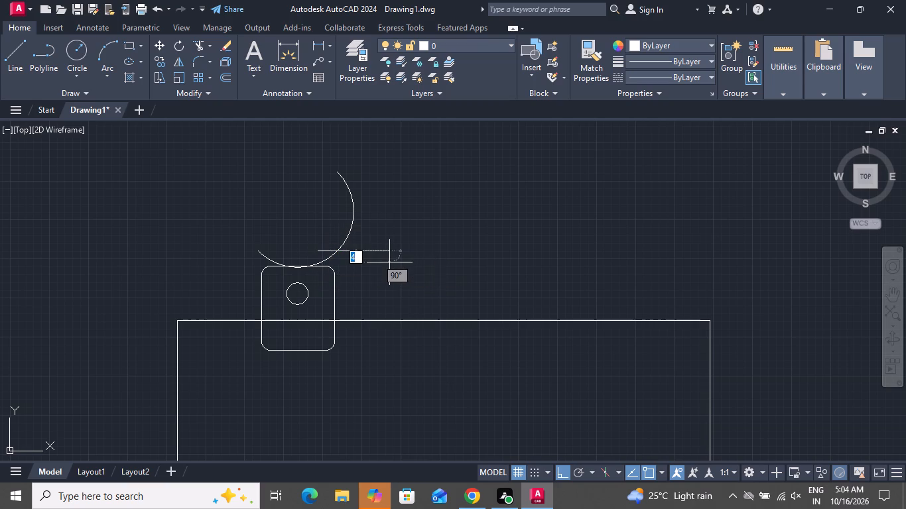
left_click(426, 285)
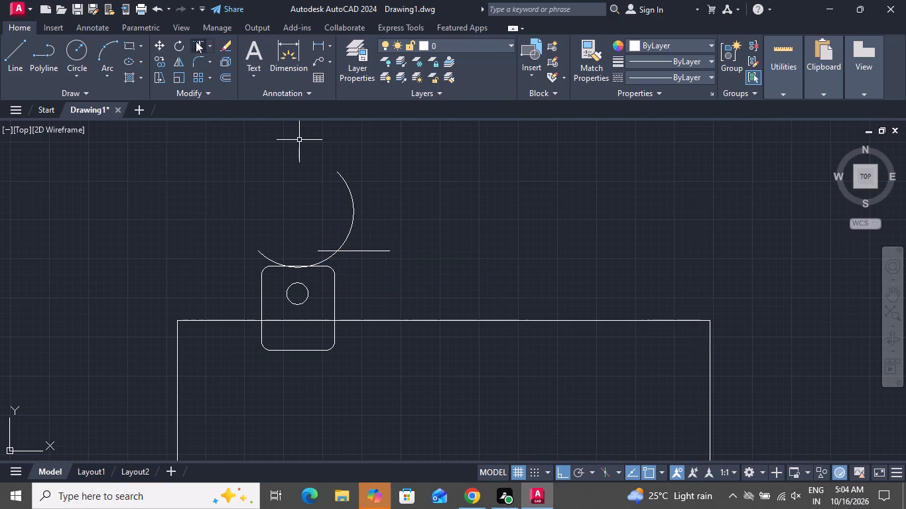
Trim the arc portion north of the horizontal line, leaving the bowed backrest curve.
left_click(196, 41)
left_click(340, 193)
left_click(394, 204)
right_click_drag(397, 205, 393, 213)
left_click(409, 233)
Draw a horizontal line from the arc's west end to its east end to close the backrest shape.
left_click(8, 46)
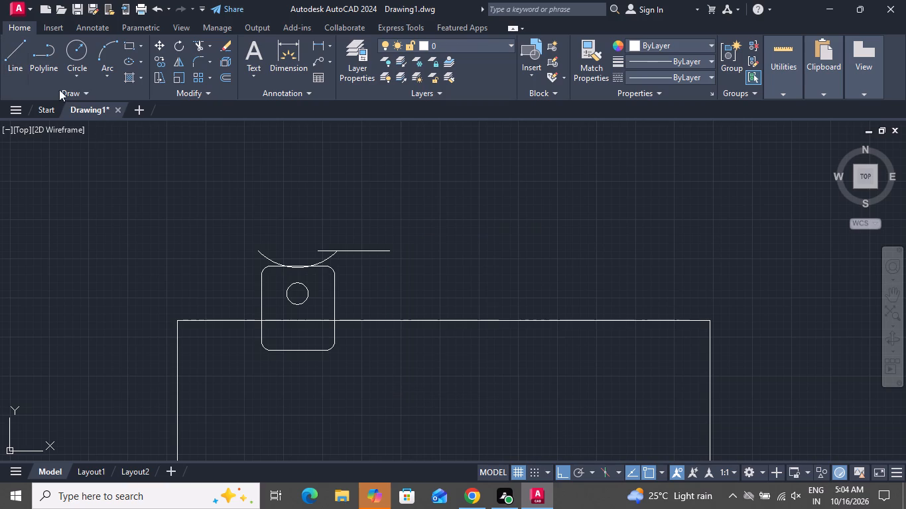
scroll(211, 215, "down", 1)
scroll(249, 246, "up", 1)
scroll(253, 249, "down", 1)
scroll(254, 250, "up", 1)
scroll(263, 258, "down", 1)
scroll(244, 244, "up", 1)
scroll(243, 245, "down", 1)
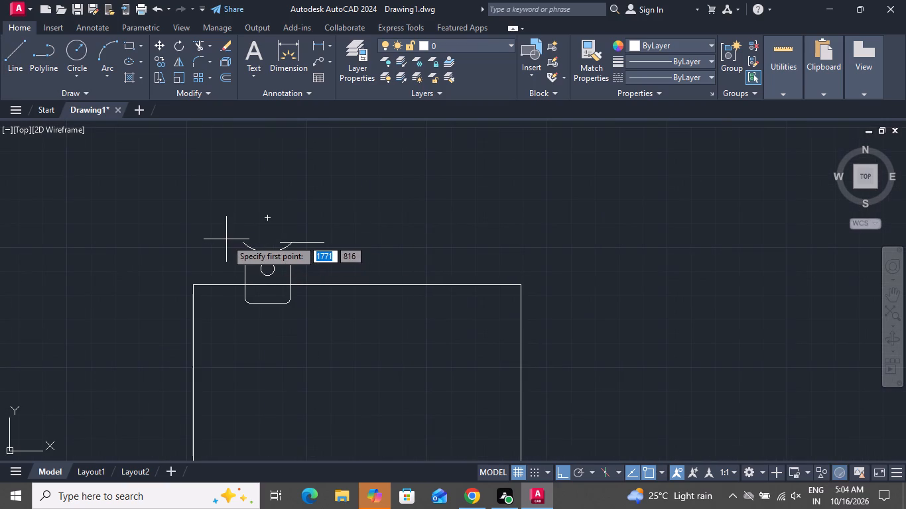
left_click(240, 241)
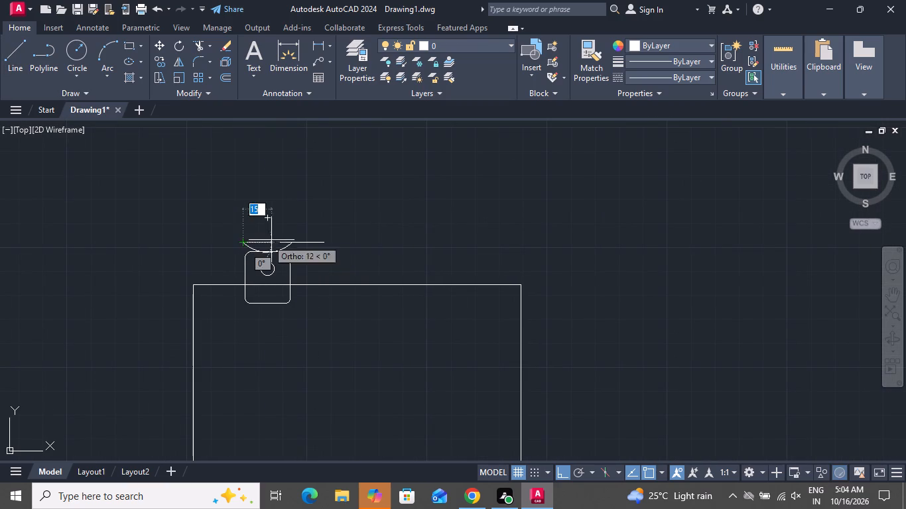
left_click(293, 241)
right_click(298, 239)
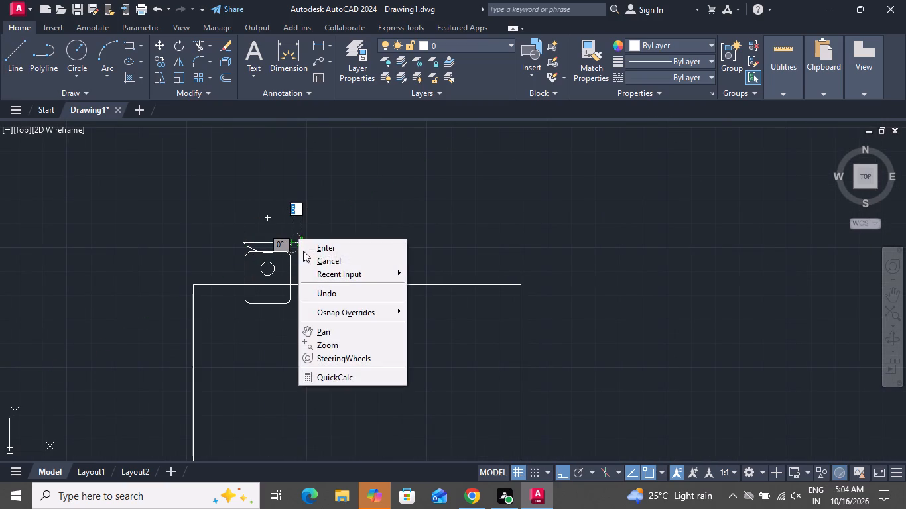
left_click(313, 262)
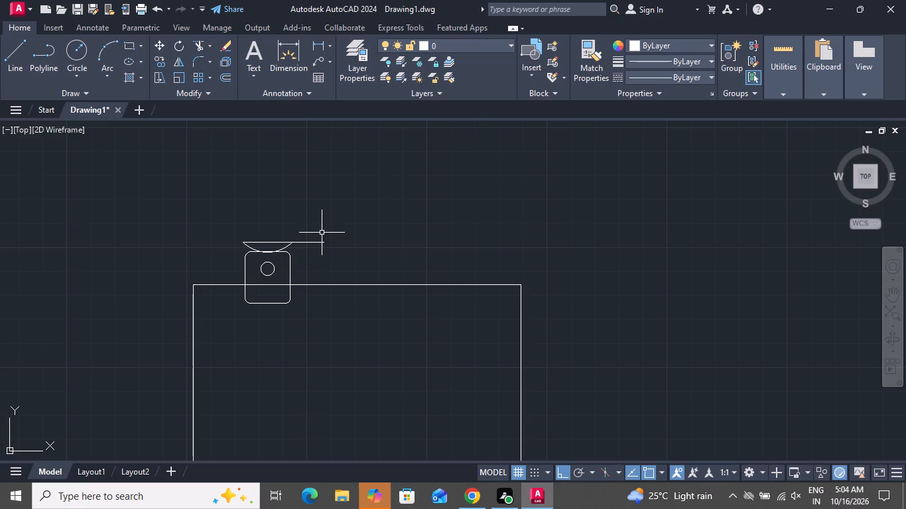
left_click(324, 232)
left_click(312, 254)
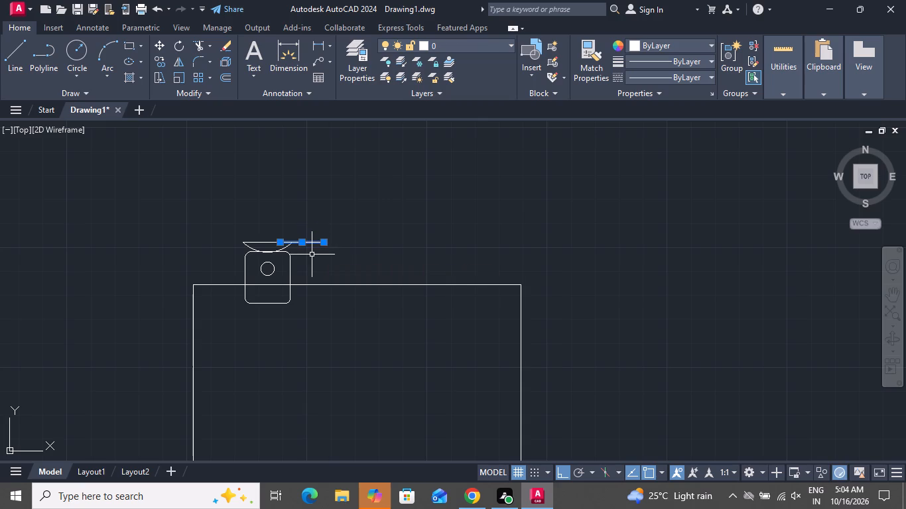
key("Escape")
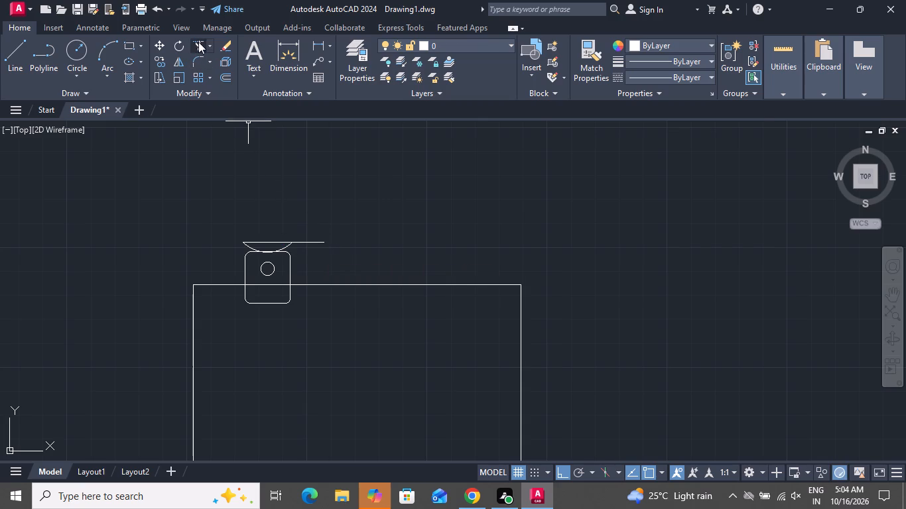
Trim the horizontal line's overhang east of the backrest arc.
left_click(199, 42)
left_click(304, 233)
left_click(313, 265)
right_click(318, 254)
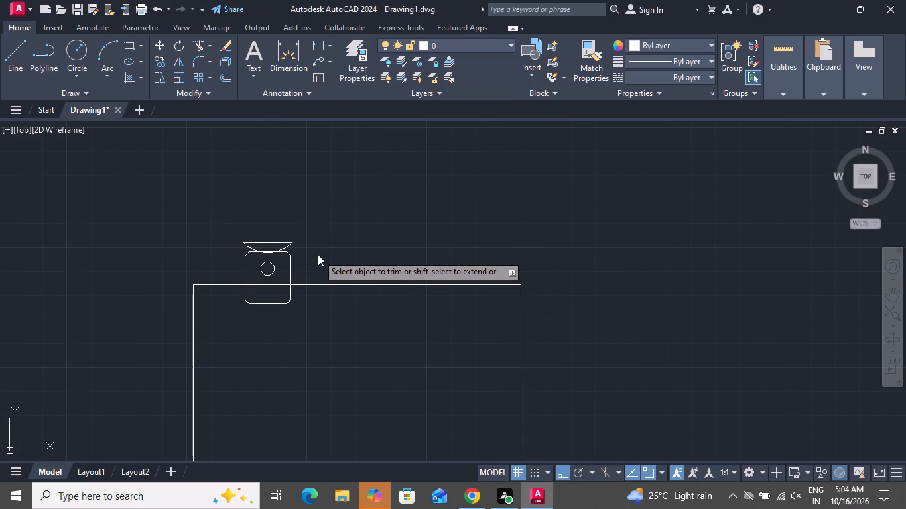
left_click(343, 272)
Hatch the closed backrest area north of the chair rectangle with the ANSI38 pattern.
scroll(296, 247, "up", 2)
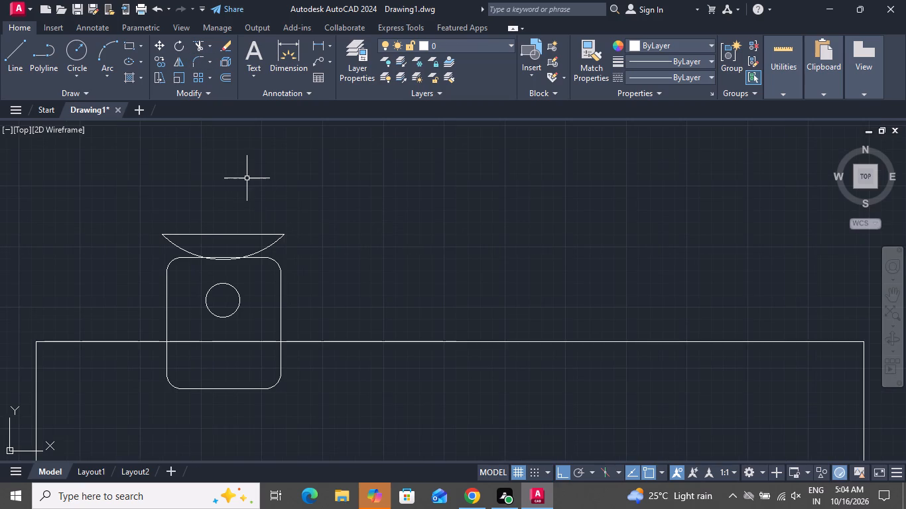
scroll(225, 260, "up", 2)
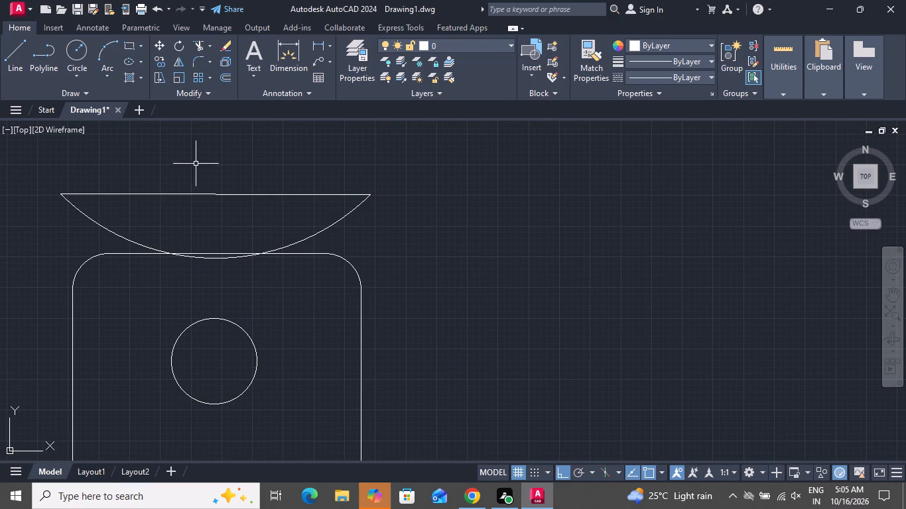
left_click(131, 76)
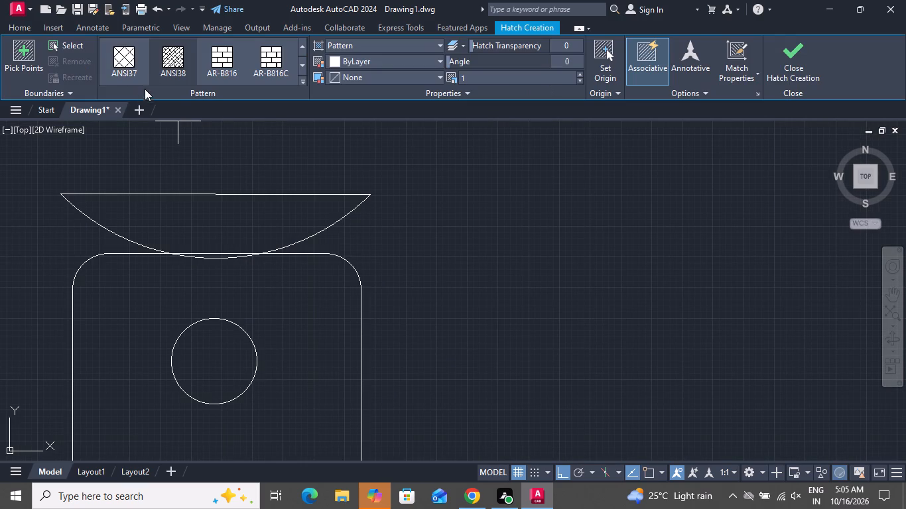
left_click(174, 61)
left_click(214, 237)
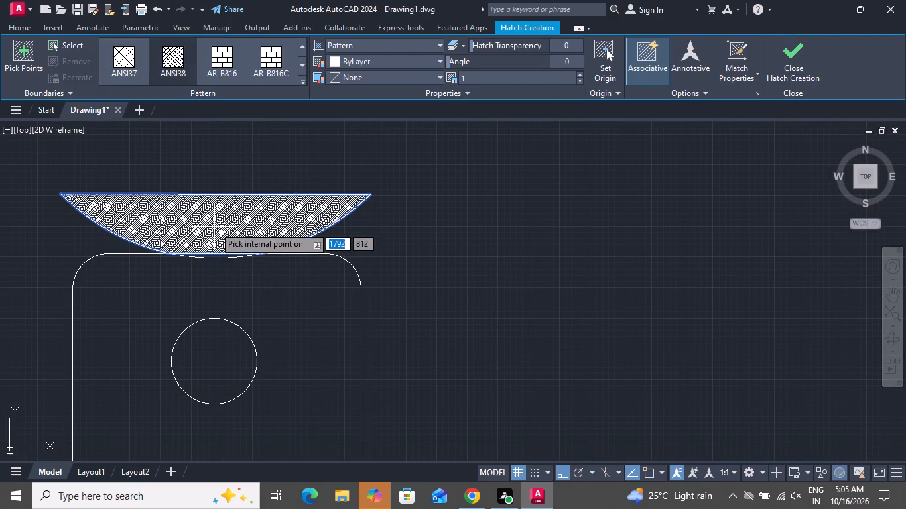
key("Escape")
scroll(377, 229, "down", 2)
scroll(409, 235, "up", 1)
scroll(409, 235, "down", 1)
scroll(409, 235, "up", 1)
scroll(409, 235, "down", 1)
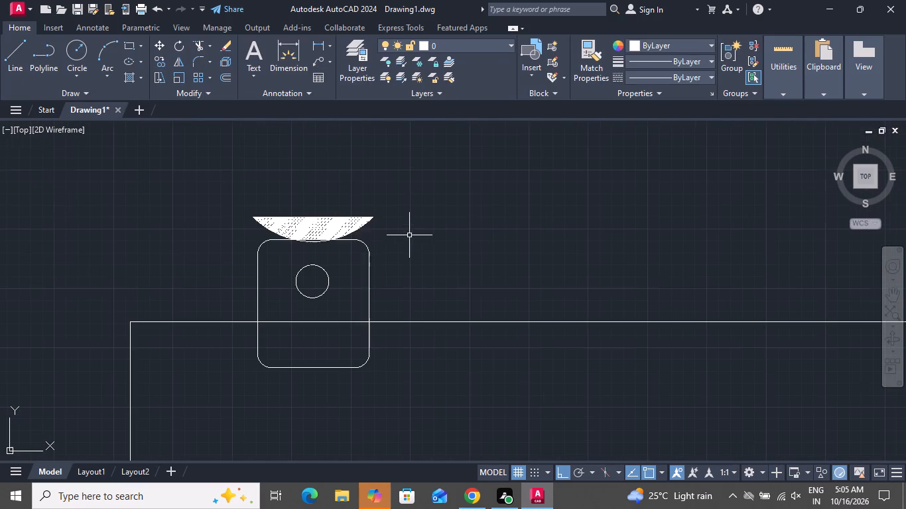
scroll(436, 265, "up", 1)
scroll(436, 265, "down", 1)
key("Escape")
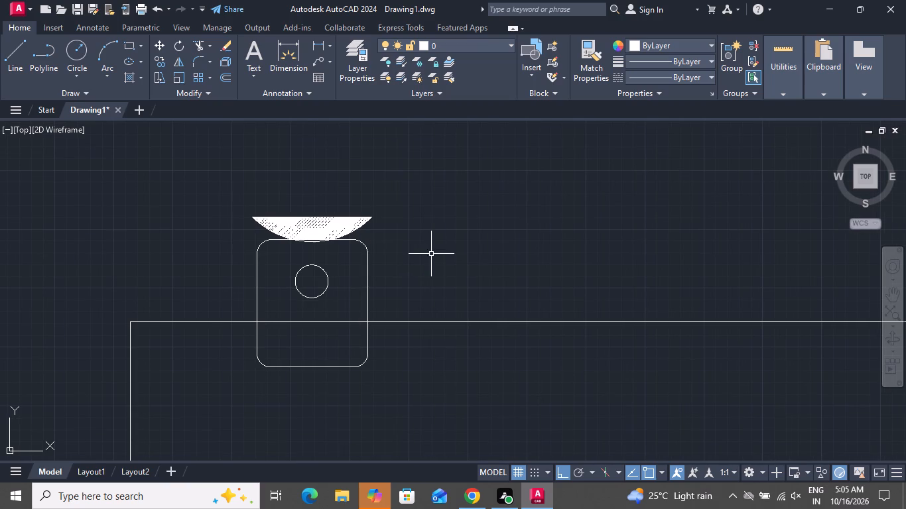
Copy the hatched-back chair east along the table's north edge to two spots, the middle copy about 42 units from the original.
scroll(430, 254, "down", 4)
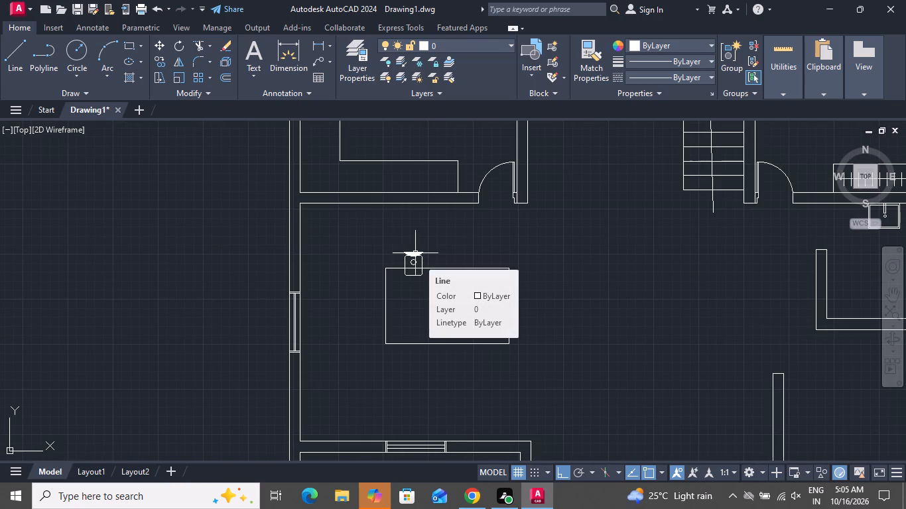
scroll(338, 260, "down", 1)
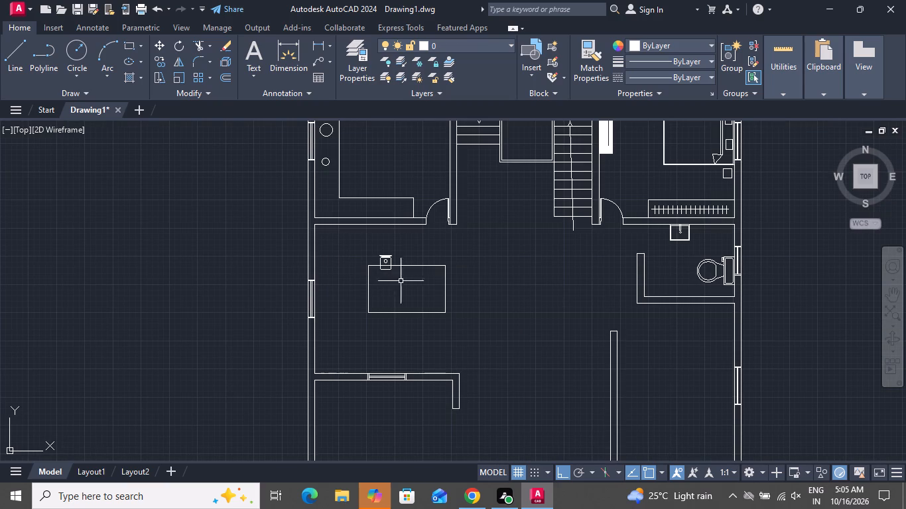
scroll(407, 256, "down", 1)
scroll(403, 256, "up", 5)
scroll(378, 255, "down", 1)
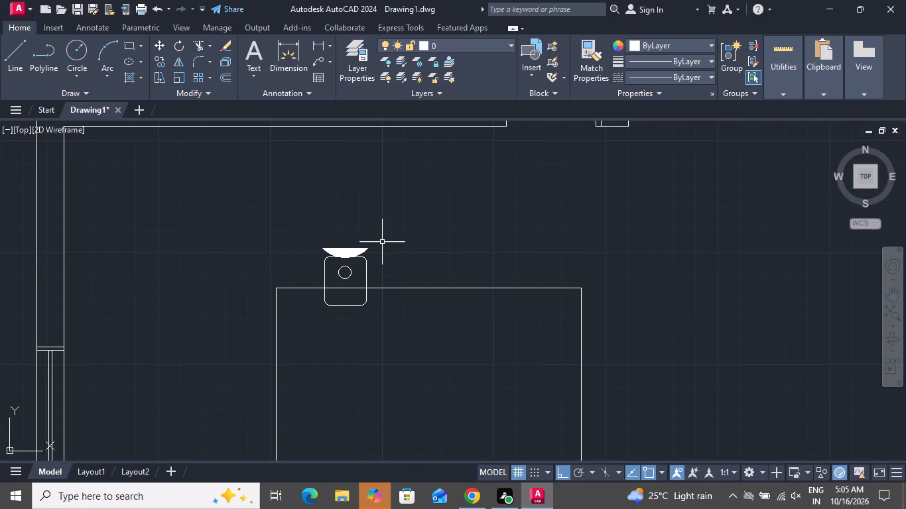
left_click(382, 235)
left_click(317, 276)
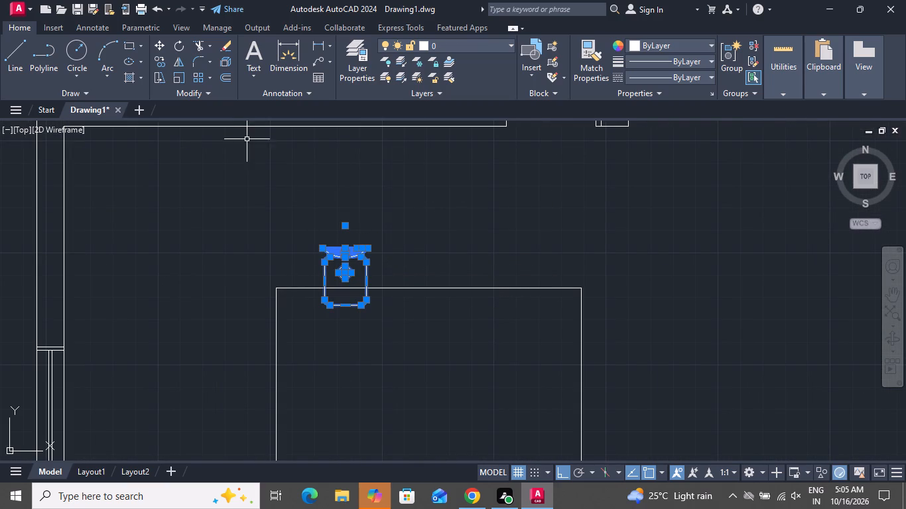
left_click(155, 62)
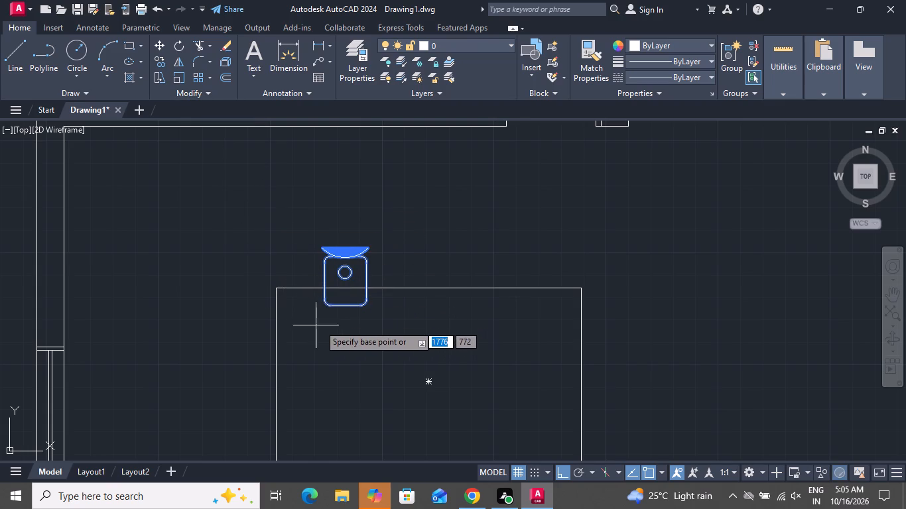
left_click(323, 306)
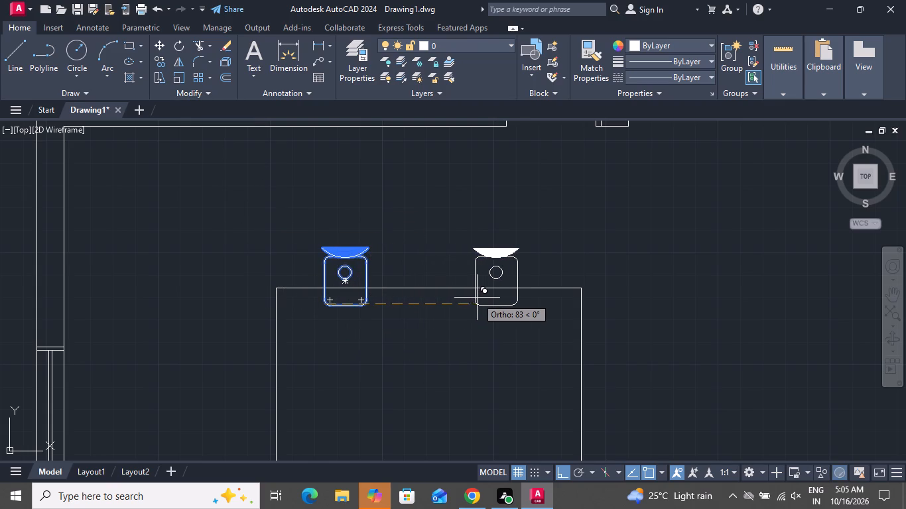
left_click(484, 298)
scroll(339, 368, "up", 1)
scroll(339, 368, "down", 2)
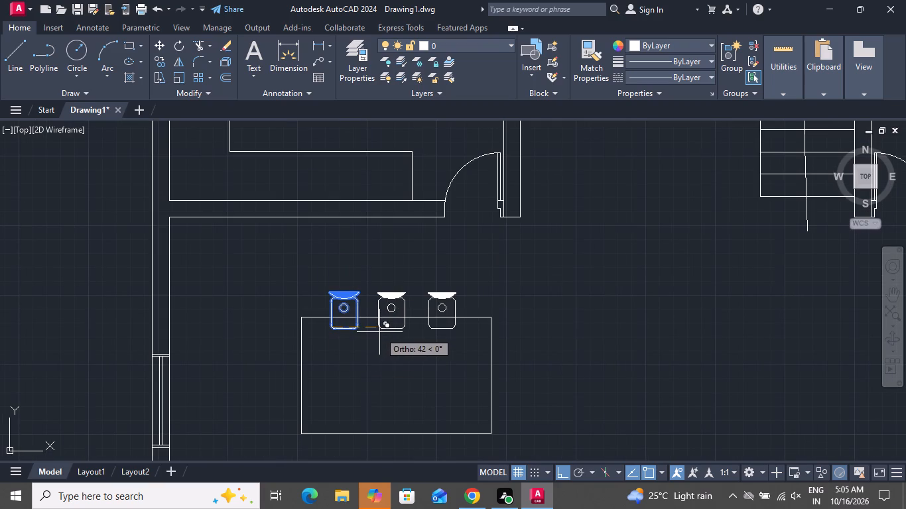
left_click(379, 332)
Place another copy of the chair about 150 units straight south of the original, beyond the table's south edge.
scroll(359, 376, "down", 3)
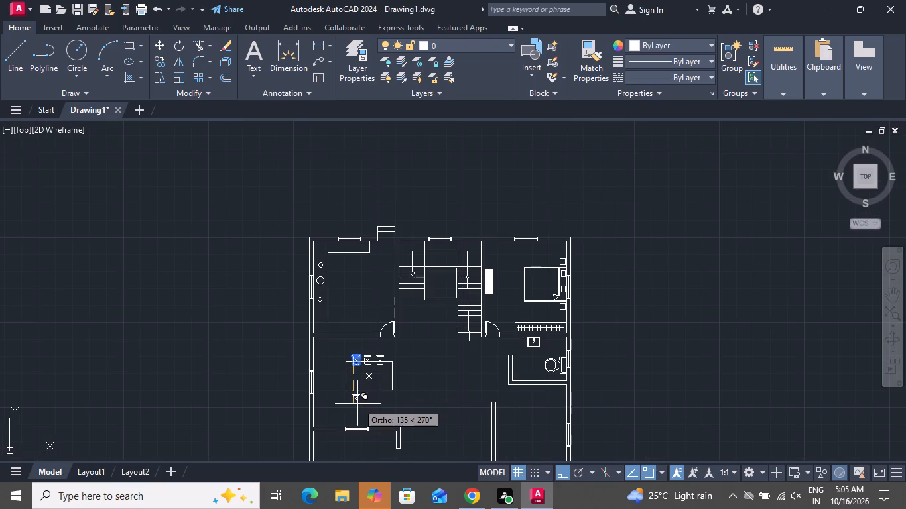
scroll(356, 406, "up", 3)
left_click(355, 406)
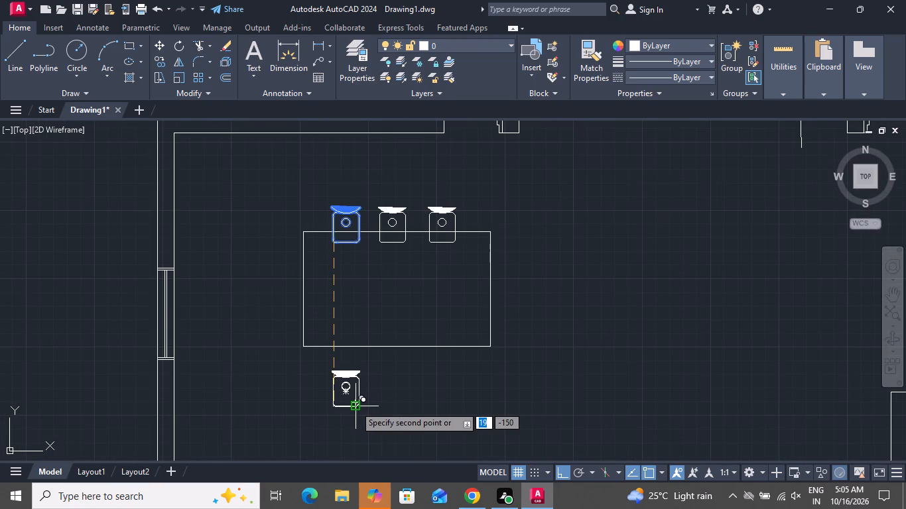
right_click(355, 406)
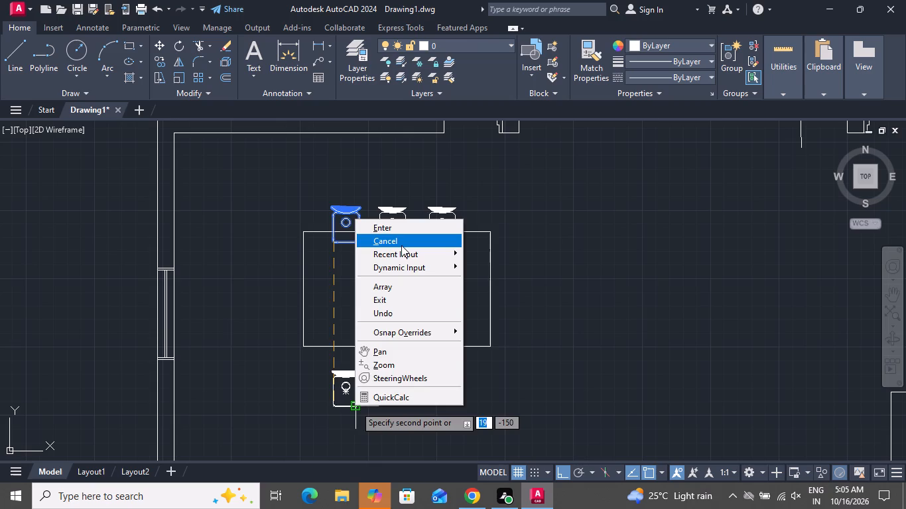
left_click(401, 245)
Rotate the chair copy south of the table by 180° so its backrest faces south.
left_click(370, 354)
left_click(321, 424)
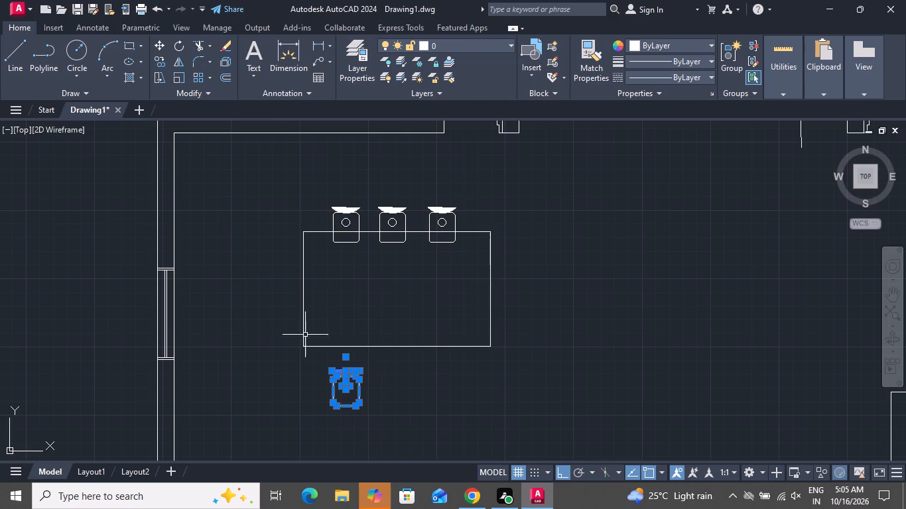
left_click(176, 42)
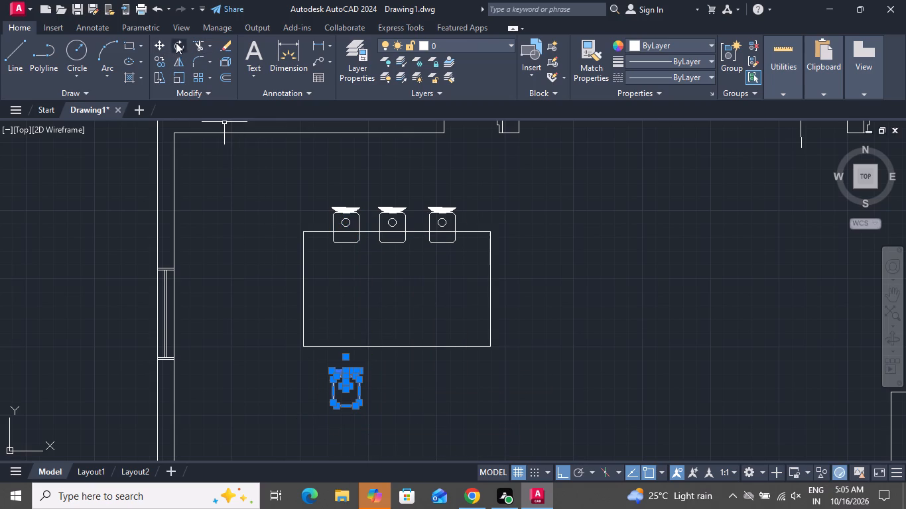
left_click(360, 405)
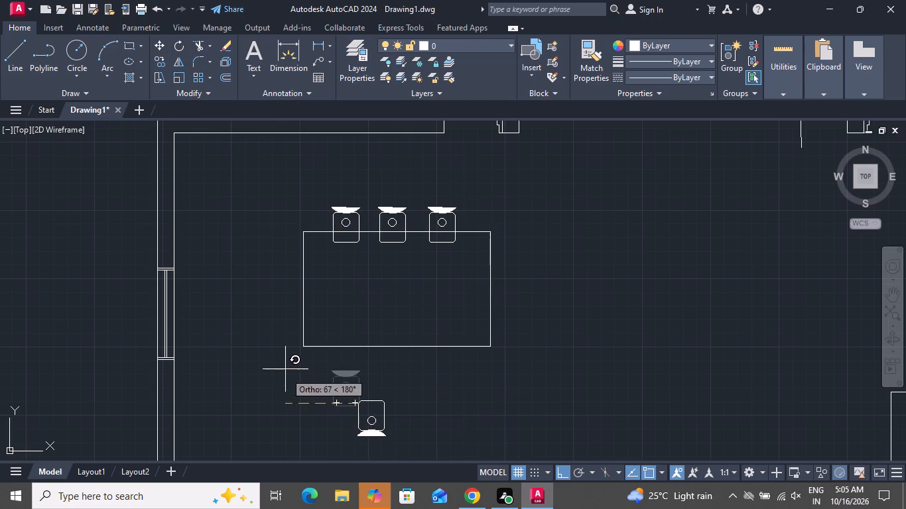
left_click(285, 365)
With Ortho off, move the rotated chair onto the table's south edge, opposite the westernmost north chair.
left_click(411, 393)
left_click(344, 445)
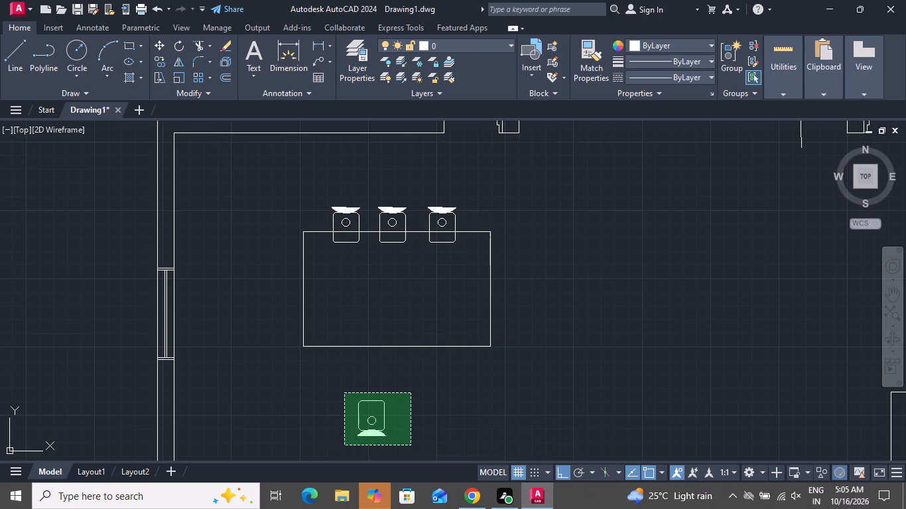
left_click(159, 45)
left_click(373, 408)
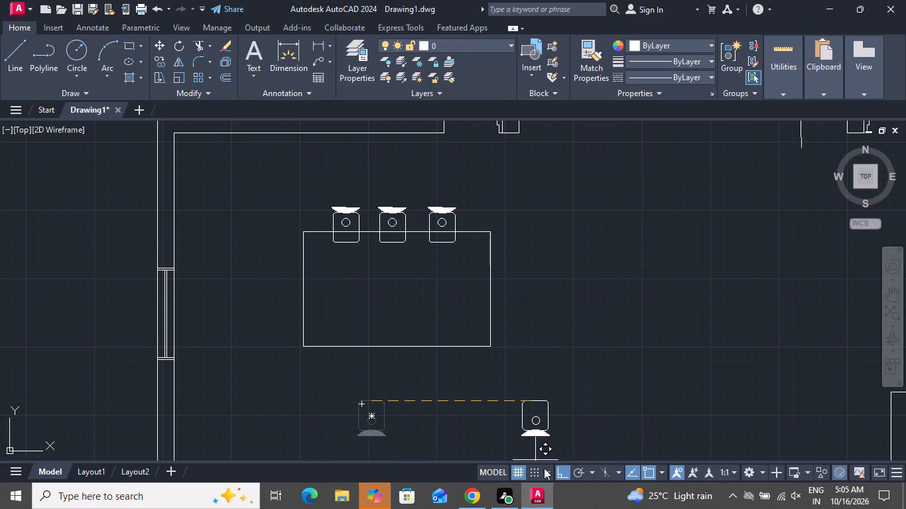
left_click(566, 469)
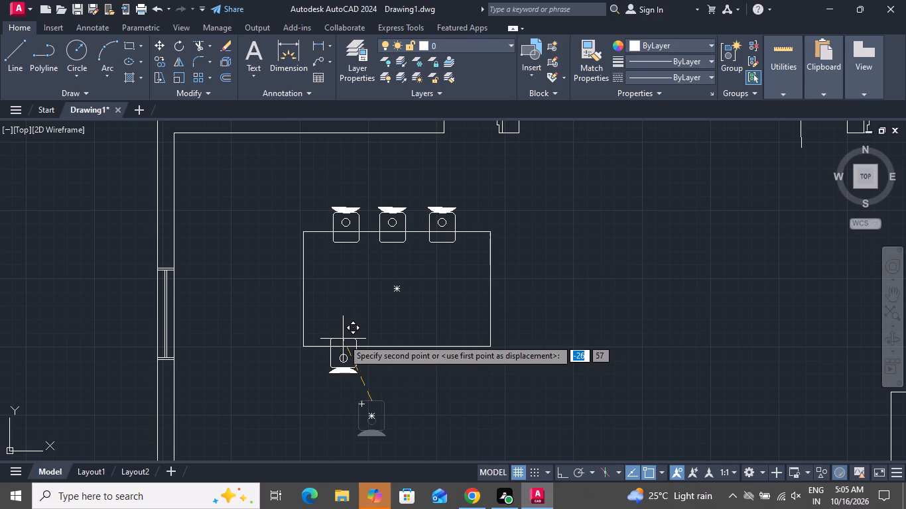
left_click(344, 339)
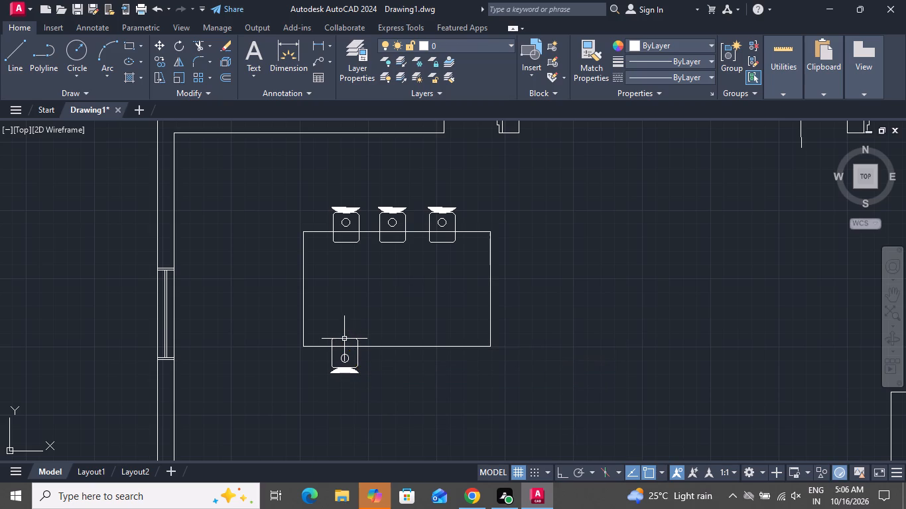
Copy the south chair to two spots farther east along the table's south edge and one spot clear of the table's east side.
left_click(377, 361)
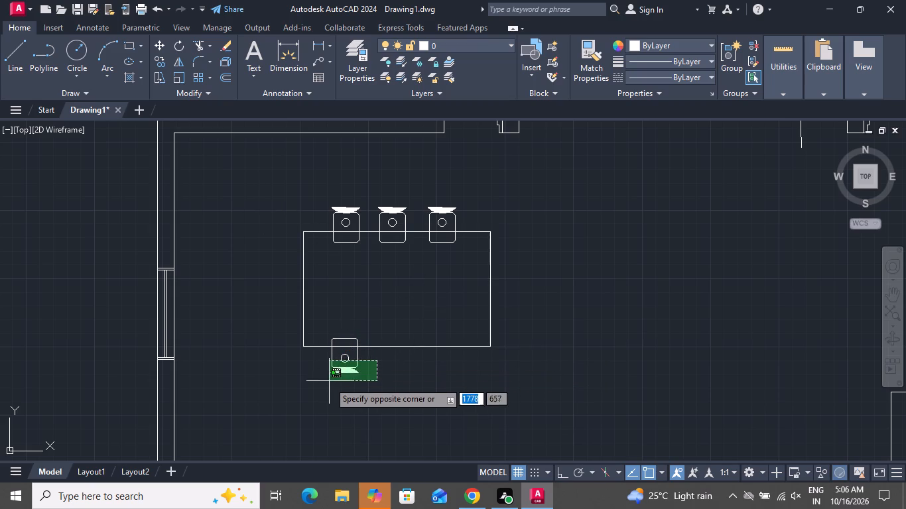
left_click(322, 382)
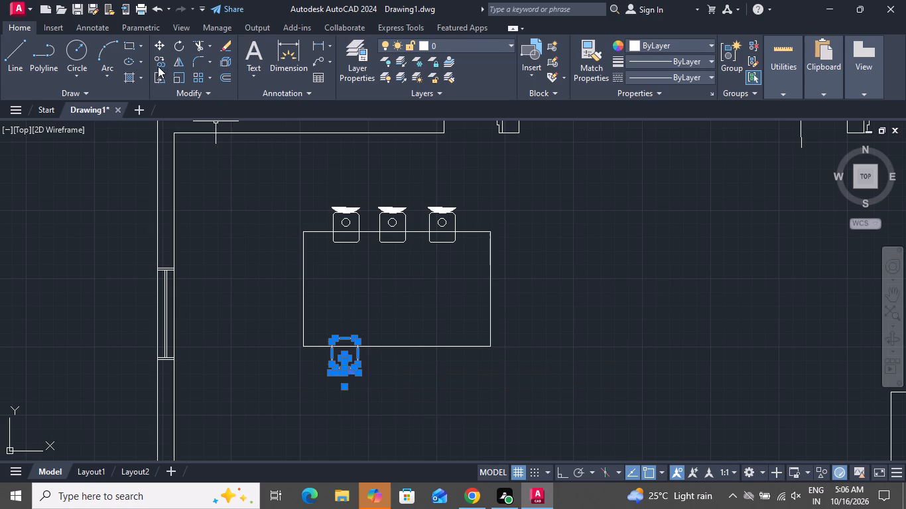
left_click(159, 62)
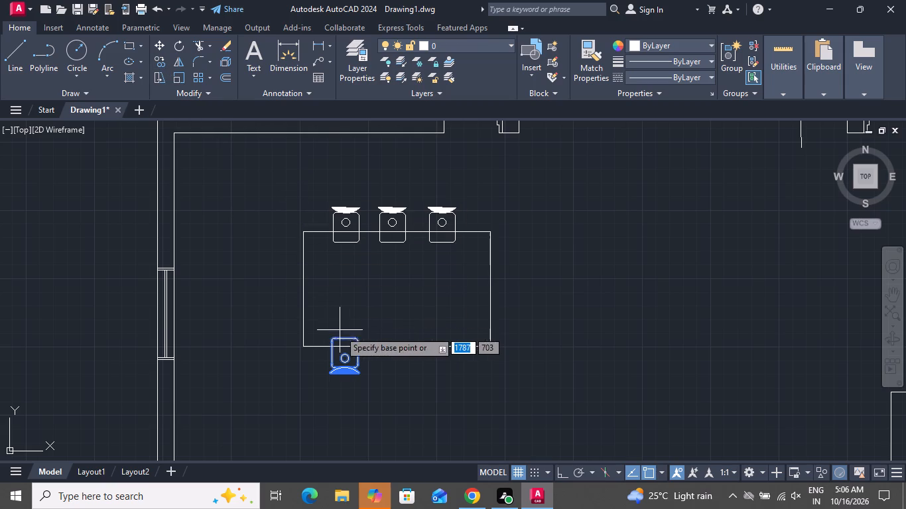
left_click(332, 341)
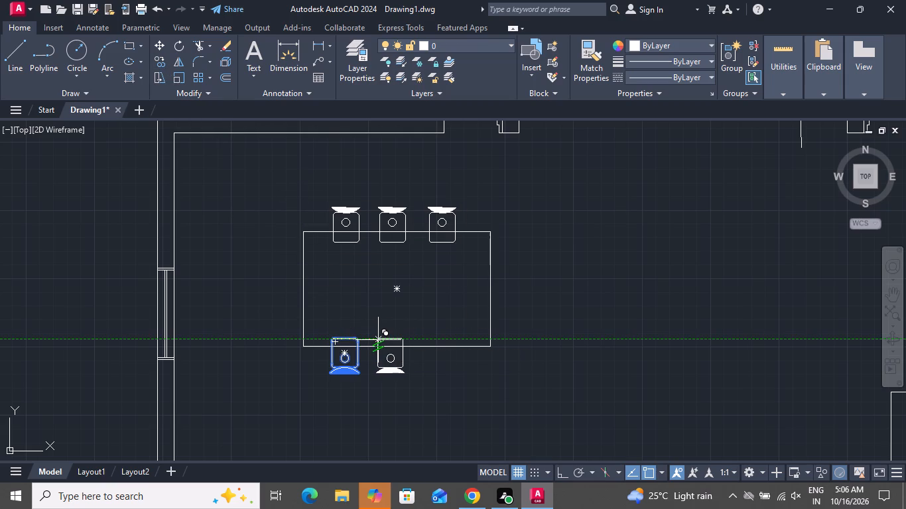
left_click(382, 340)
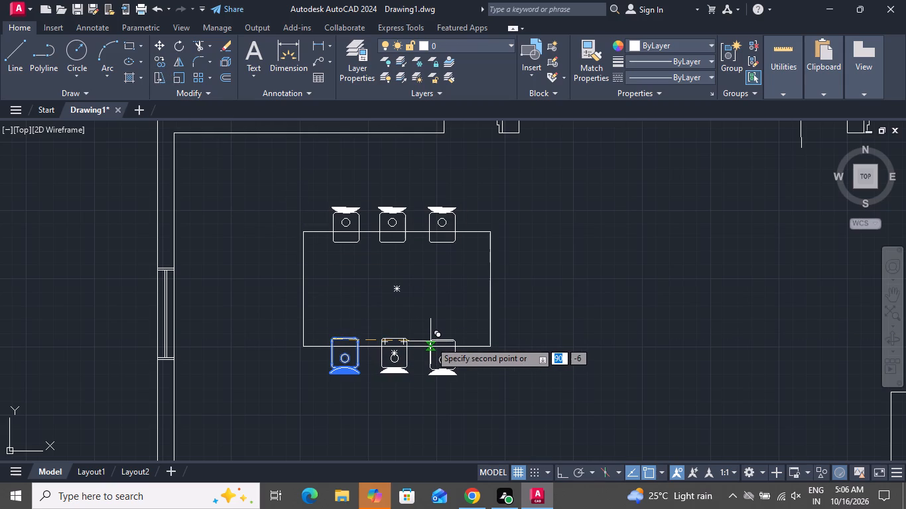
left_click(430, 341)
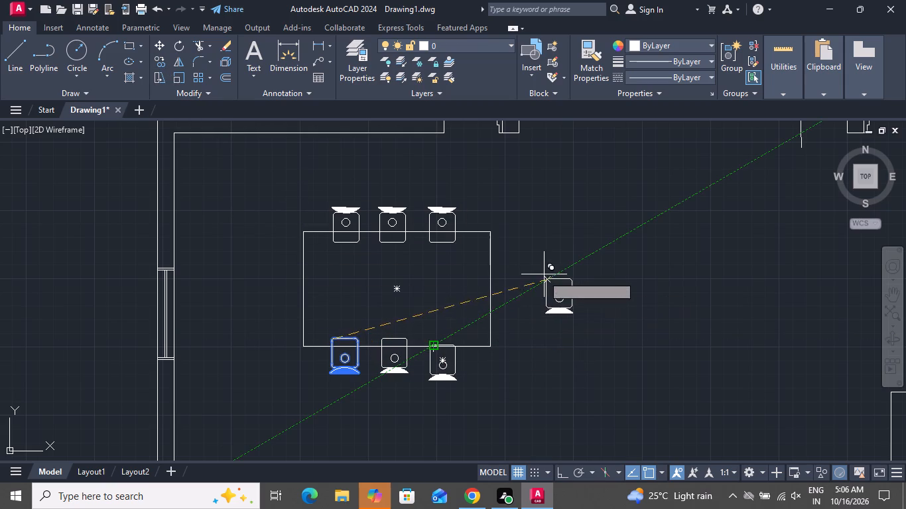
left_click(547, 268)
right_click(547, 268)
left_click(576, 290)
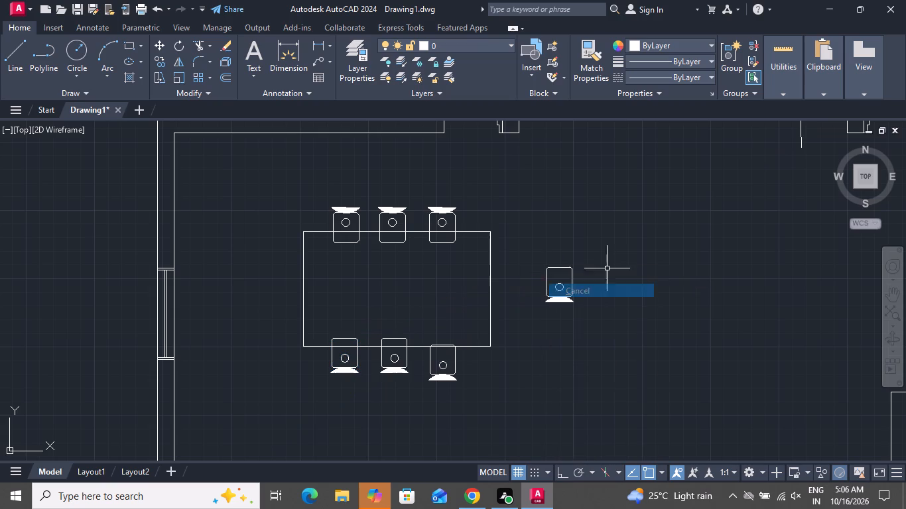
Move the easternmost south chair and the loose east chair about 6 units north, aligning the south chair with its row.
left_click(605, 251)
left_click(529, 320)
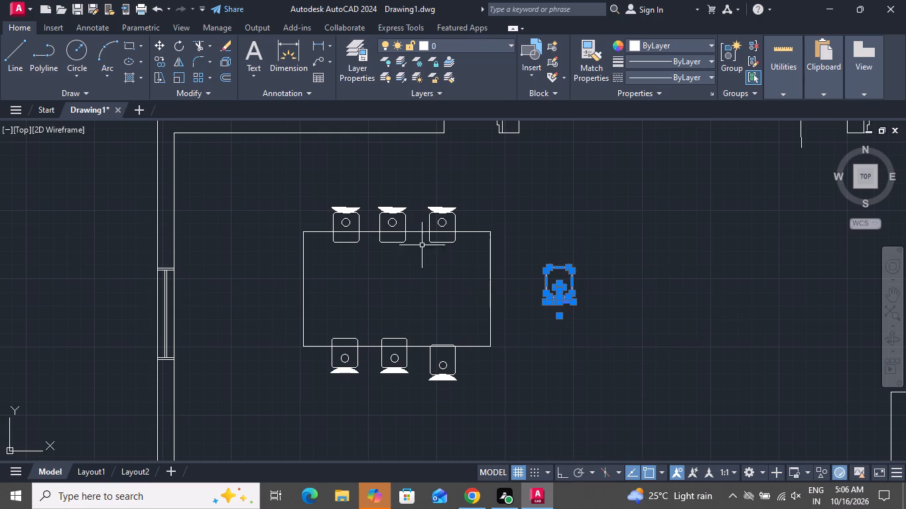
left_click(466, 358)
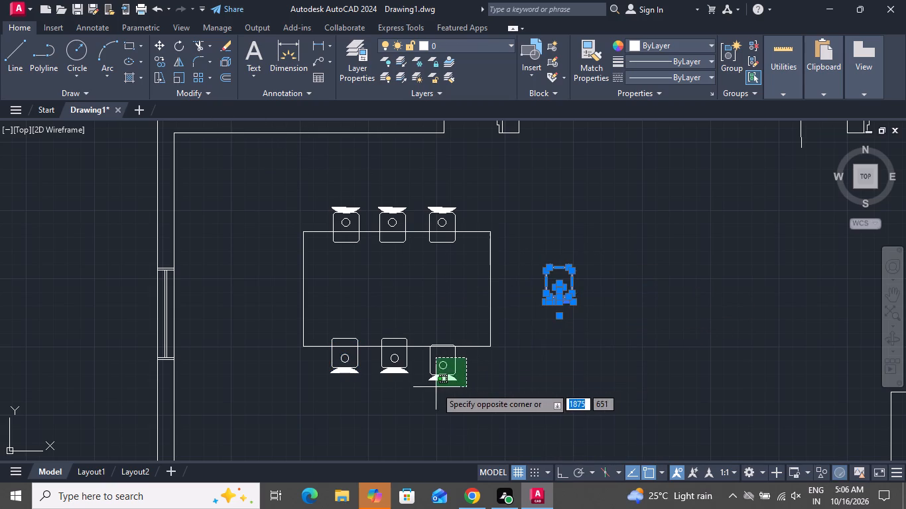
left_click(433, 390)
scroll(446, 376, "up", 2)
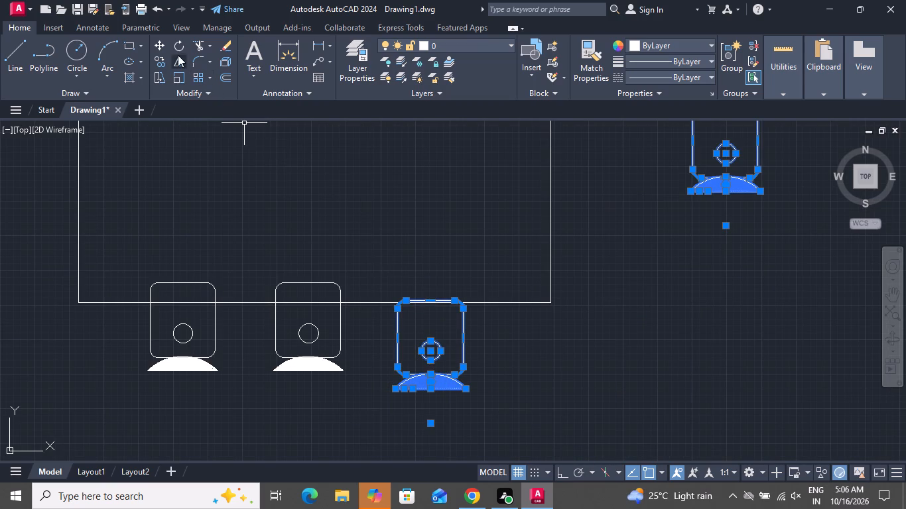
left_click(161, 46)
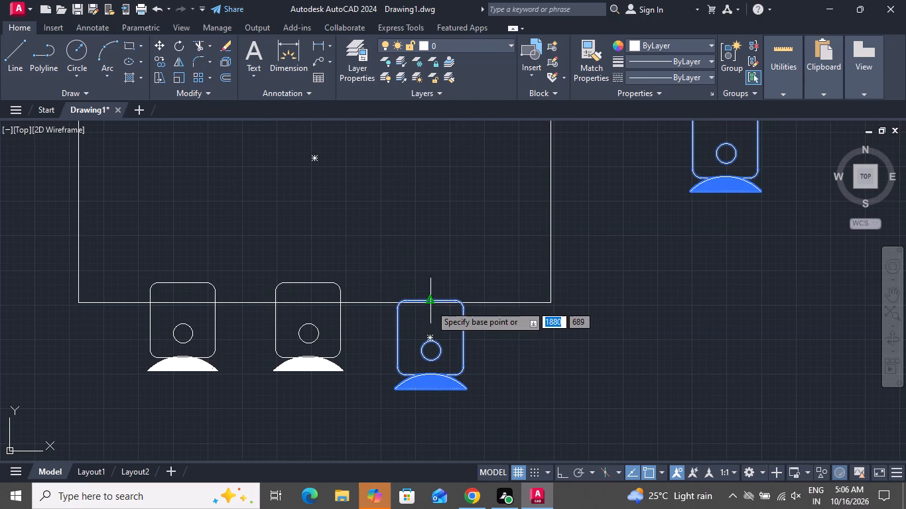
left_click(430, 305)
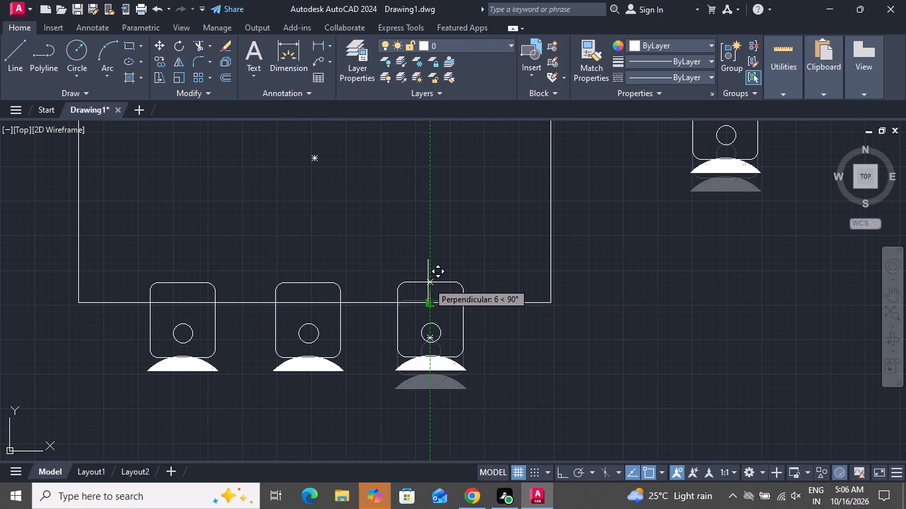
left_click(428, 282)
scroll(447, 372, "down", 2)
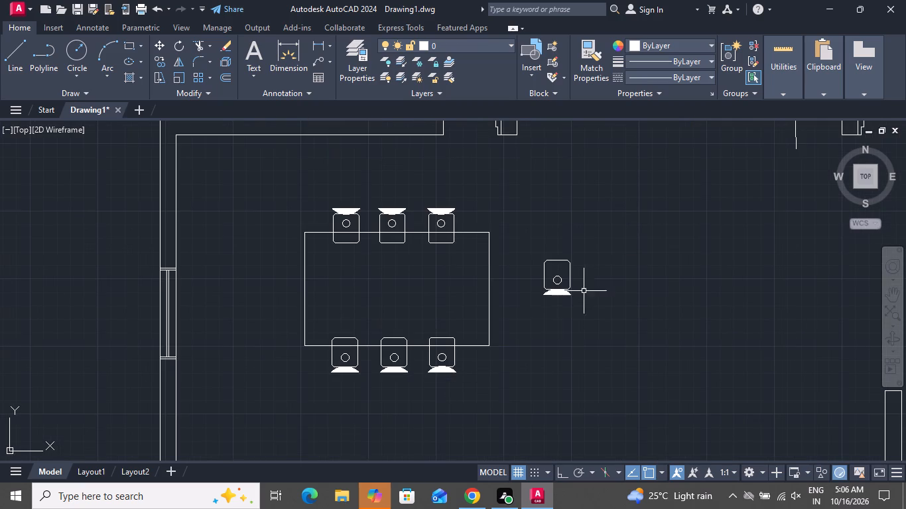
With Ortho on, rotate the loose chair east of the table by 90° so its backrest faces east.
left_click_drag(578, 243, 578, 249)
left_click(503, 315)
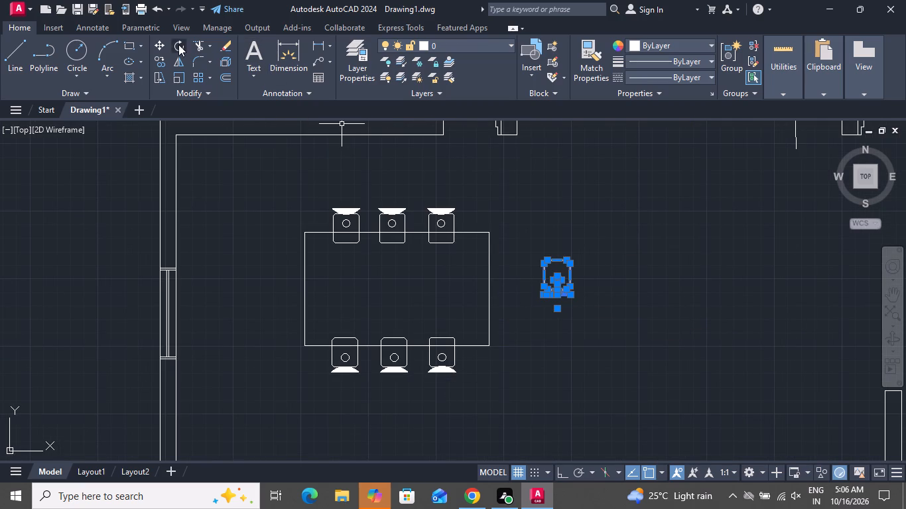
left_click(178, 44)
left_click(565, 472)
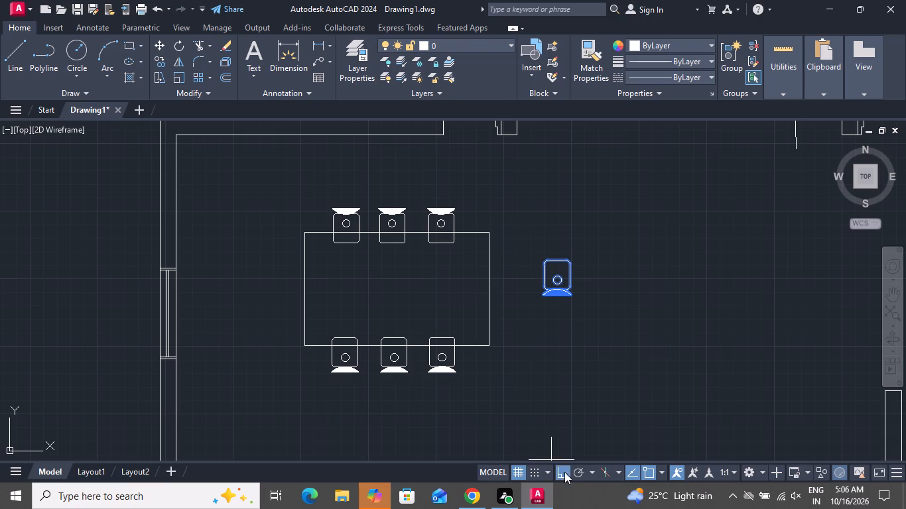
left_click(568, 292)
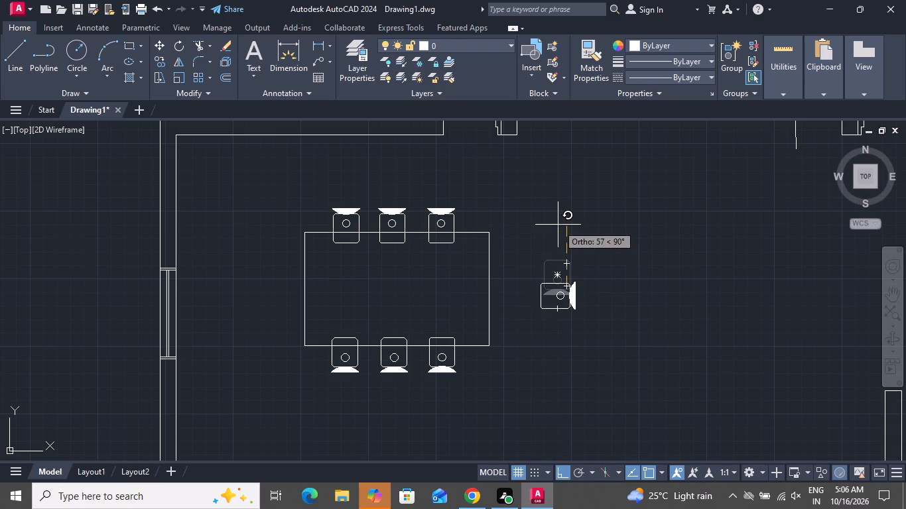
left_click(558, 225)
With Ortho off, move the loose east chair about 55 units west and 16 north, onto the table's east edge.
left_click_drag(594, 247, 595, 267)
left_click(533, 336)
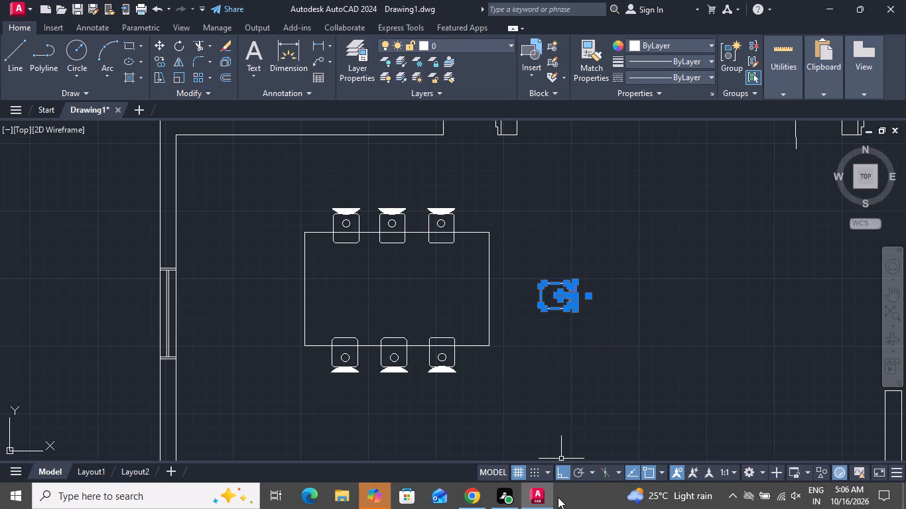
left_click(564, 475)
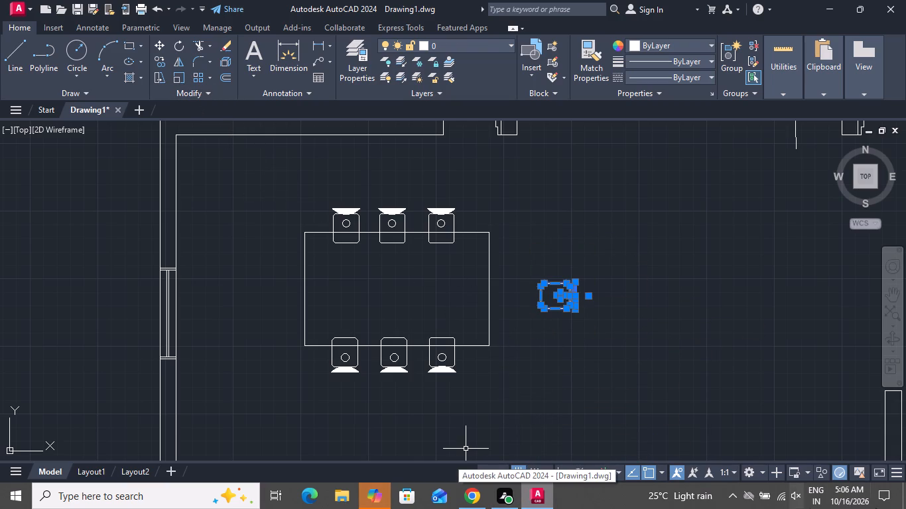
left_click(166, 42)
scroll(571, 319, "up", 2)
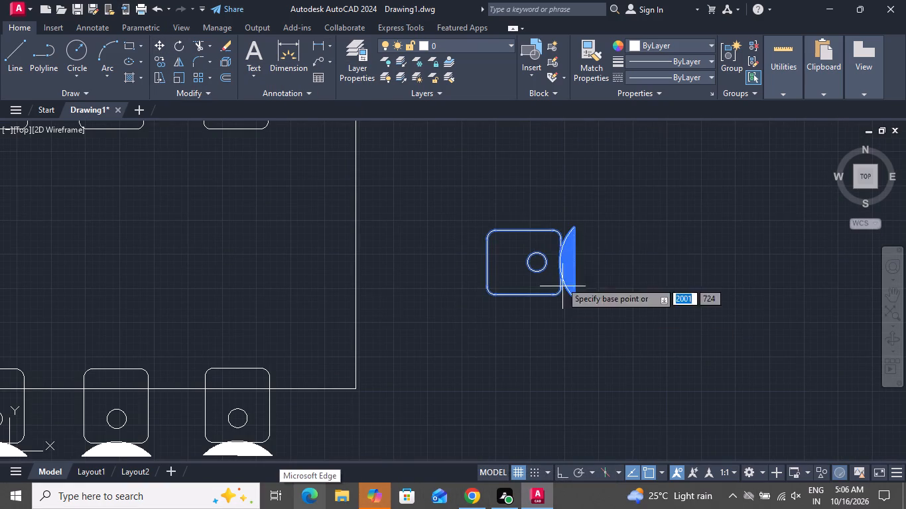
left_click(491, 231)
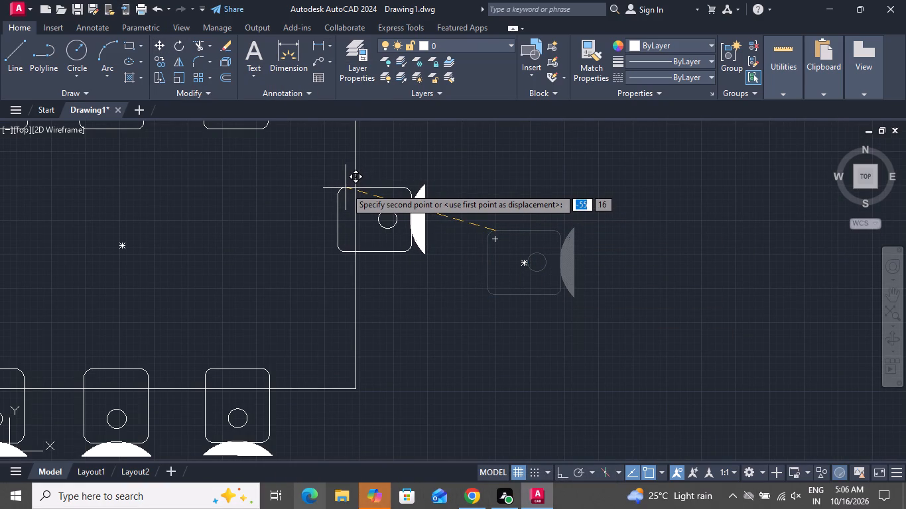
left_click(345, 188)
Copy the east chair about 237 units west and 11 north, clear of the table's west side.
left_click(461, 169)
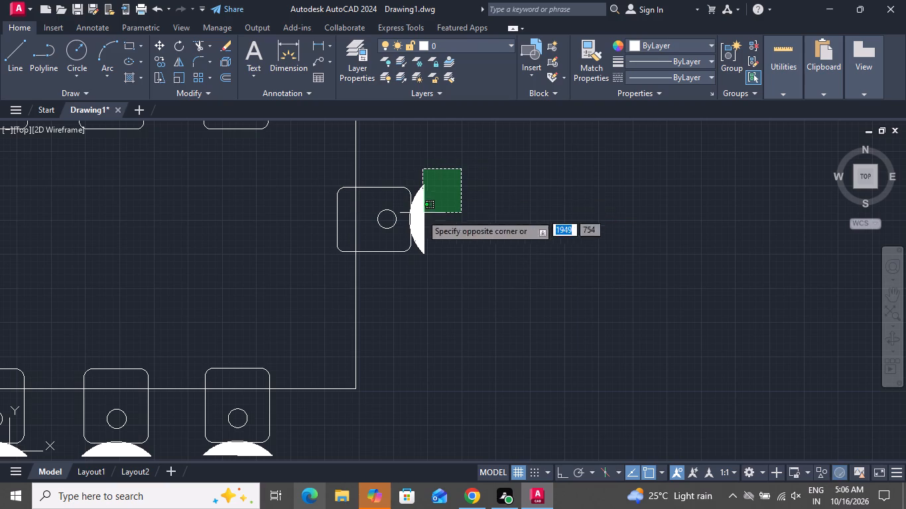
left_click(380, 284)
scroll(484, 302, "down", 2)
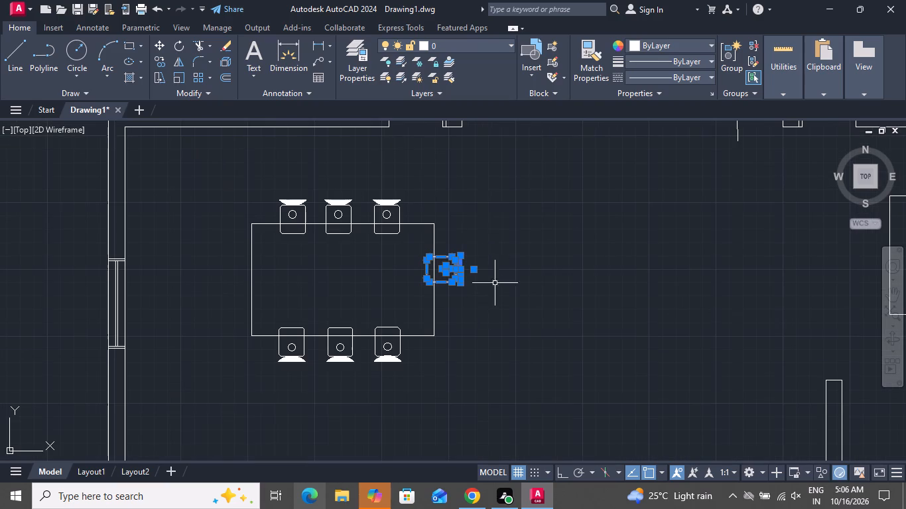
left_click(164, 61)
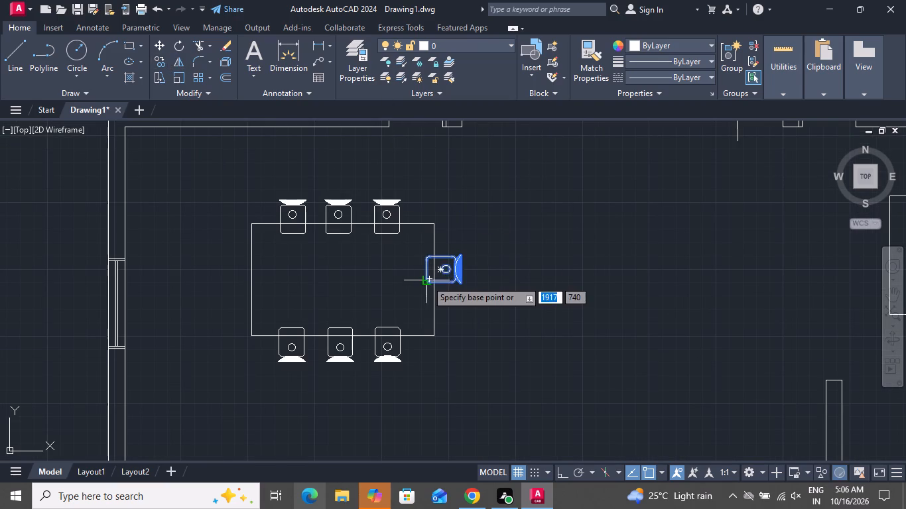
left_click(421, 286)
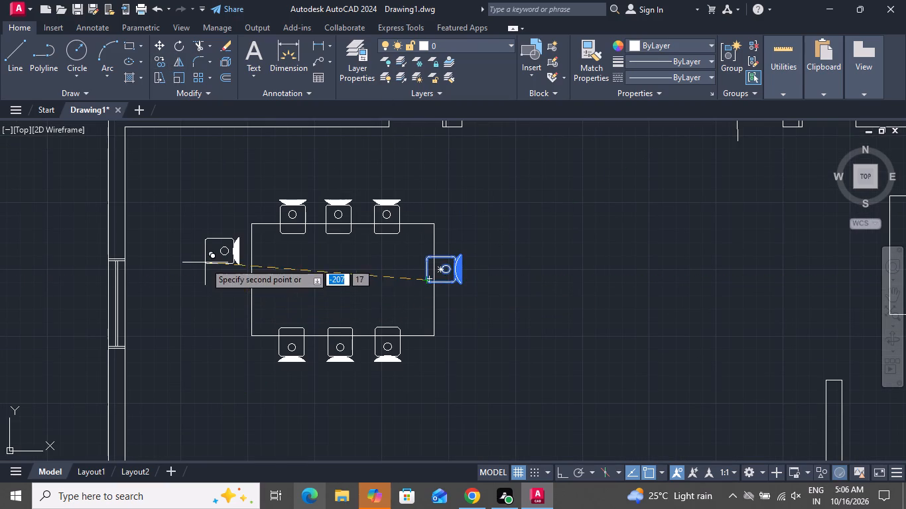
left_click(172, 268)
right_click(172, 268)
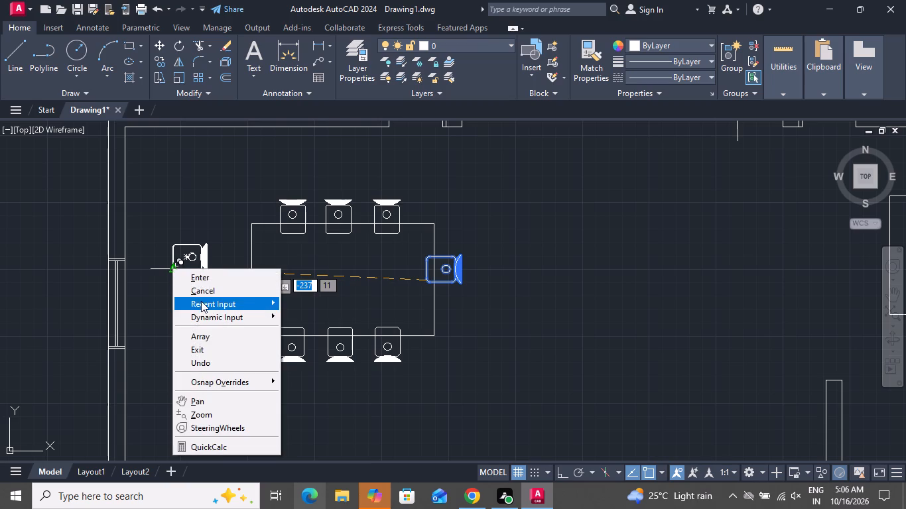
left_click(201, 293)
With Ortho on, rotate the loose chair west of the table by 180° so its backrest faces west.
left_click_drag(233, 221, 223, 231)
left_click(161, 292)
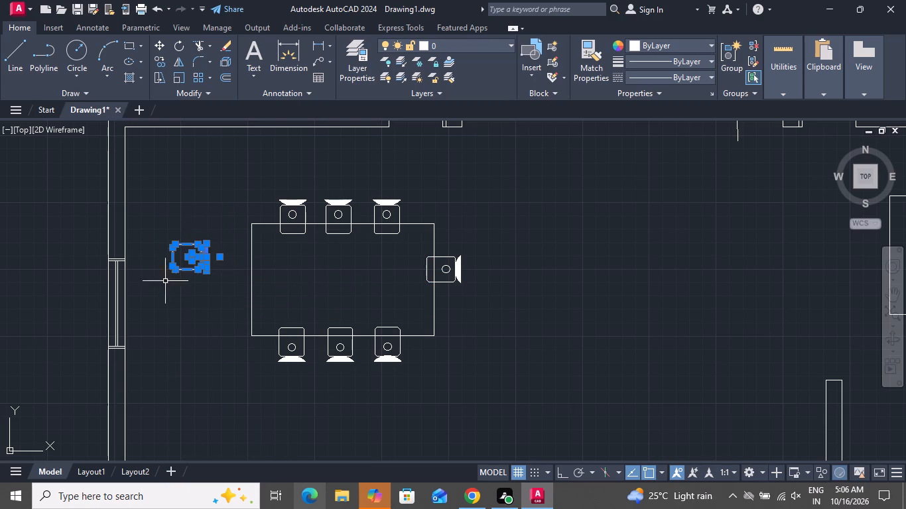
left_click(174, 44)
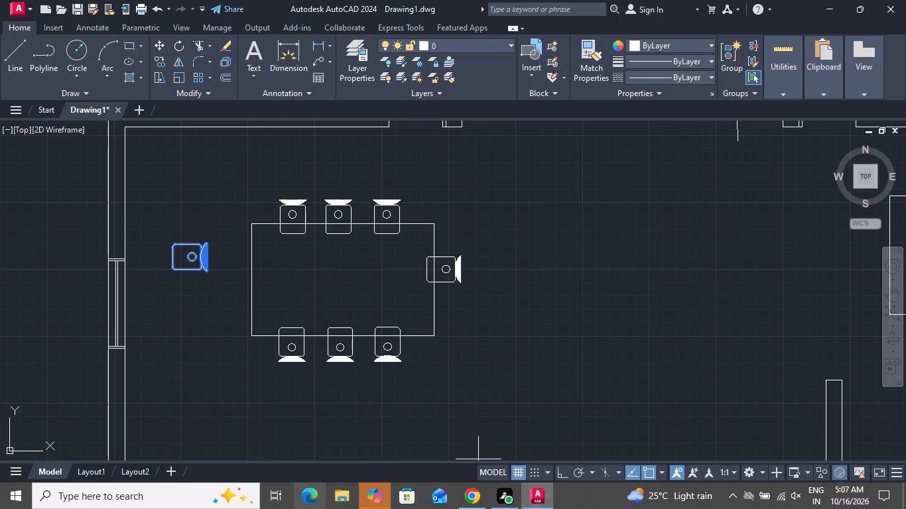
left_click(564, 475)
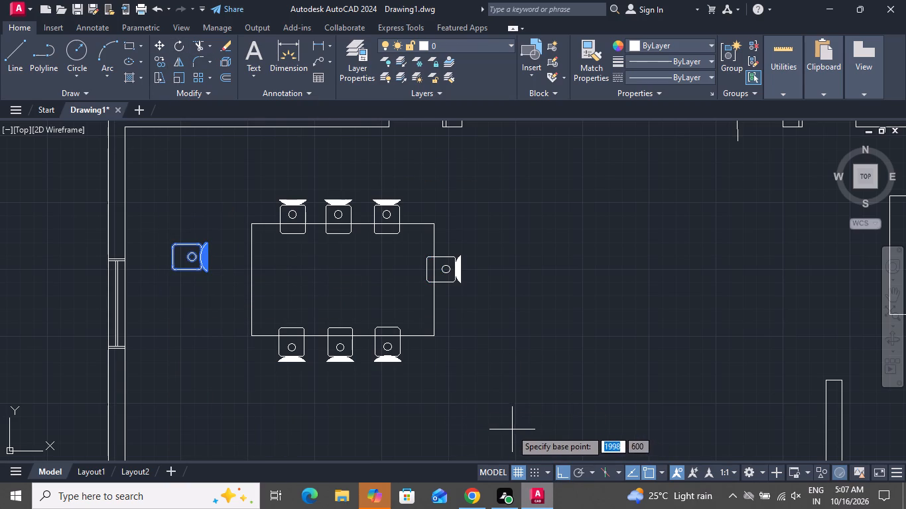
left_click(172, 245)
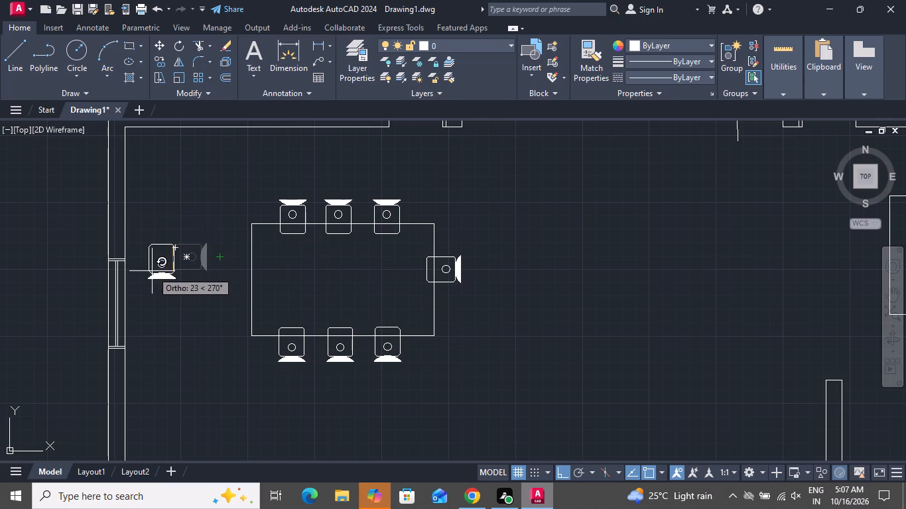
left_click(145, 256)
With Ortho off, move the loose west chair about 80 units east and 43 south, onto the table's west edge.
left_click(198, 209)
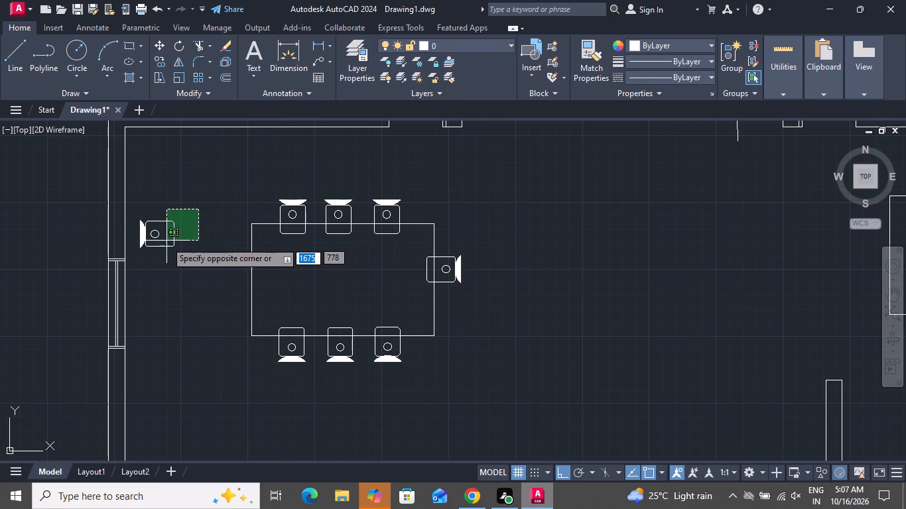
left_click(141, 253)
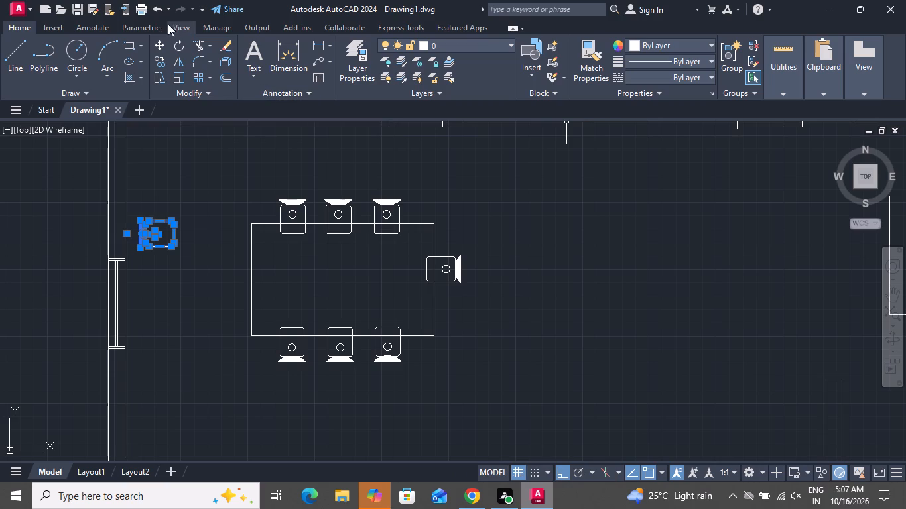
left_click(159, 44)
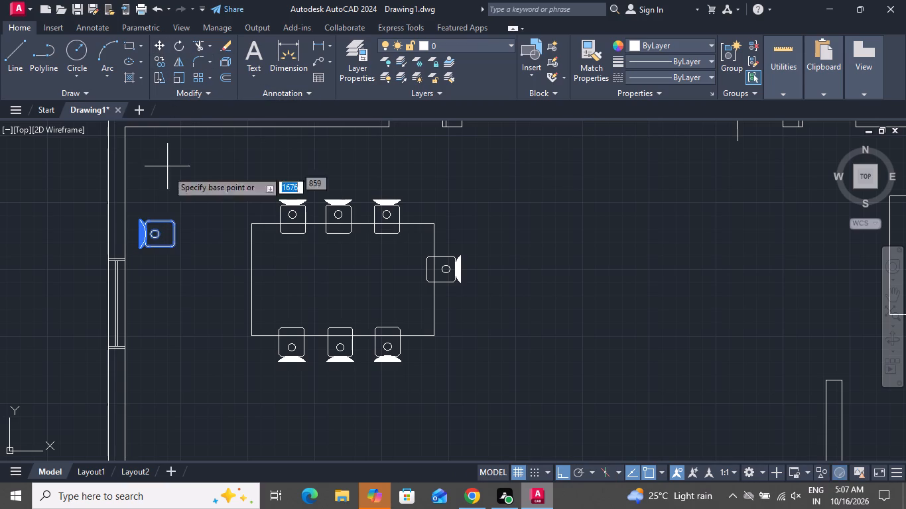
scroll(168, 247, "up", 3)
left_click(186, 193)
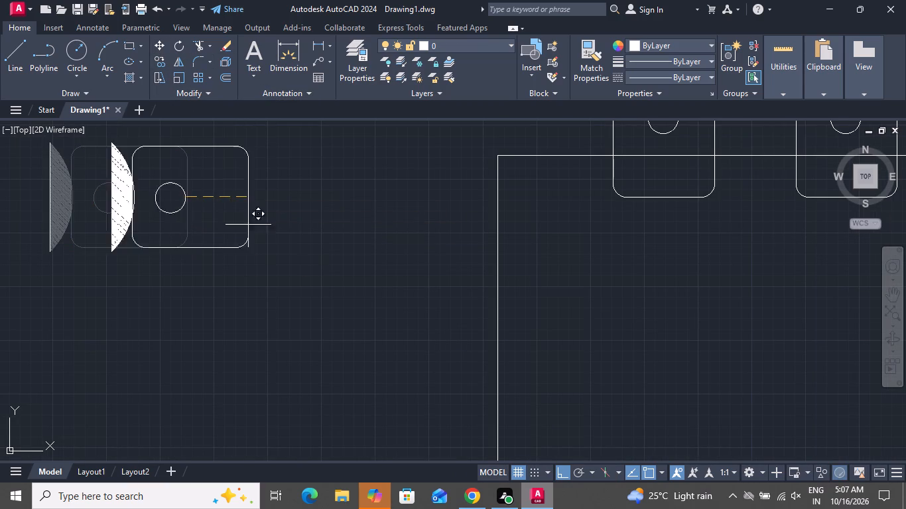
left_click(558, 474)
scroll(527, 370, "up", 1)
scroll(527, 370, "down", 1)
scroll(527, 370, "up", 1)
scroll(513, 362, "down", 3)
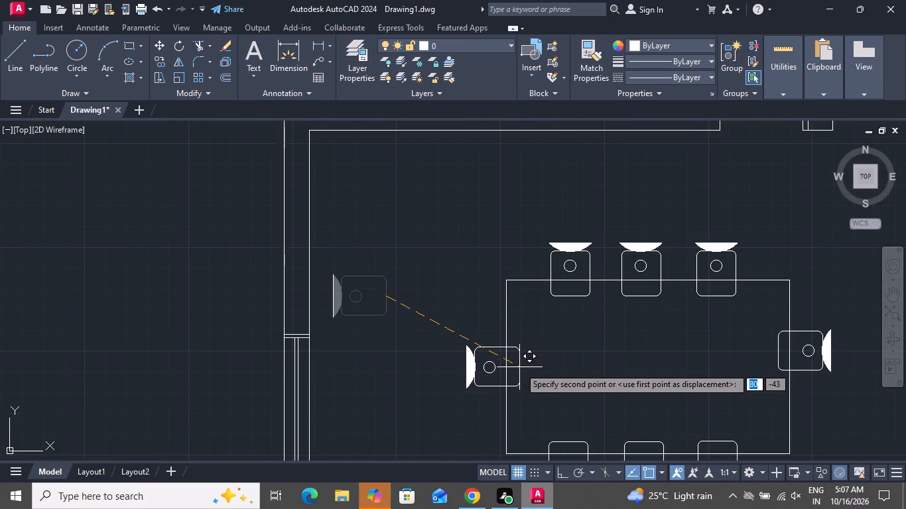
left_click(519, 367)
Offset the dining table's rectangular outline 4 units inward.
scroll(472, 354, "down", 1)
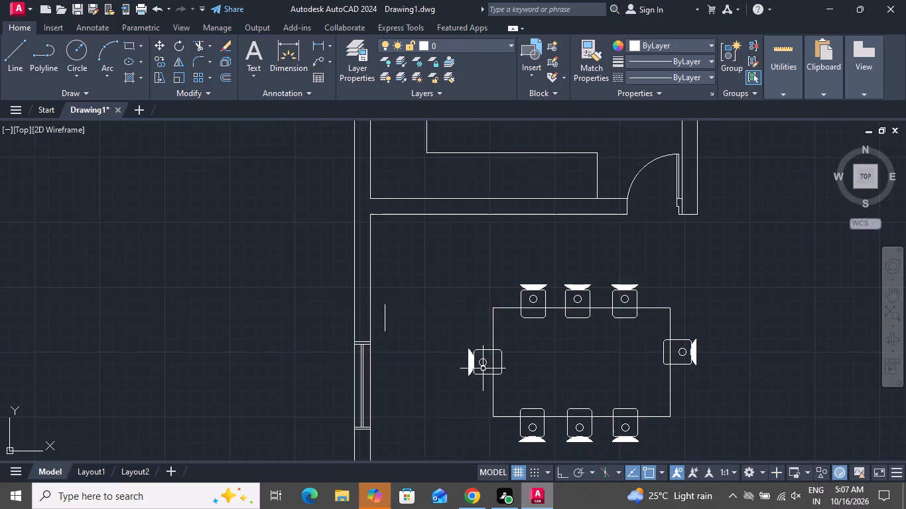
scroll(484, 374, "down", 1)
scroll(565, 389, "down", 1)
scroll(559, 373, "up", 2)
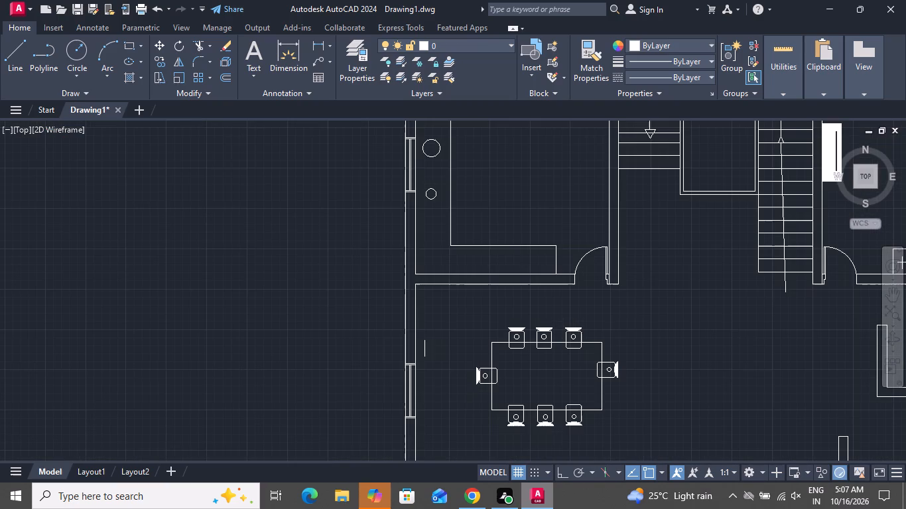
type("O")
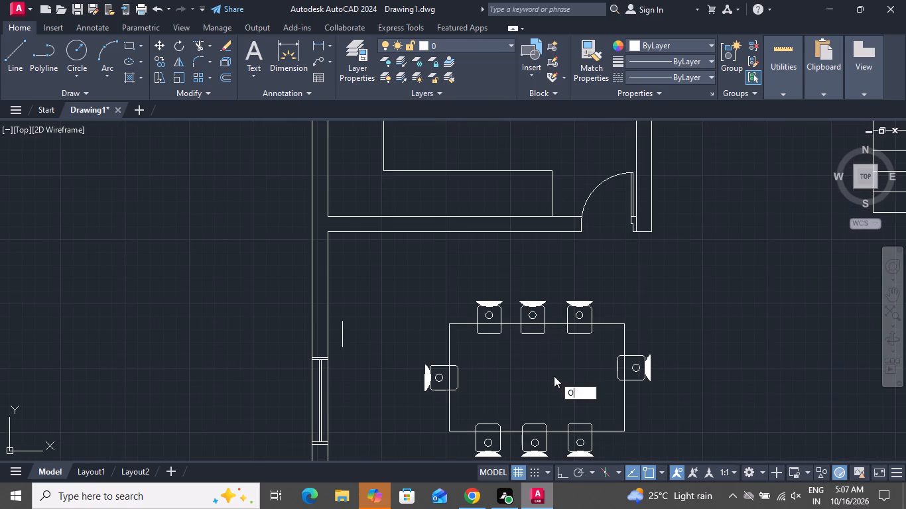
key("space")
type("4")
key("space")
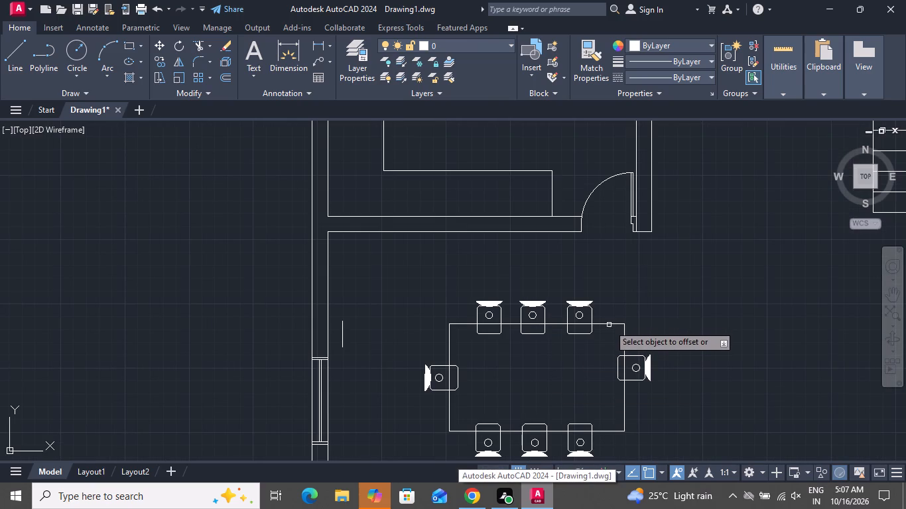
left_click(609, 325)
left_click(604, 345)
right_click(586, 373)
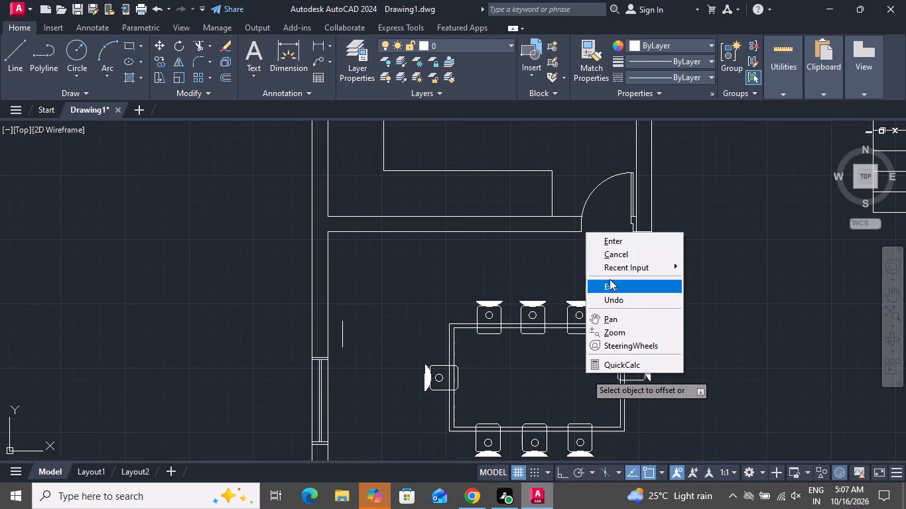
left_click(610, 253)
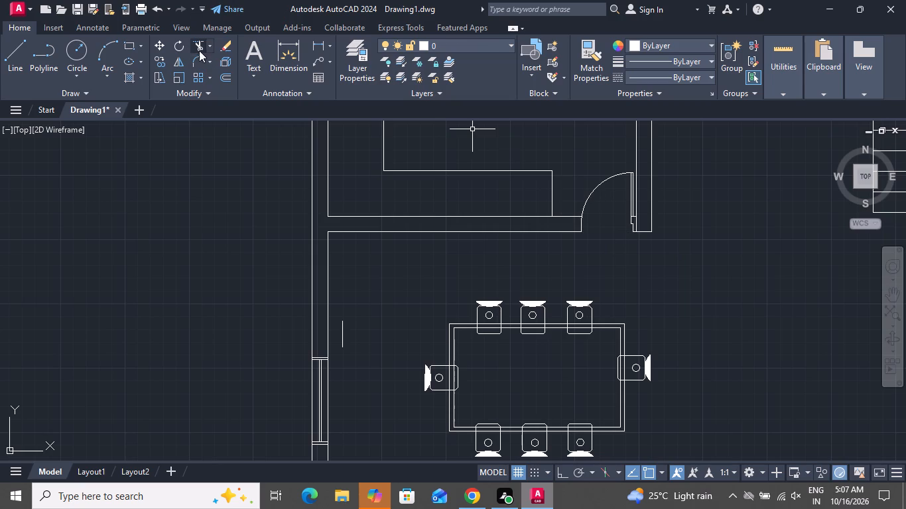
Trim the table's inner outline where it crosses the west chair, the three north chairs and the east chair.
left_click(199, 49)
scroll(373, 293, "up", 1)
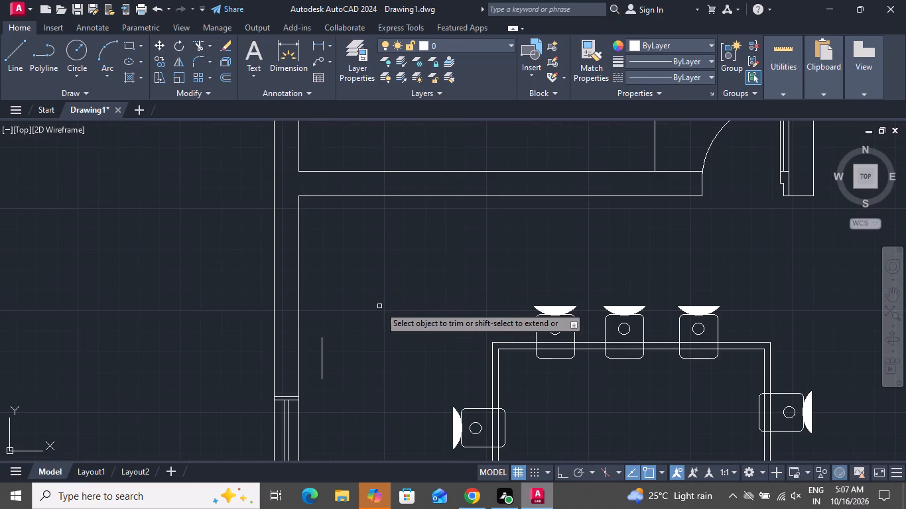
scroll(382, 306, "up", 3)
scroll(376, 252, "down", 5)
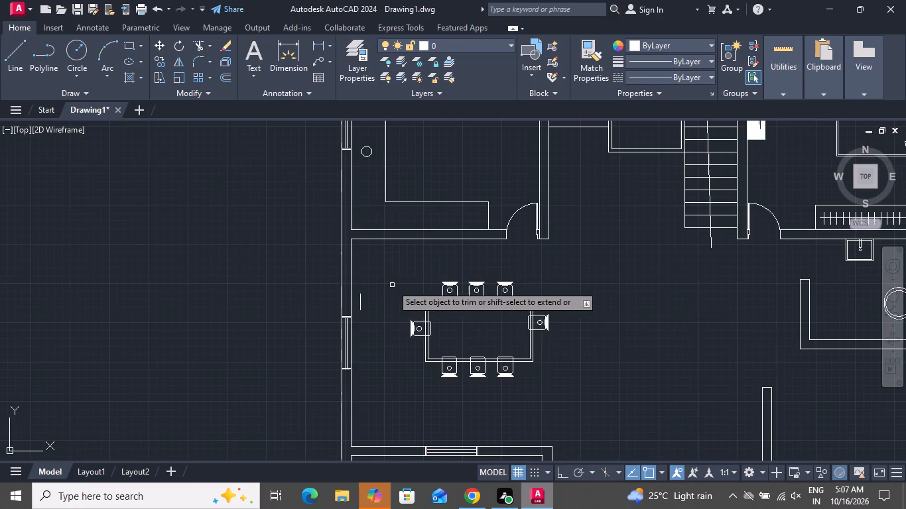
scroll(415, 331, "up", 3)
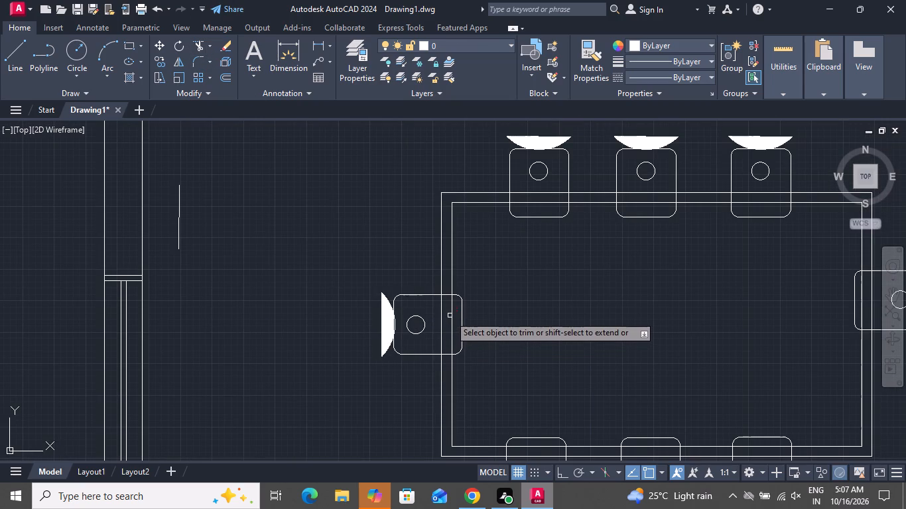
left_click(450, 314)
left_click(523, 203)
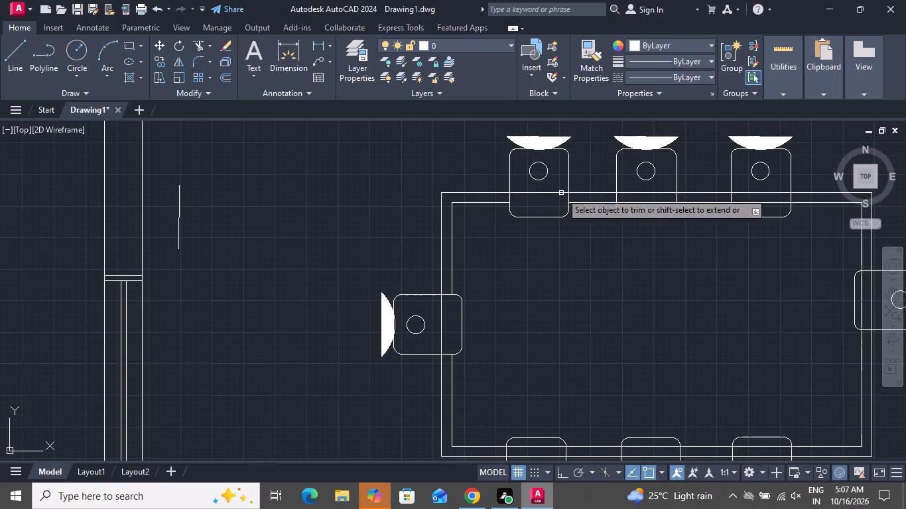
left_click(653, 202)
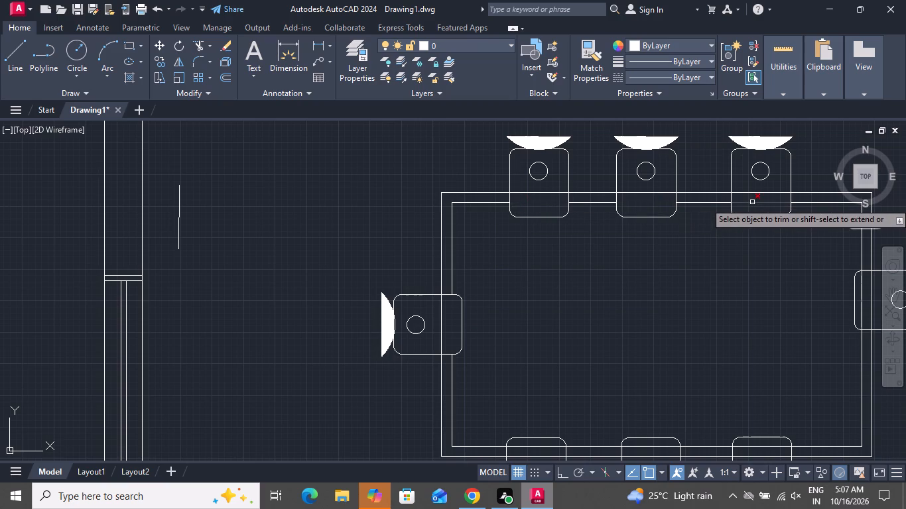
left_click(753, 201)
left_click(862, 298)
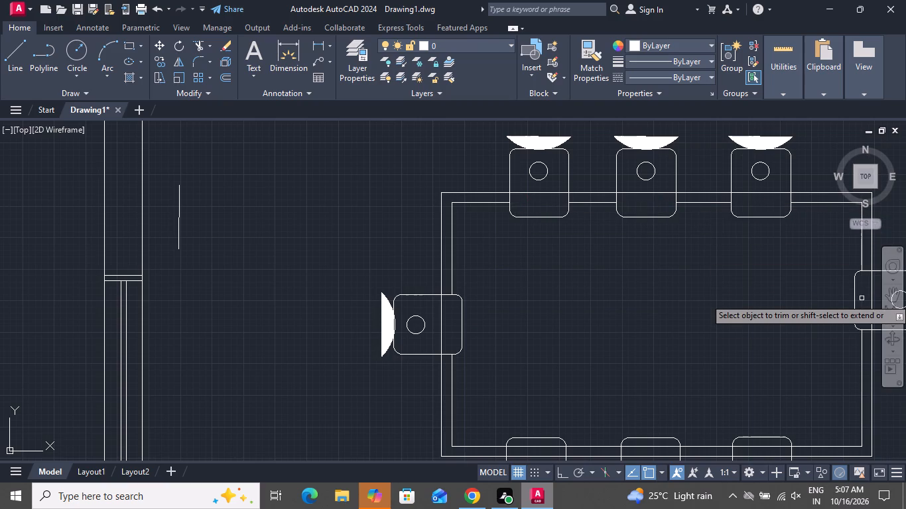
Trim the table's inner outline where it crosses the three south chairs.
scroll(759, 339, "down", 2)
scroll(754, 401, "down", 1)
scroll(754, 401, "up", 2)
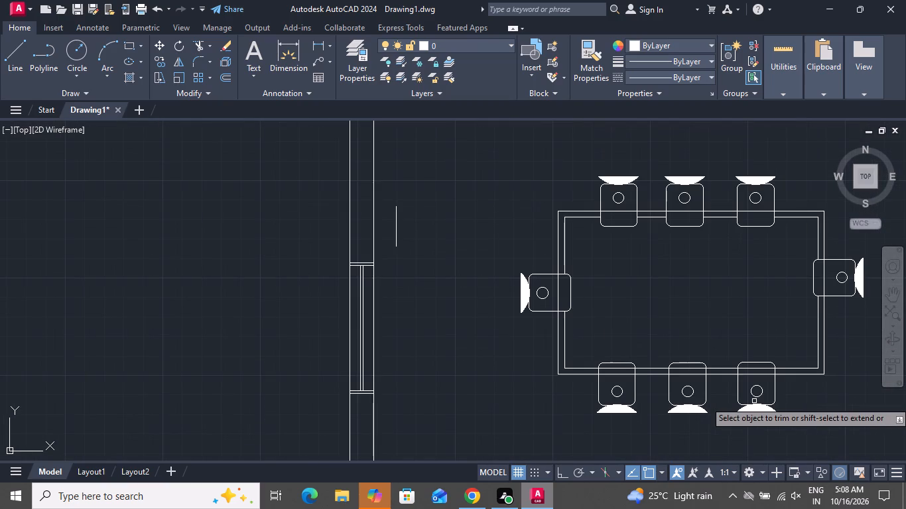
scroll(754, 401, "up", 2)
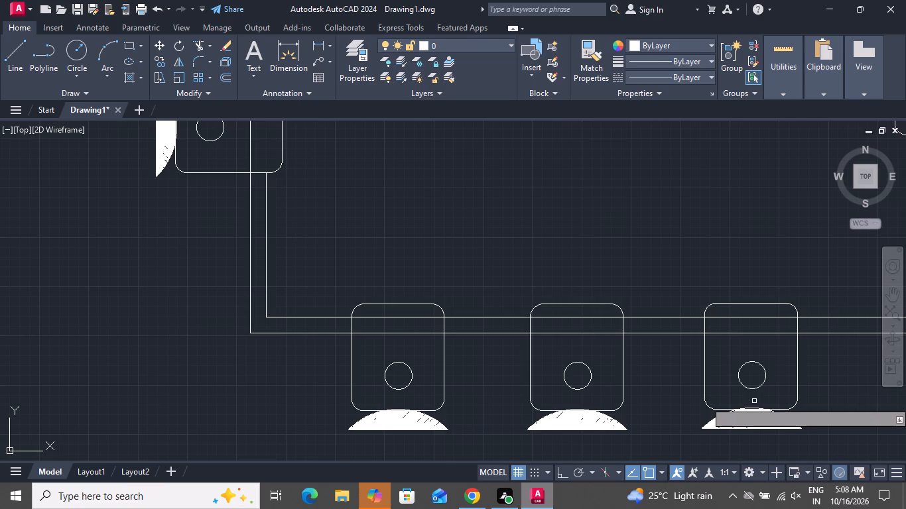
scroll(754, 401, "up", 1)
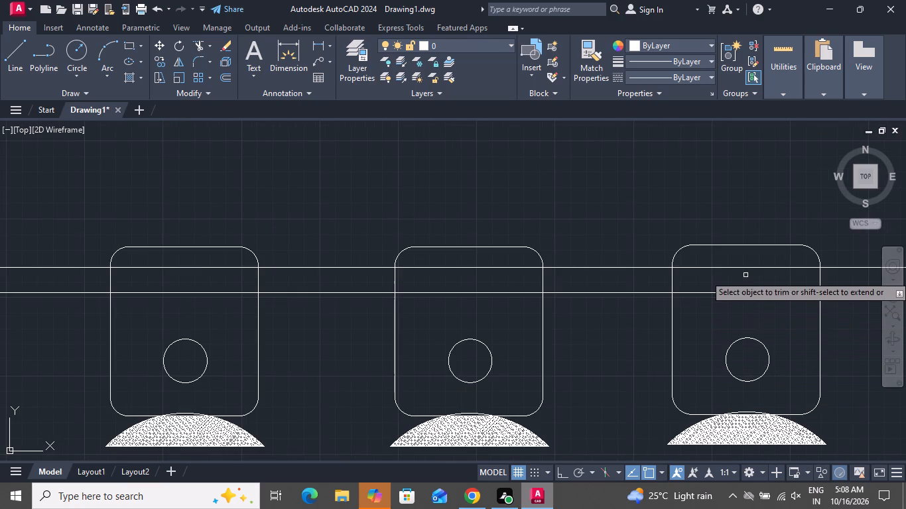
left_click(744, 268)
left_click(509, 266)
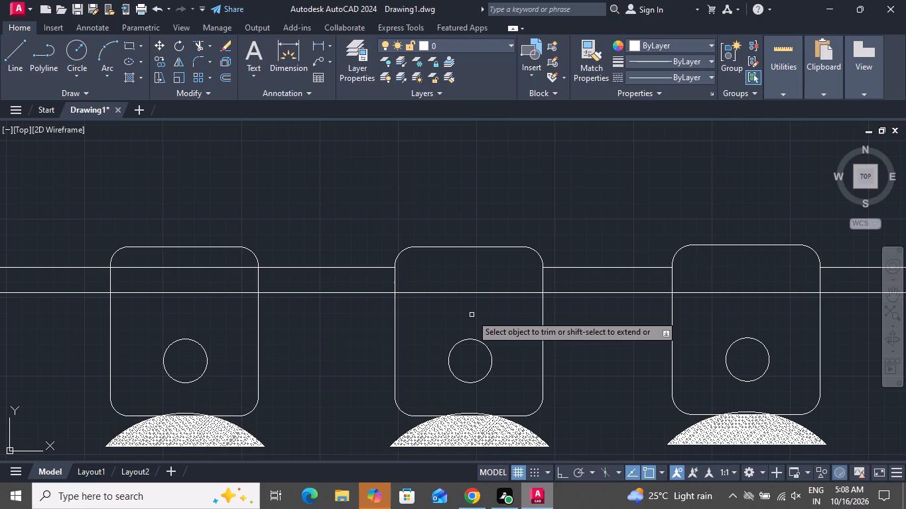
left_click(221, 269)
scroll(345, 290, "down", 1)
scroll(345, 290, "up", 1)
scroll(345, 290, "down", 3)
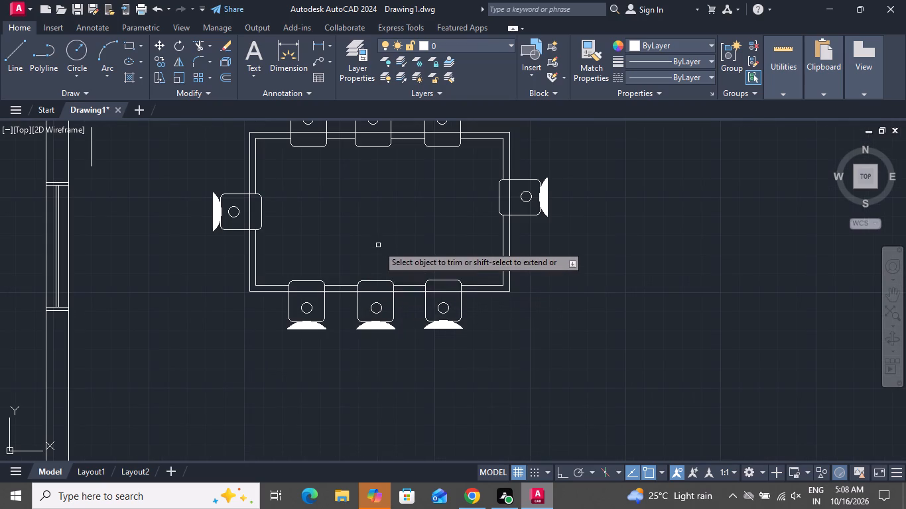
Draw a round-cornered rectangle about 62 by 170 units, just west of the long interior wall in the lower middle room.
right_click(378, 245)
left_click(421, 262)
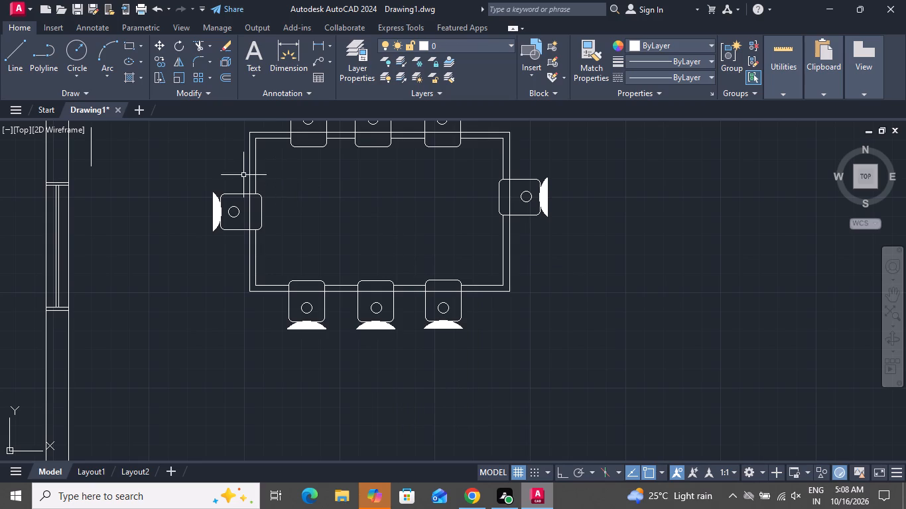
left_click(122, 44)
scroll(337, 329, "down", 4)
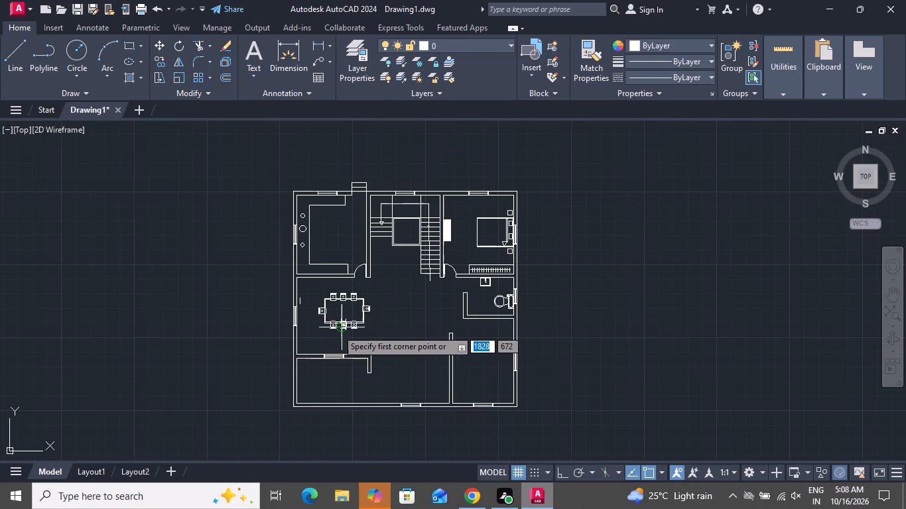
scroll(436, 370, "up", 2)
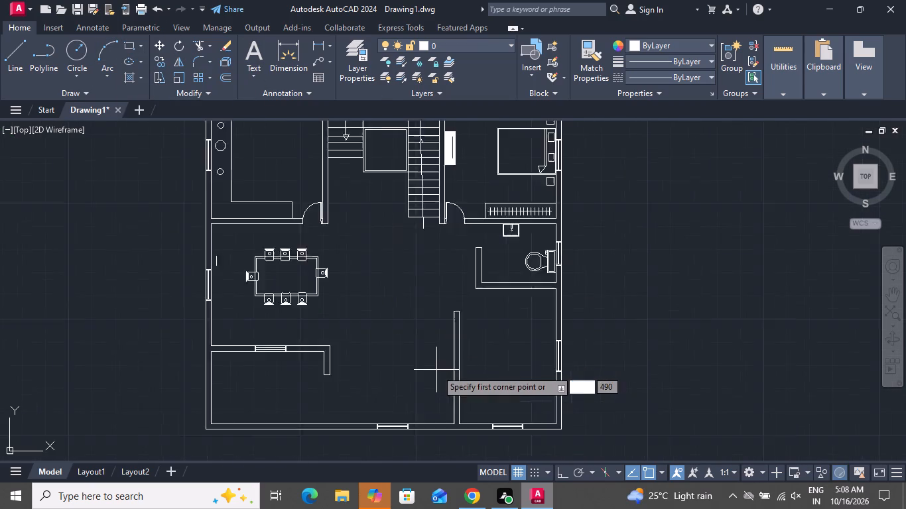
left_click(440, 309)
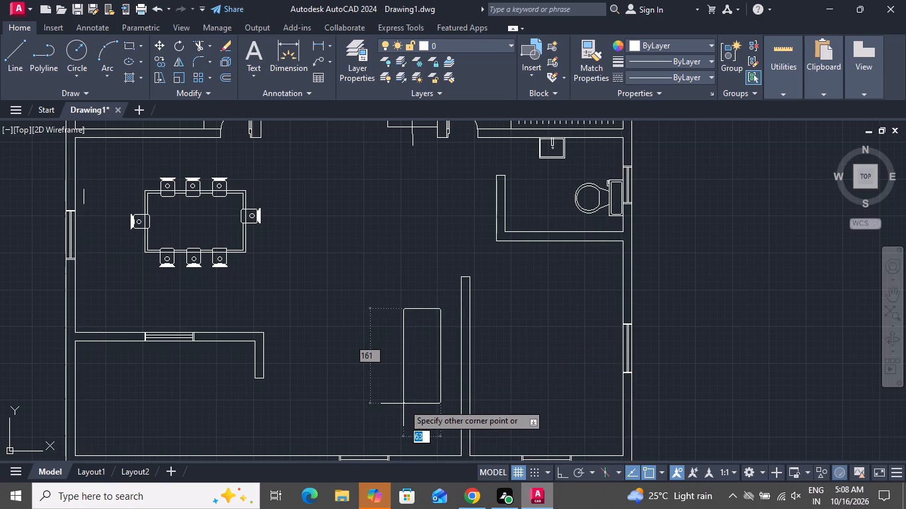
left_click(404, 409)
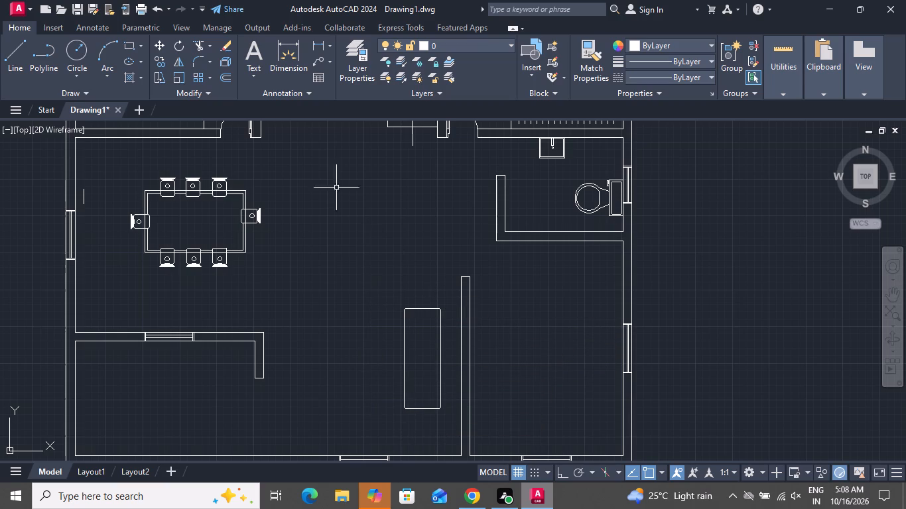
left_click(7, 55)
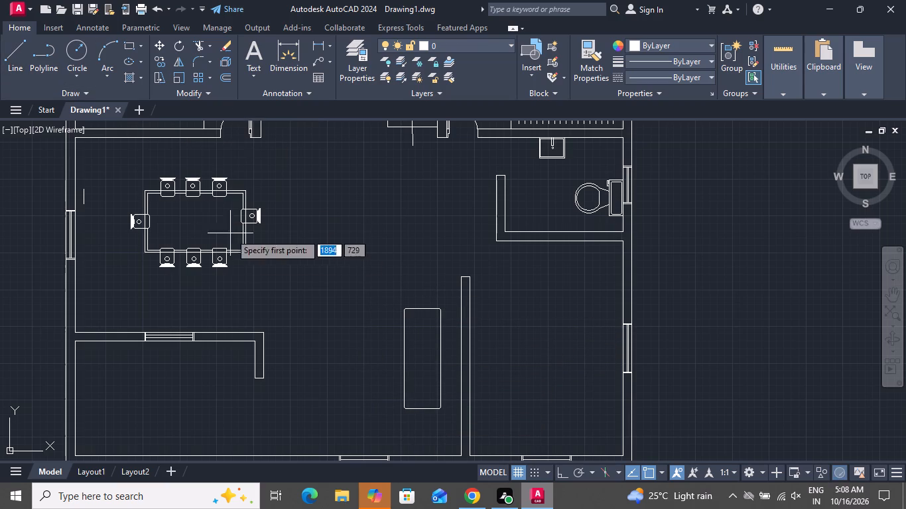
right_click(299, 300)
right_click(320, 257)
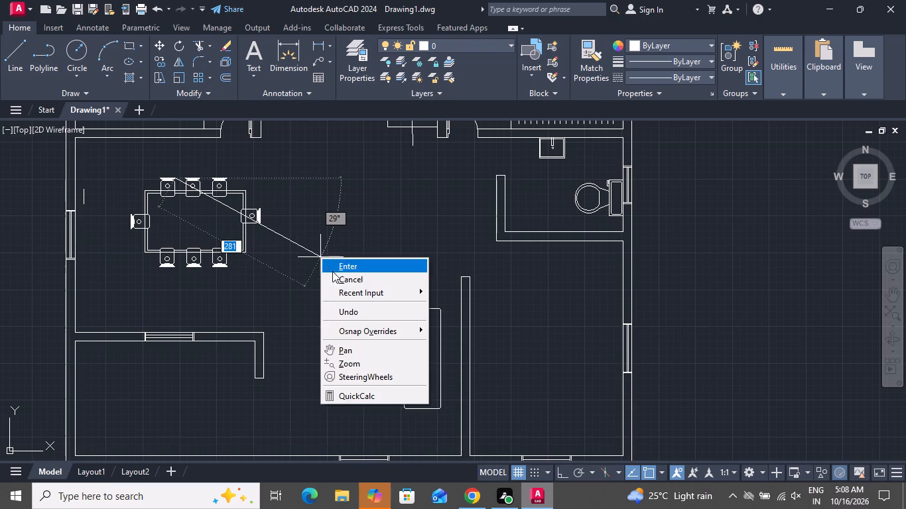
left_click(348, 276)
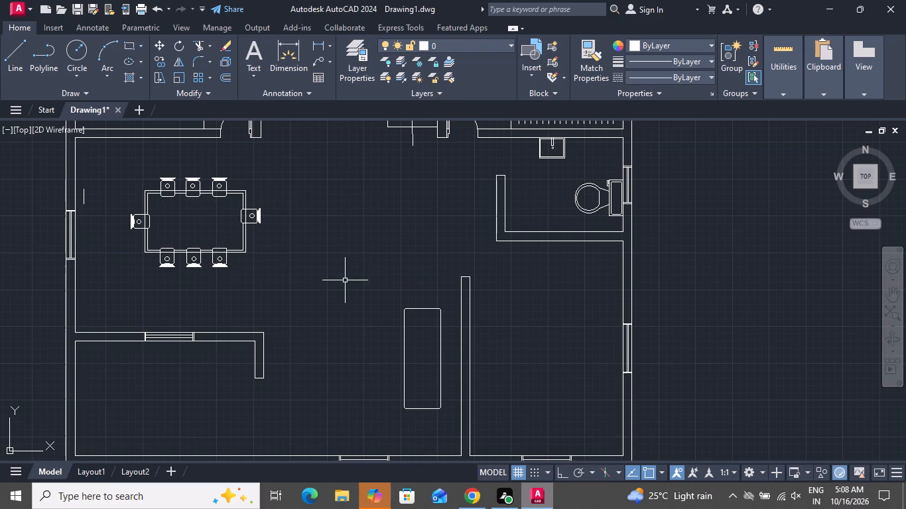
Offset the new round-cornered rectangle 2 units outward.
type("O")
key("space")
key("2")
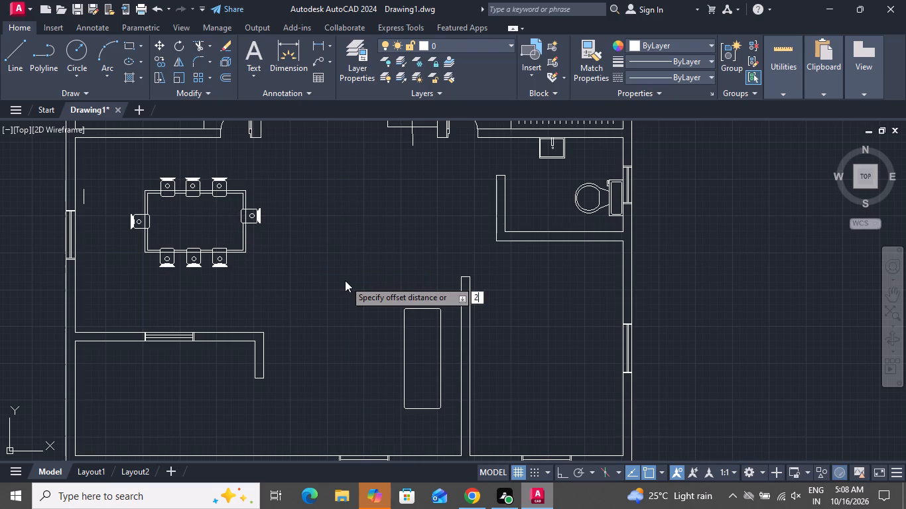
key("space")
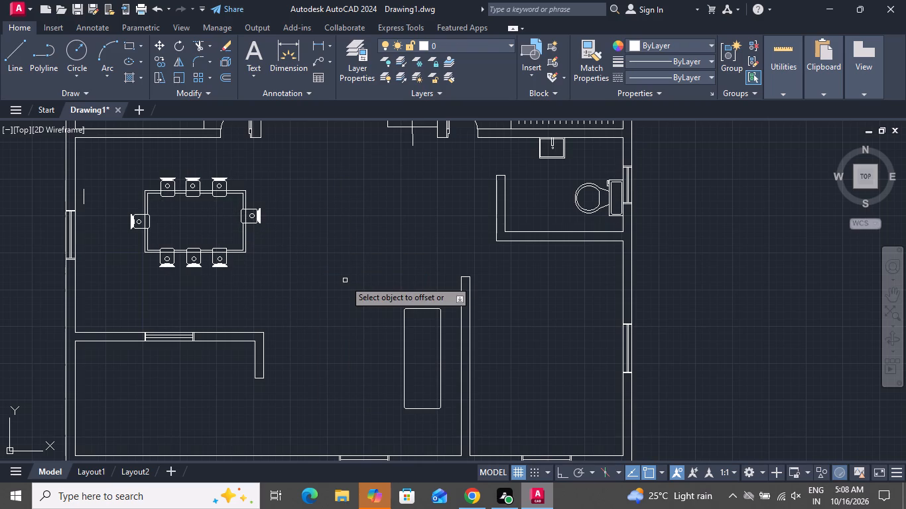
left_click(426, 309)
left_click(444, 351)
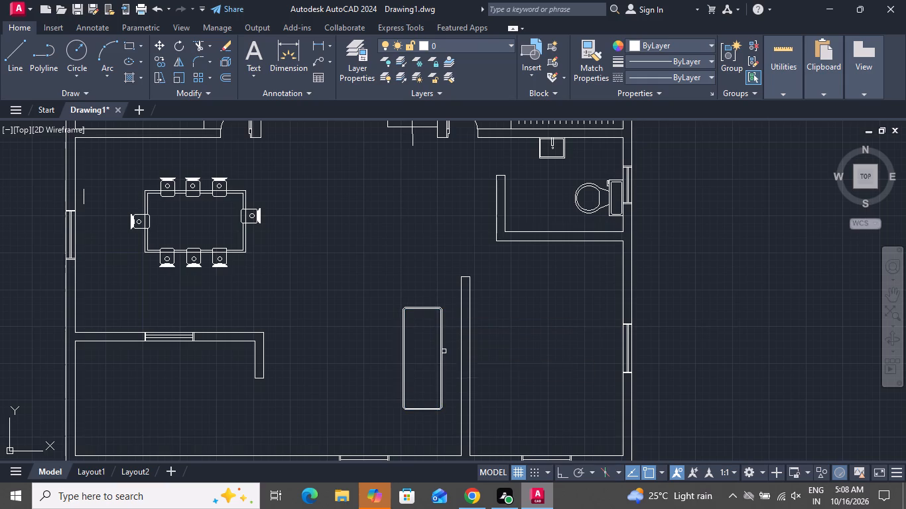
right_click(444, 351)
left_click(471, 226)
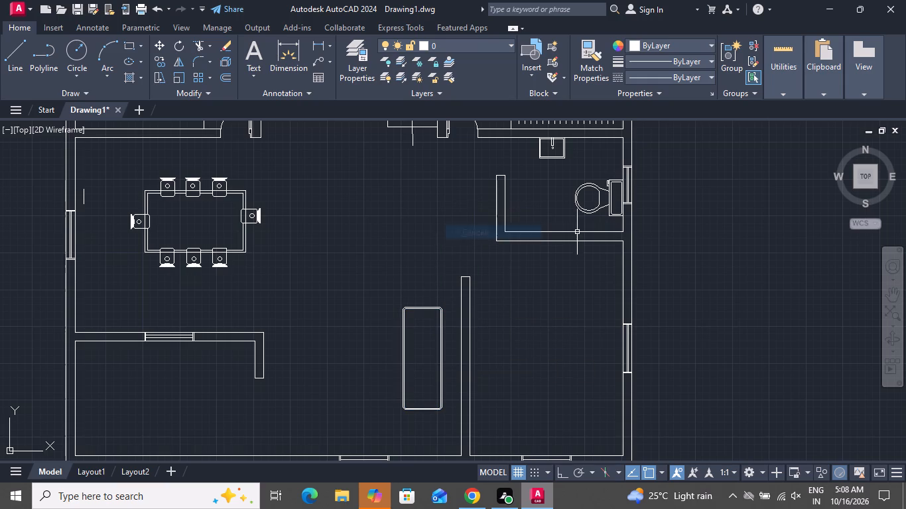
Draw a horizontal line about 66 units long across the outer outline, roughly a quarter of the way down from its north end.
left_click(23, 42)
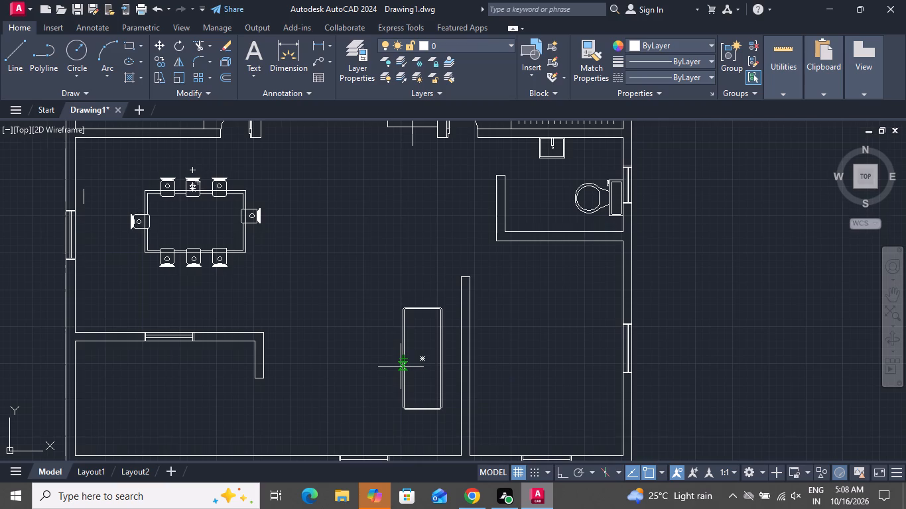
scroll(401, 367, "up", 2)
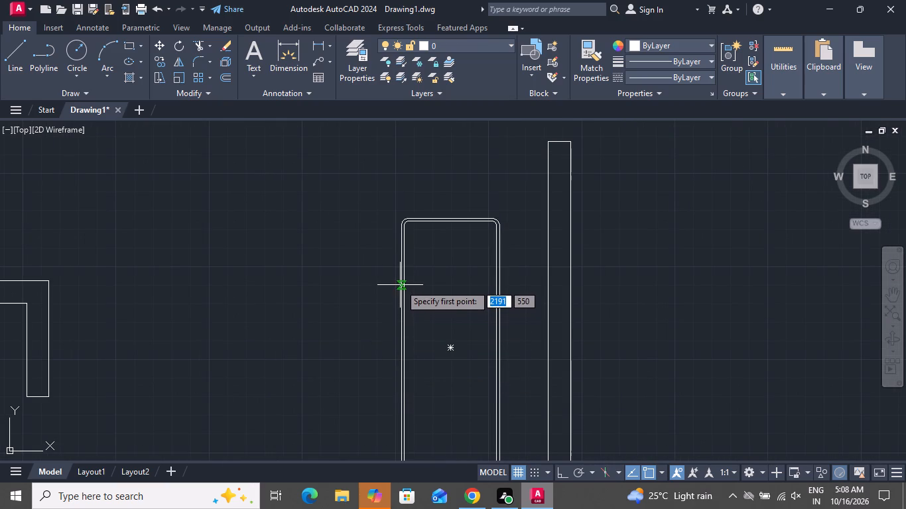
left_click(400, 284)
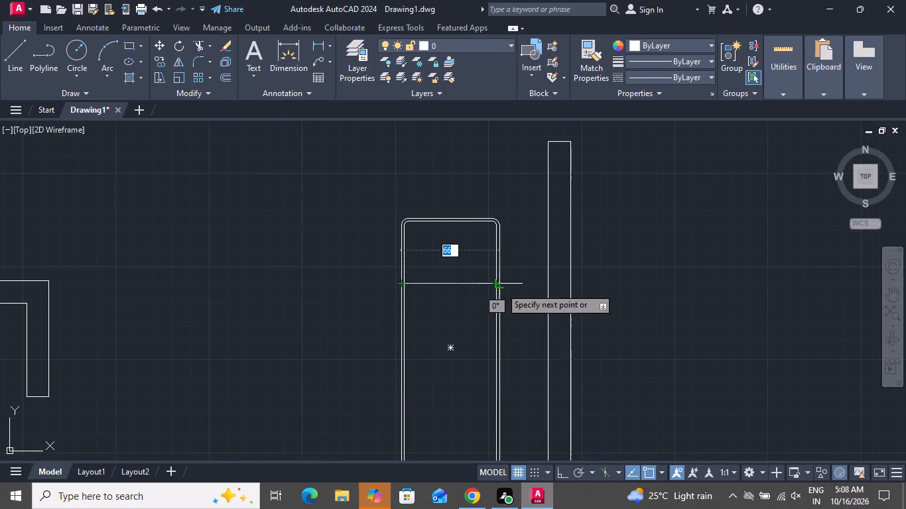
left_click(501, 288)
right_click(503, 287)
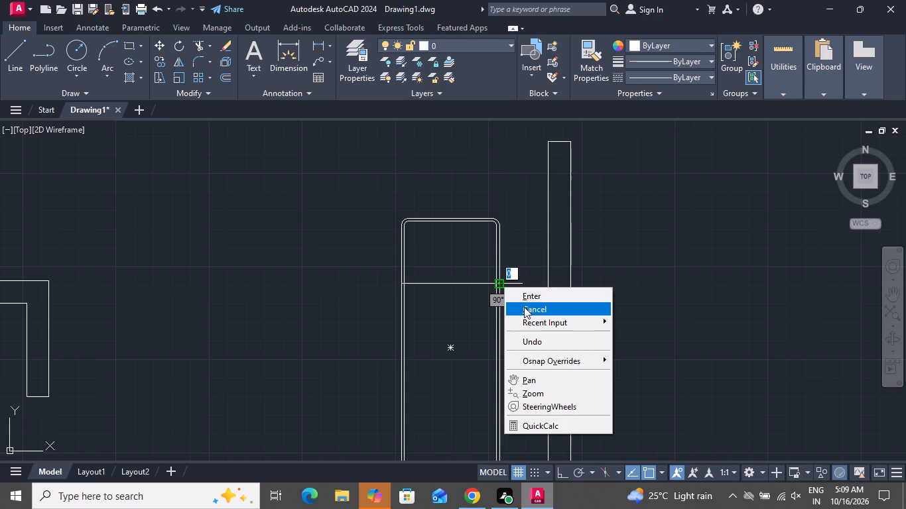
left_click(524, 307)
Draw a horizontal line about 66 units long across the outer outline, roughly a third of the way up from its south end.
left_click(19, 52)
scroll(354, 243, "down", 1)
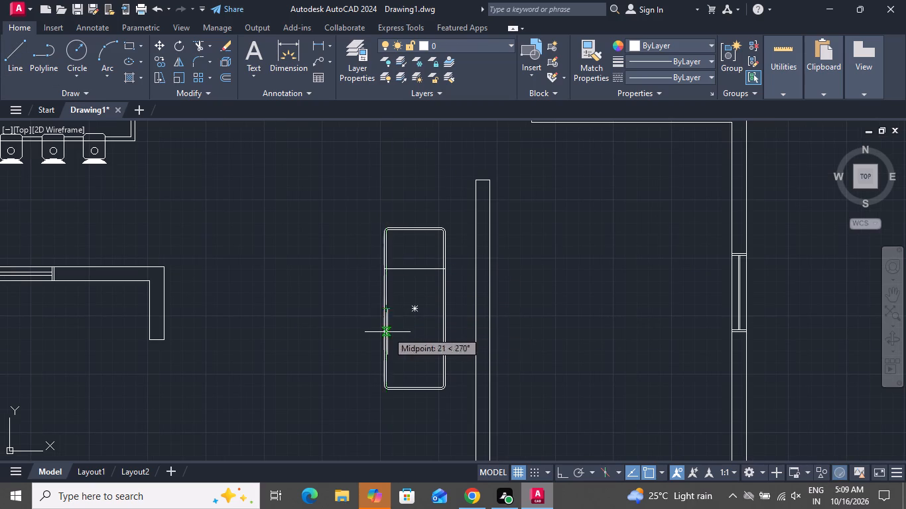
scroll(387, 337, "up", 2)
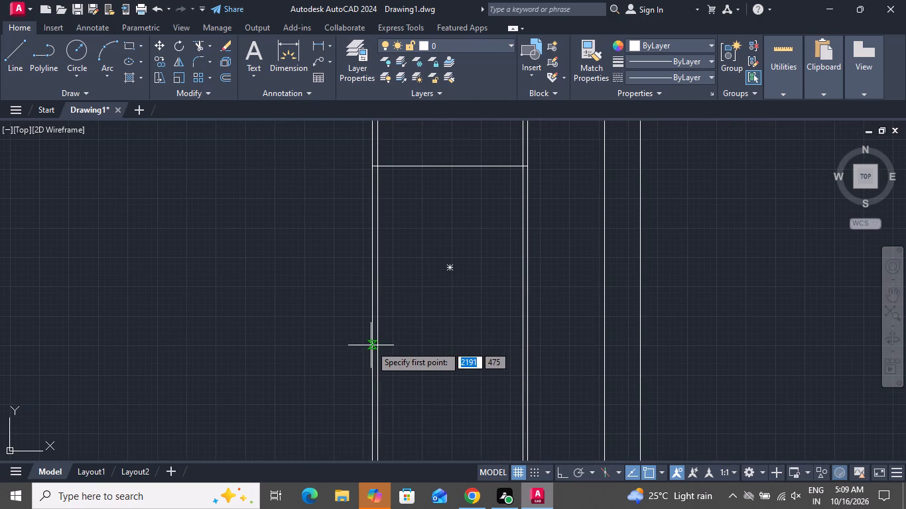
left_click(371, 343)
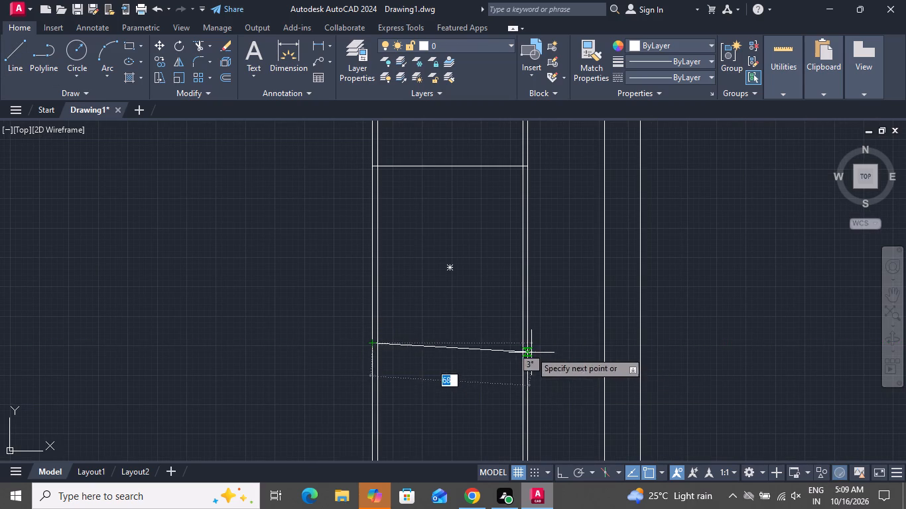
left_click(527, 347)
right_click(527, 347)
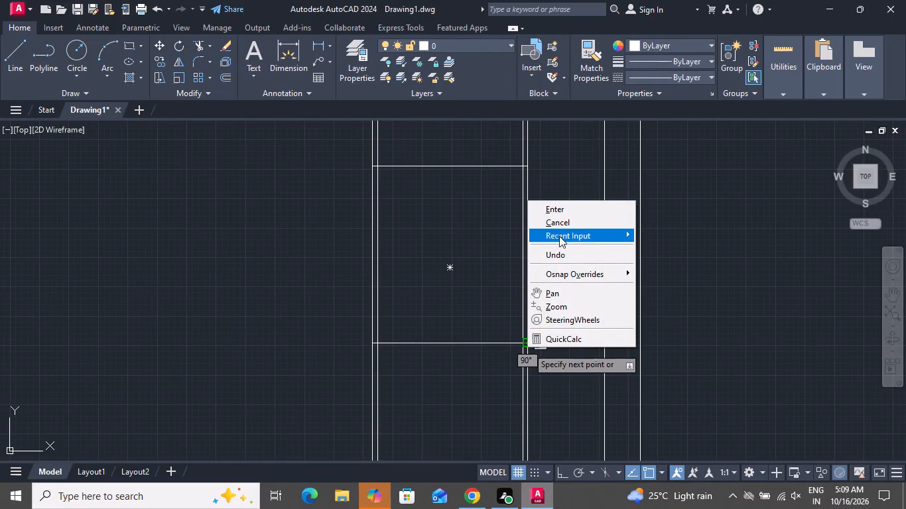
left_click(559, 223)
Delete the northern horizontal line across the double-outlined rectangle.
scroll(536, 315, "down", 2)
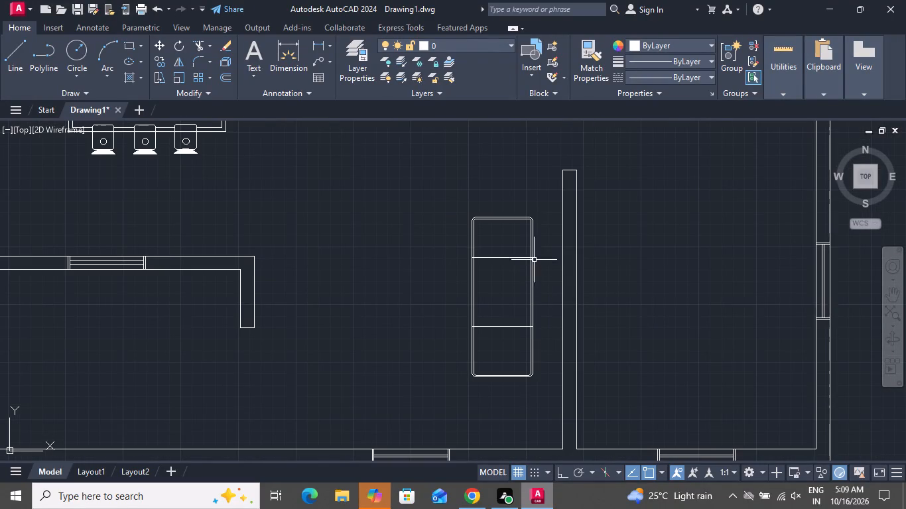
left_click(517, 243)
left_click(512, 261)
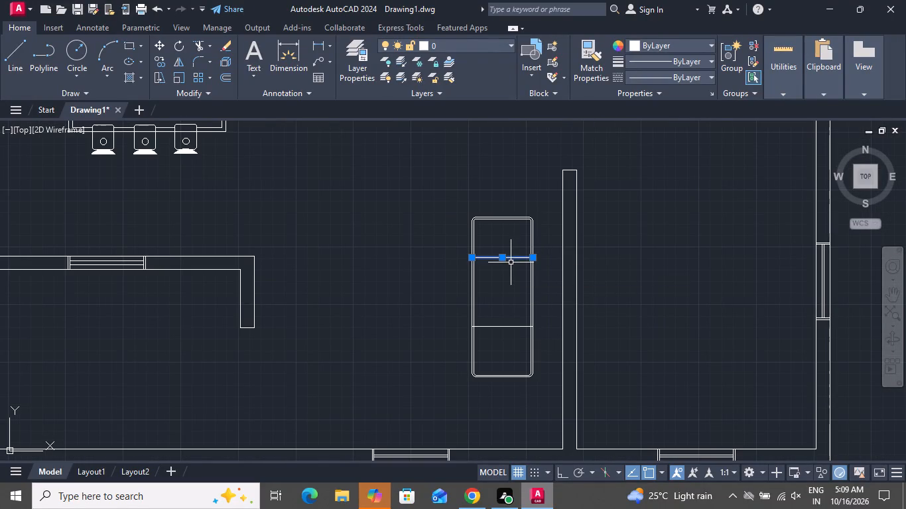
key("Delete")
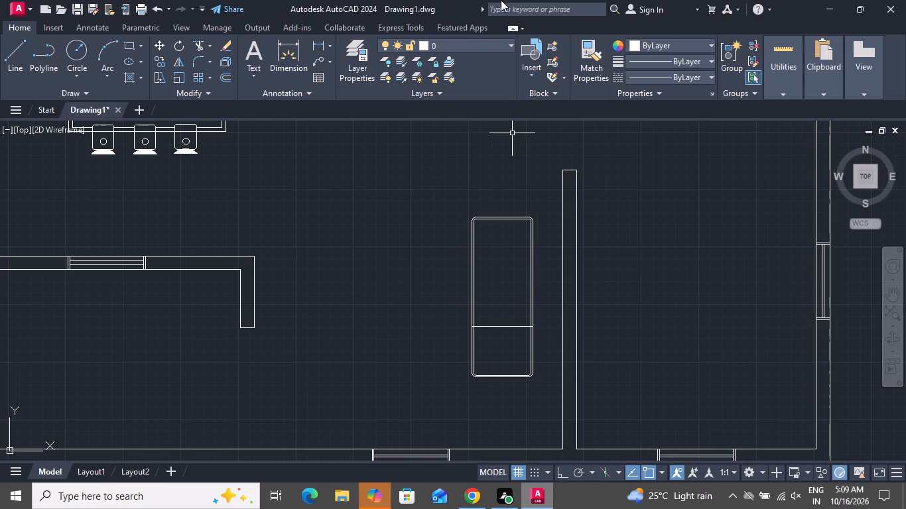
Draw a horizontal line about 62 units long between the inner outline's sides, roughly a third of the way down from the north end.
left_click(9, 48)
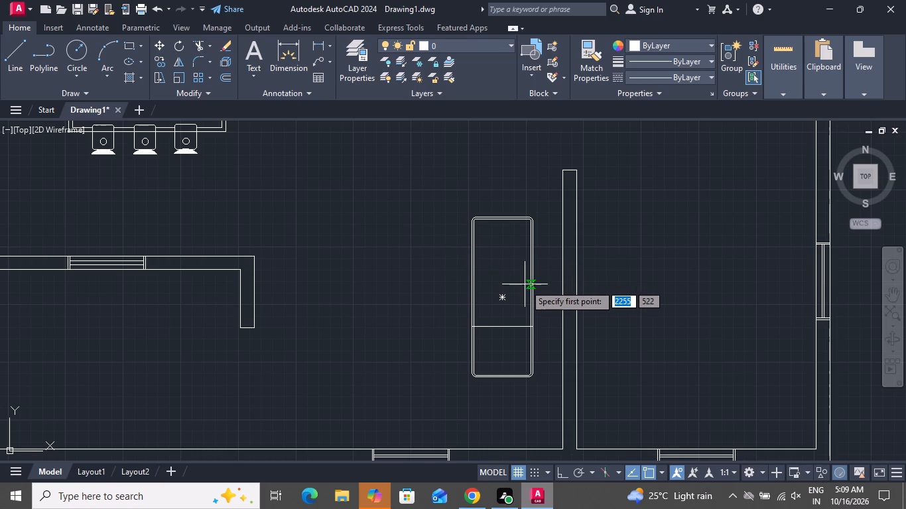
scroll(497, 285, "up", 1)
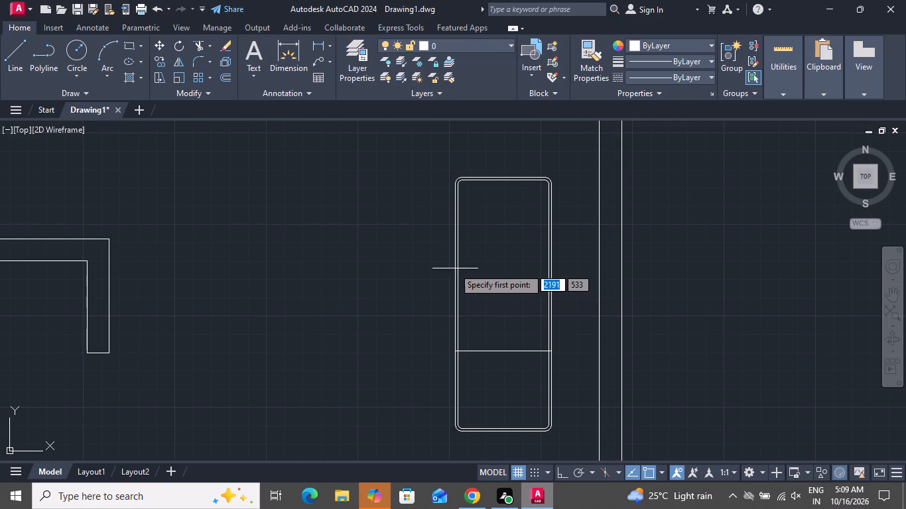
scroll(460, 262, "up", 1)
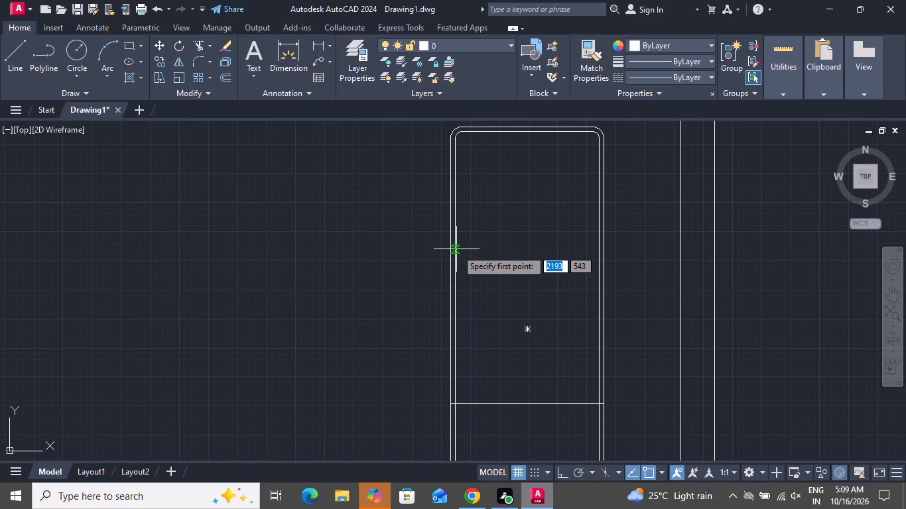
left_click(456, 251)
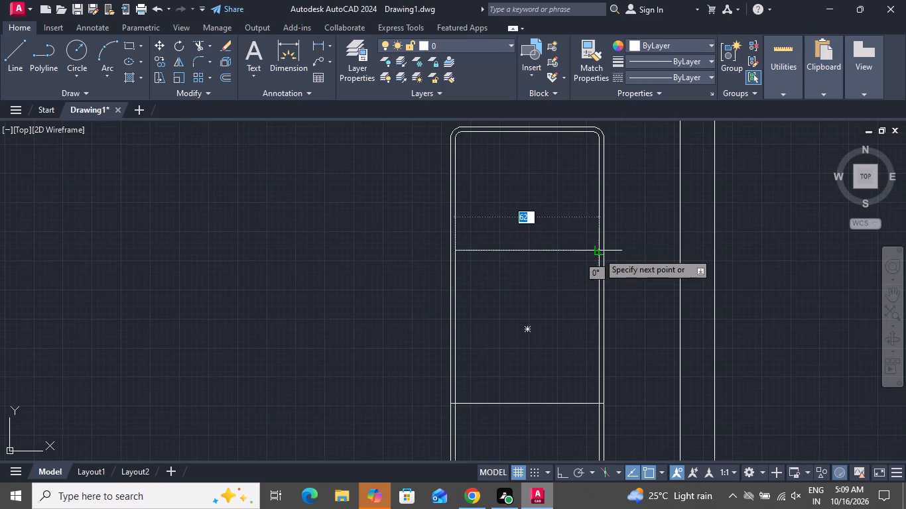
left_click(598, 253)
right_click(594, 251)
left_click(626, 268)
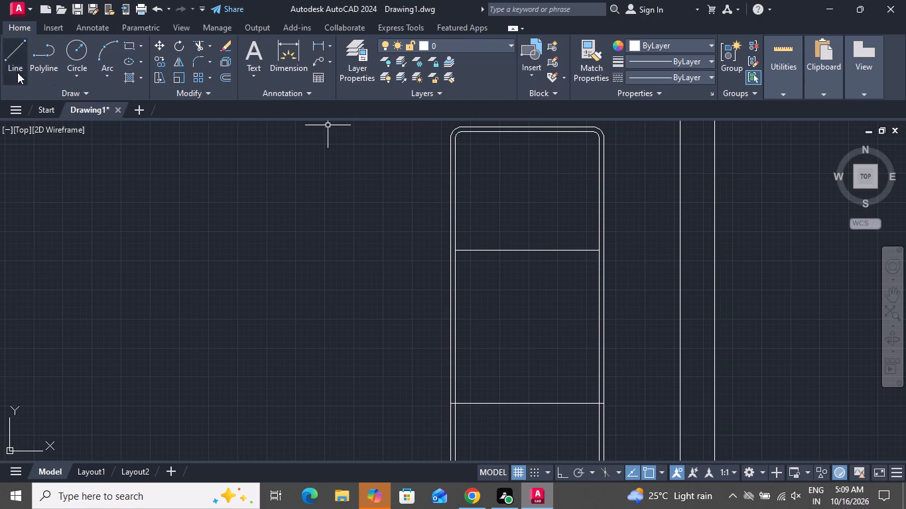
With Ortho on, draw a vertical line about 170 units long near the east side, from the inner outline's north edge to its south edge.
left_click(5, 56)
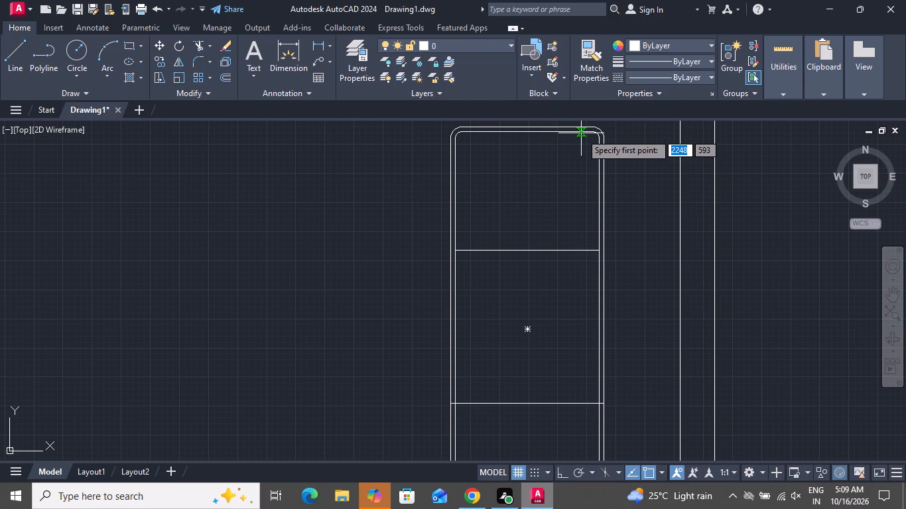
left_click(581, 133)
scroll(578, 284, "down", 2)
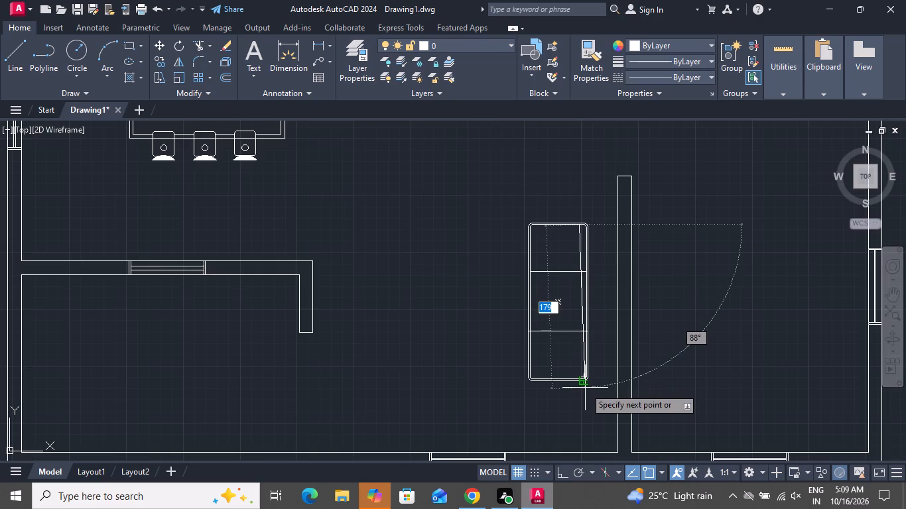
scroll(585, 388, "up", 2)
scroll(585, 388, "down", 2)
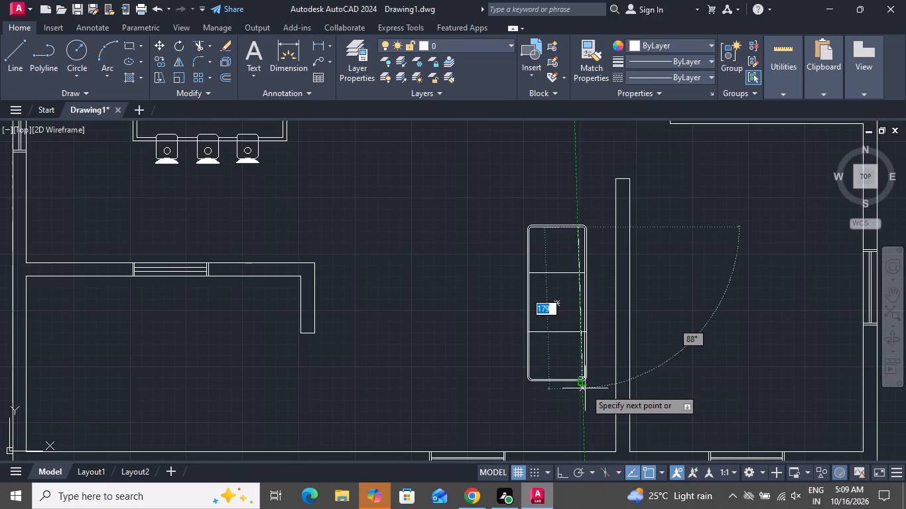
scroll(569, 404, "up", 1)
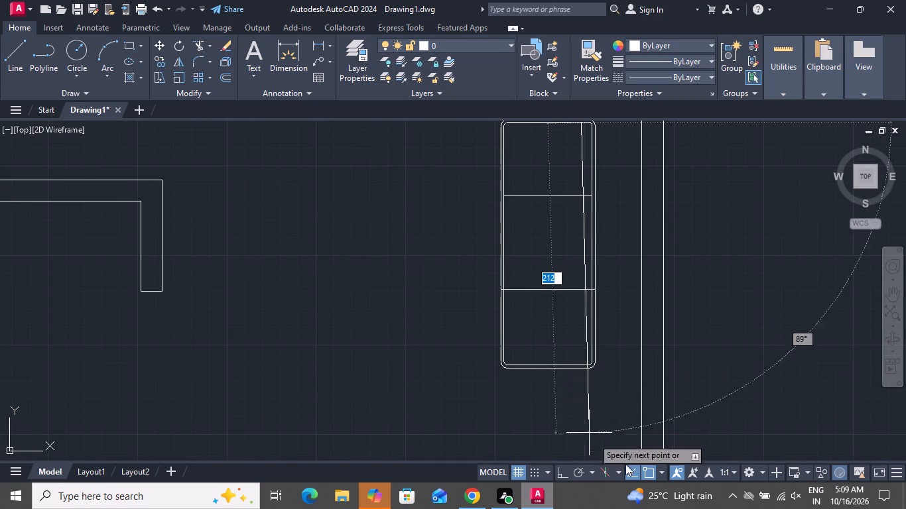
left_click(558, 468)
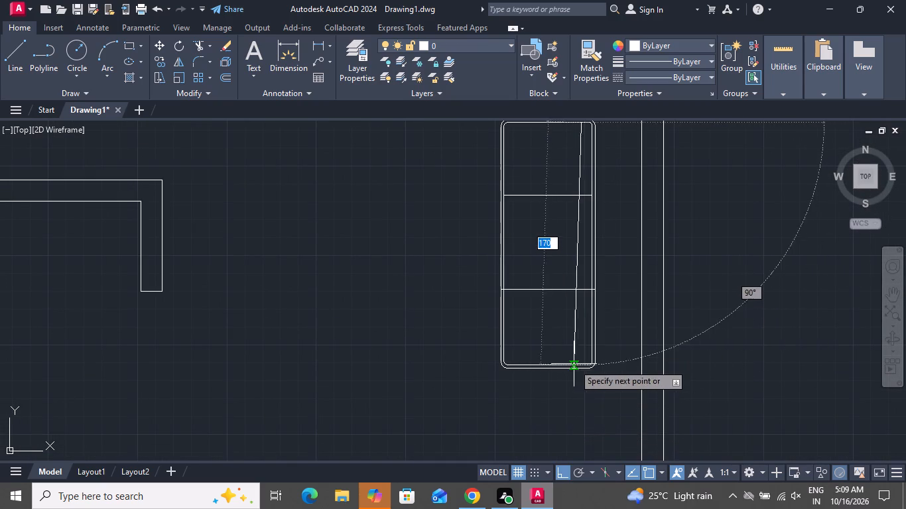
scroll(574, 363, "up", 2)
left_click(587, 370)
right_click(587, 370)
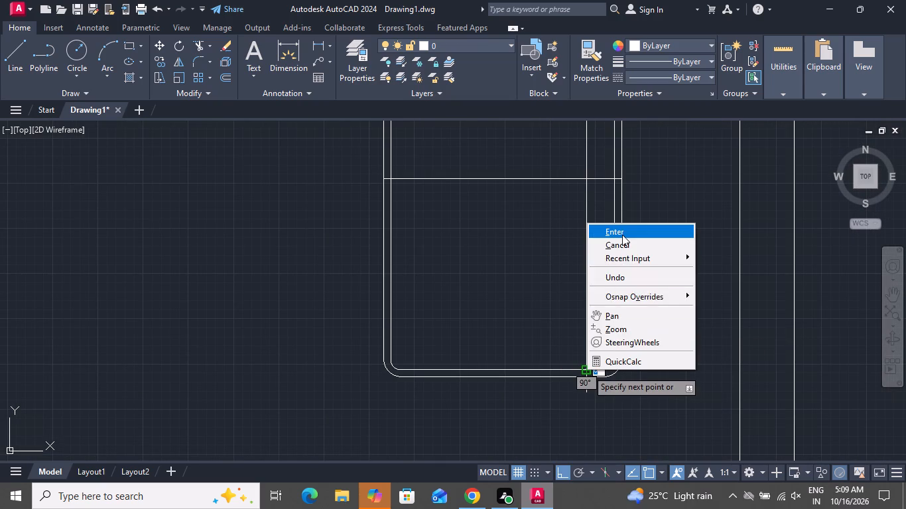
left_click(622, 235)
Draw a back-and-arms outline around the long sofa's north, east and south sides, about 63 units wide and 186 units long.
left_click(7, 48)
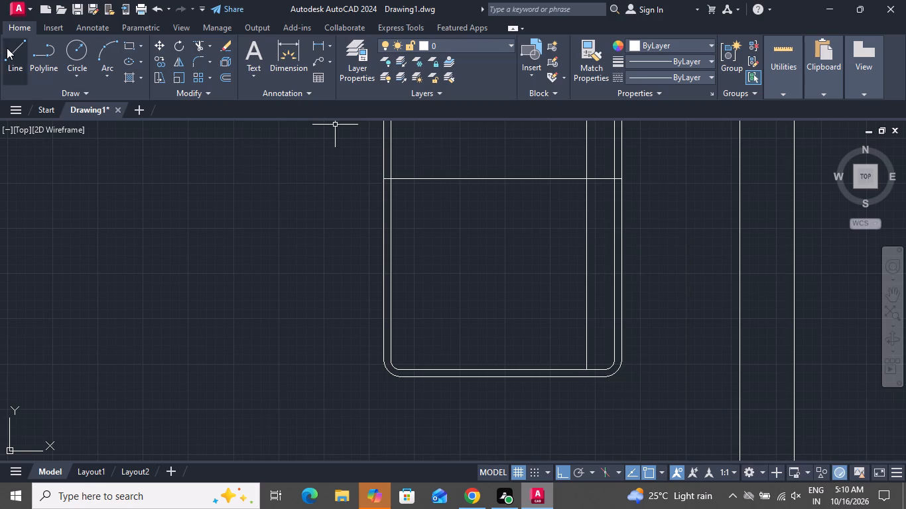
scroll(227, 343, "down", 3)
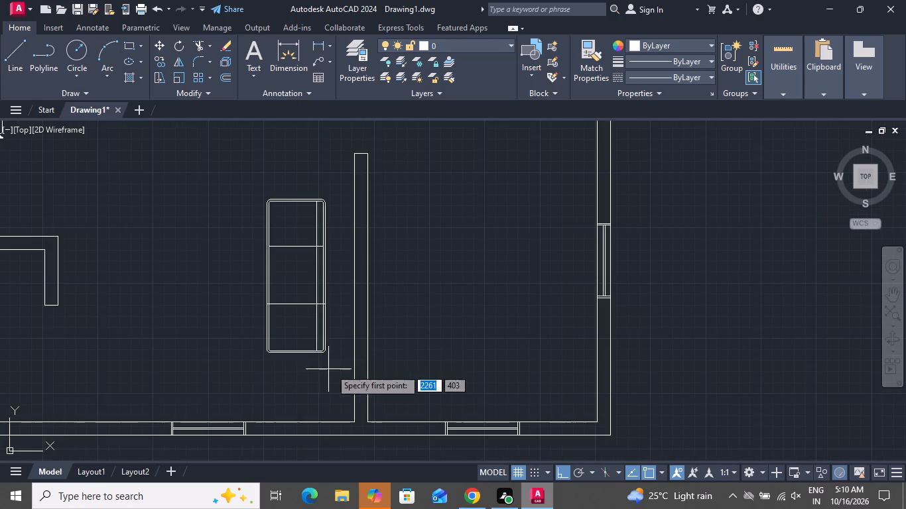
scroll(300, 203, "up", 3)
scroll(301, 203, "down", 1)
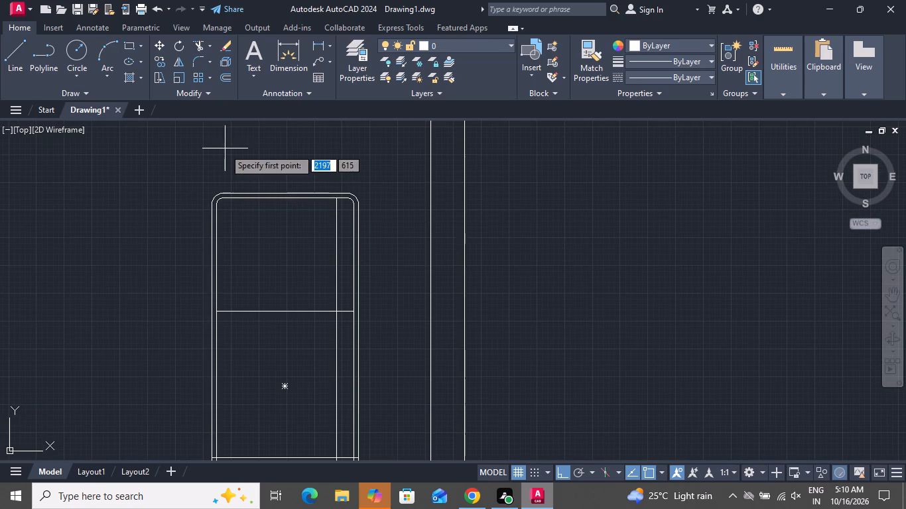
scroll(217, 160, "up", 2)
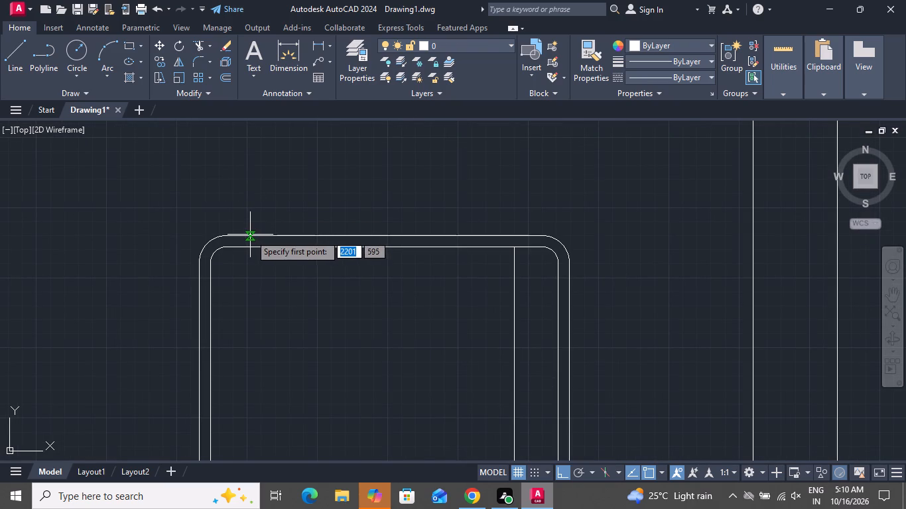
left_click(250, 235)
left_click(247, 208)
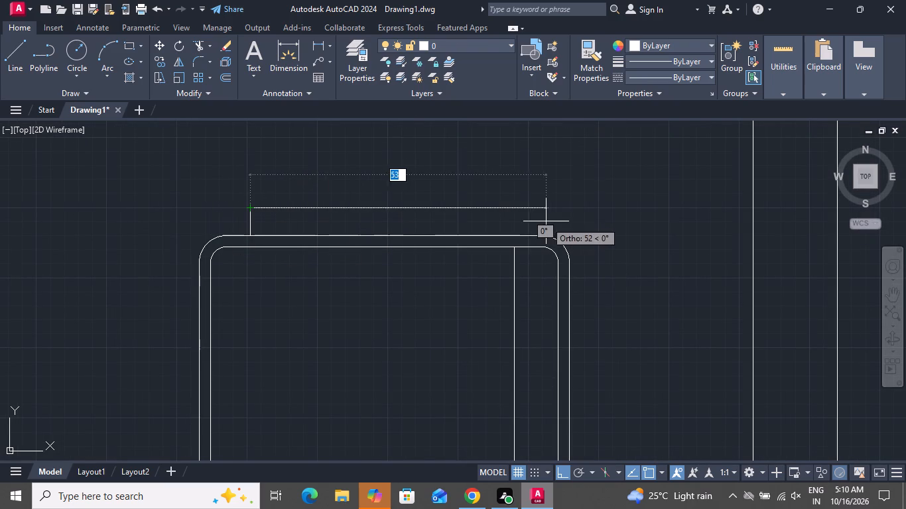
left_click(604, 220)
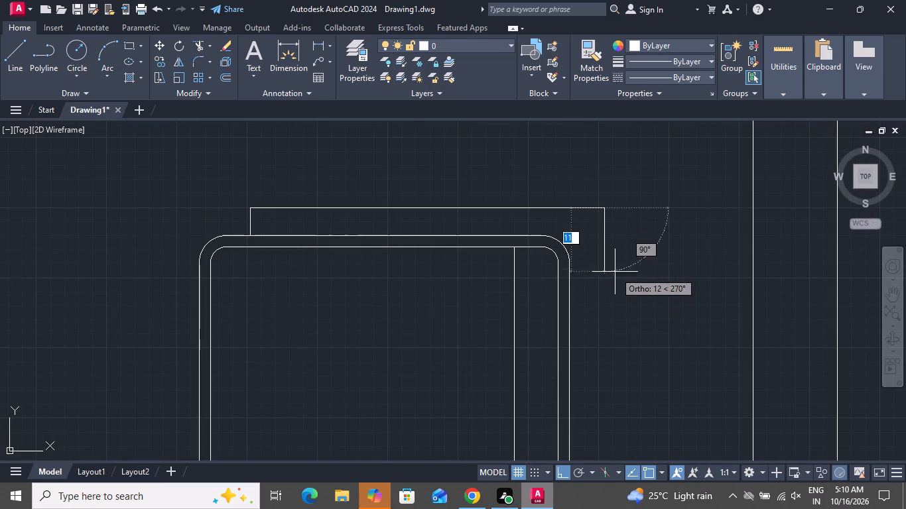
scroll(610, 237, "down", 4)
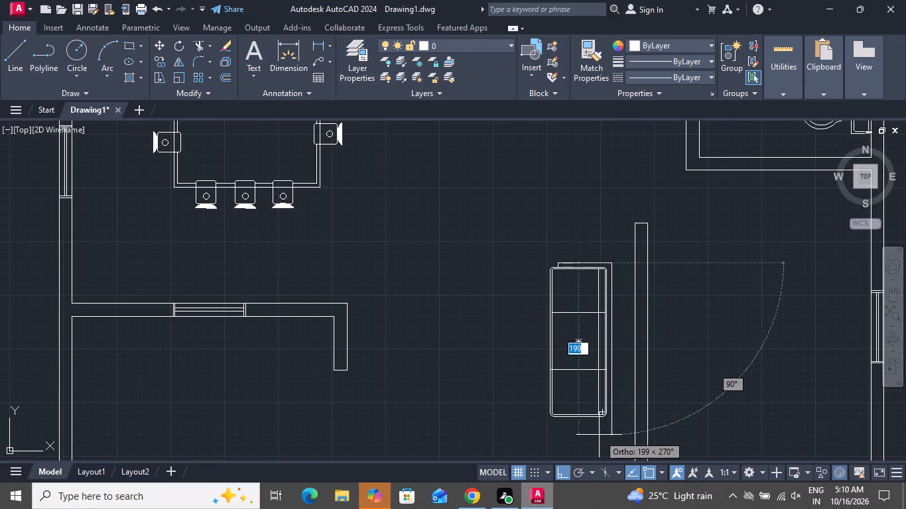
scroll(593, 437, "down", 1)
scroll(586, 437, "up", 2)
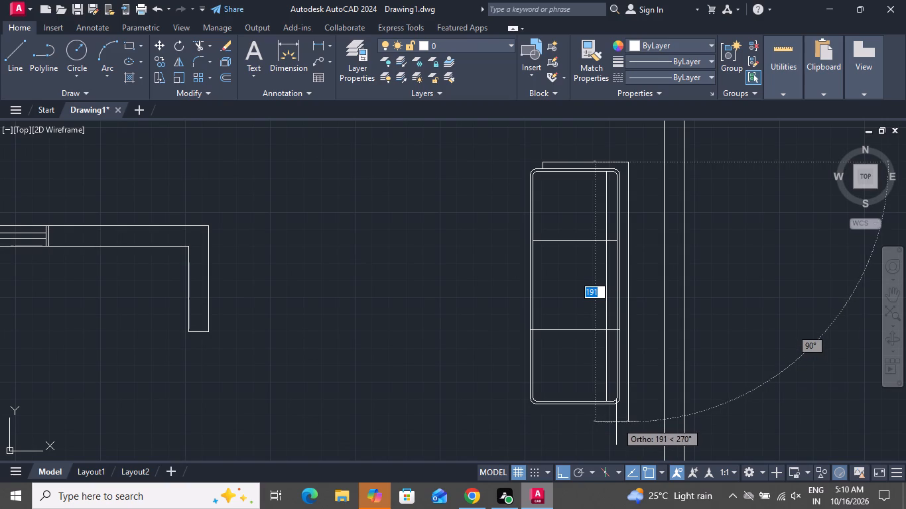
left_click(614, 416)
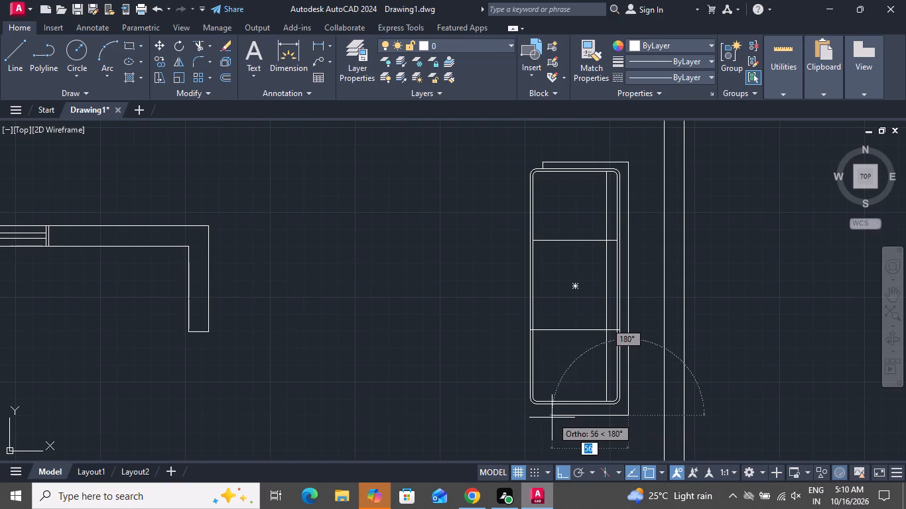
left_click(552, 418)
left_click(548, 407)
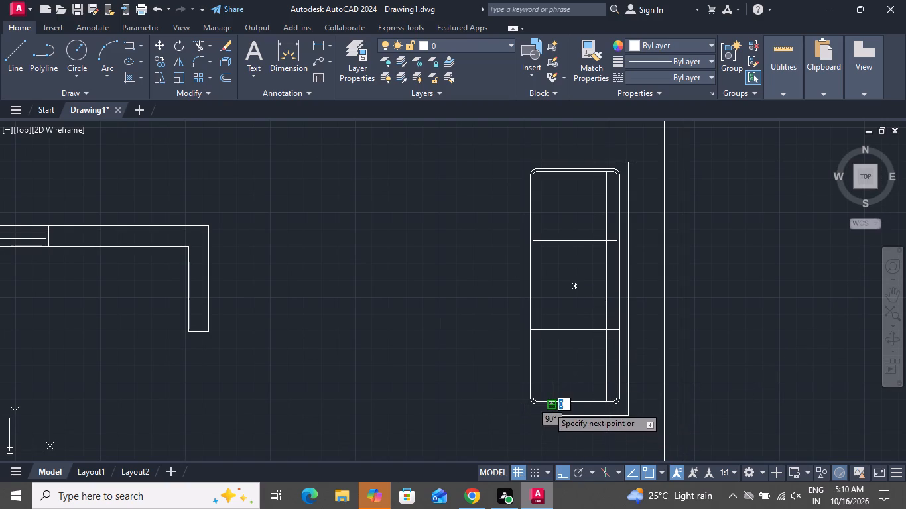
right_click(549, 404)
left_click(587, 263)
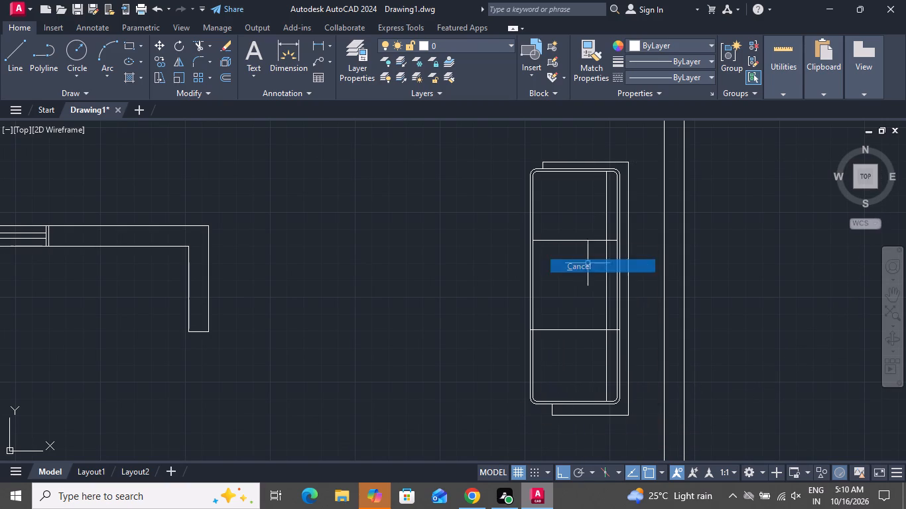
Draw a rounded-corner rectangle about 85 by 47 units in the open floor west of the long sofa.
scroll(578, 347, "down", 1)
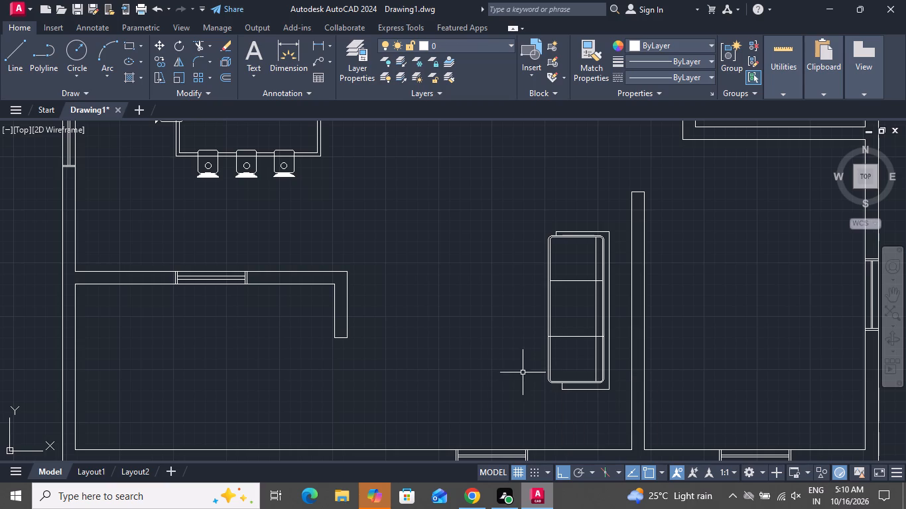
scroll(588, 284, "up", 2)
scroll(608, 270, "down", 1)
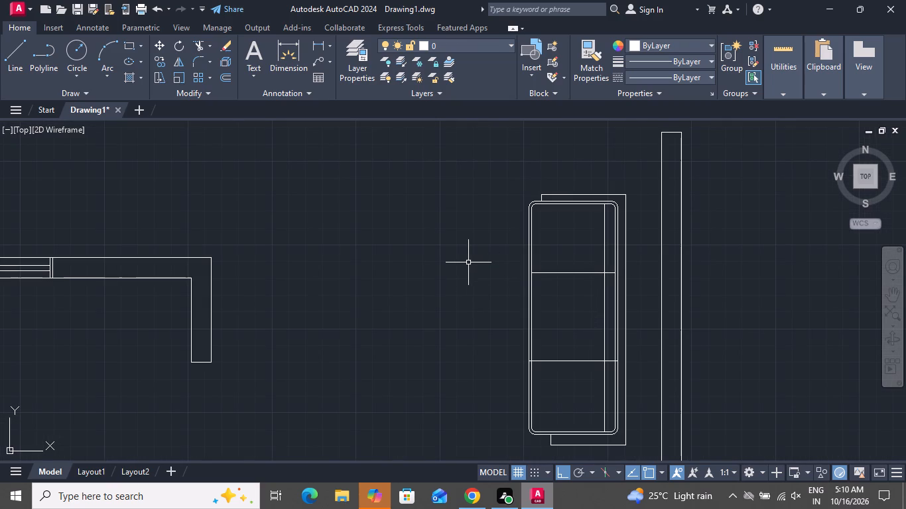
left_click(127, 48)
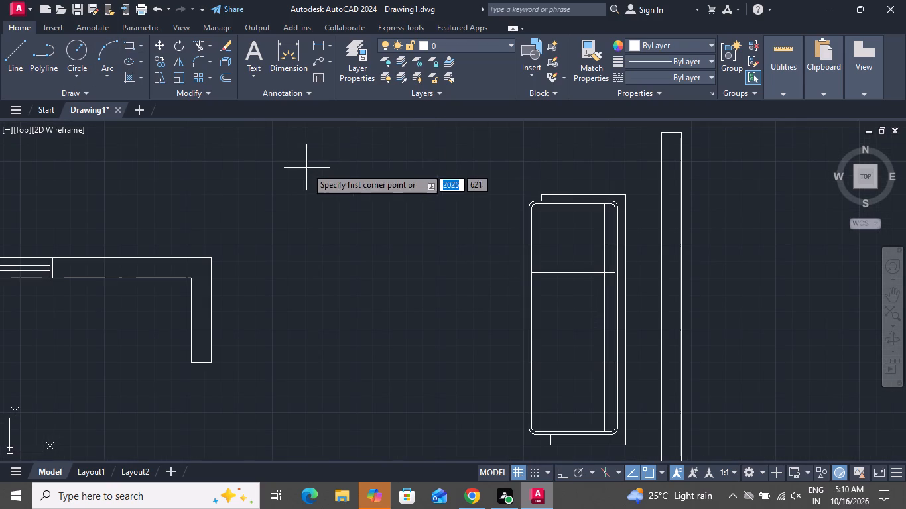
left_click(317, 171)
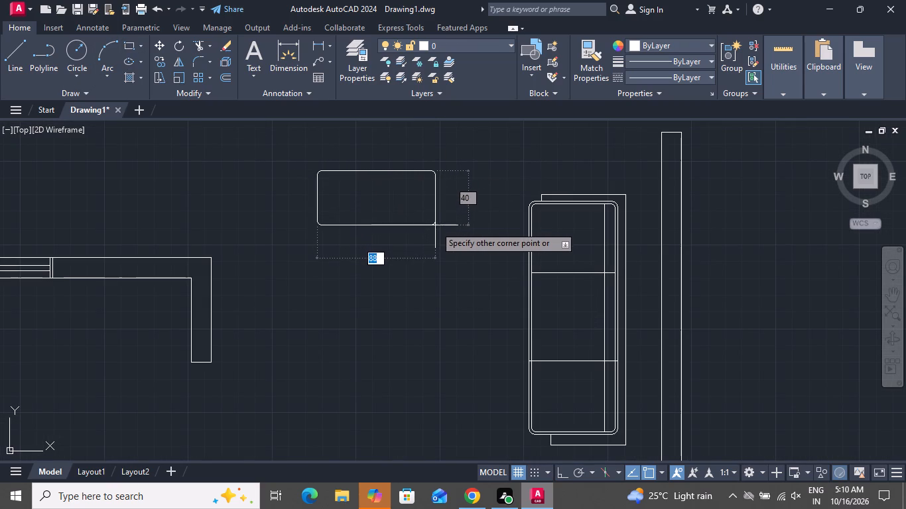
left_click(431, 234)
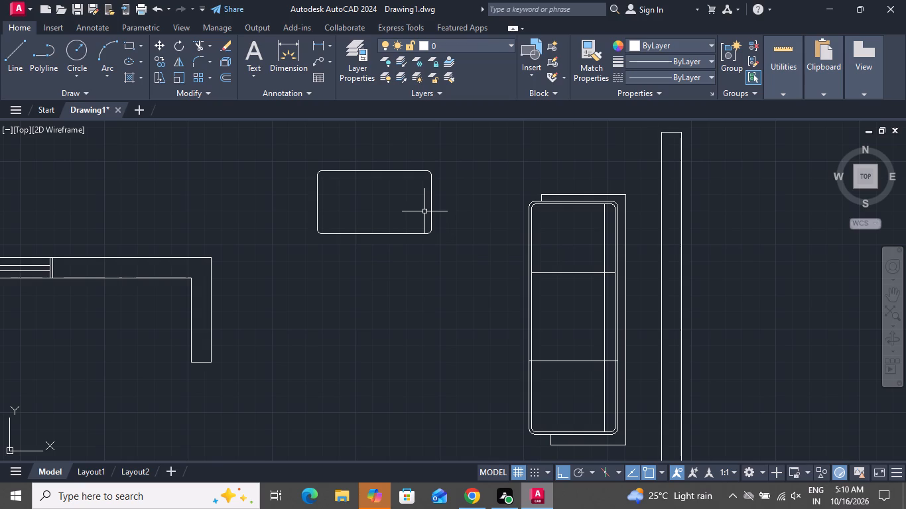
Offset the new rounded rectangle inward by 2 units.
type("O")
key("space")
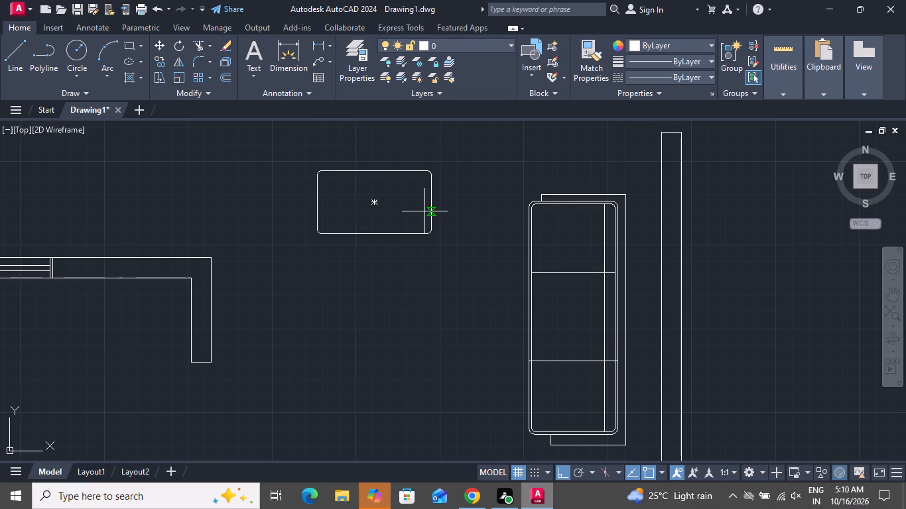
type("2")
key("space")
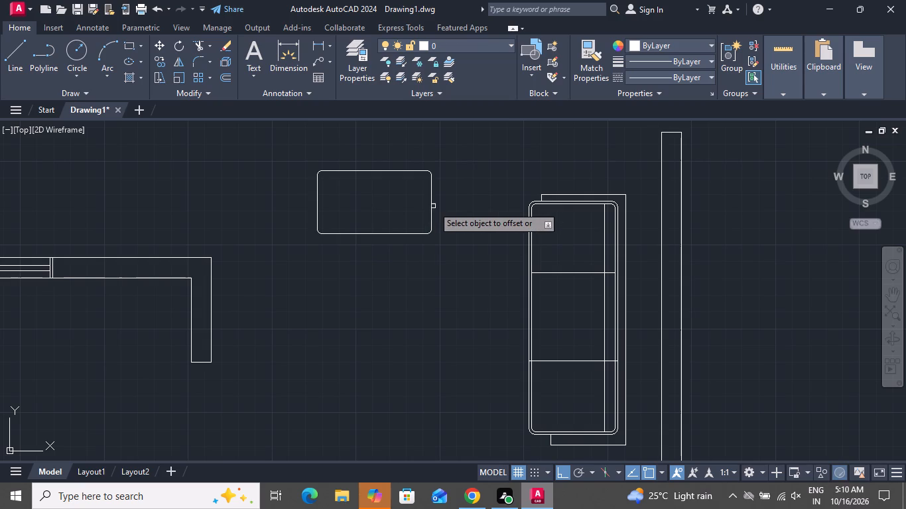
left_click(433, 207)
left_click(387, 210)
right_click(383, 209)
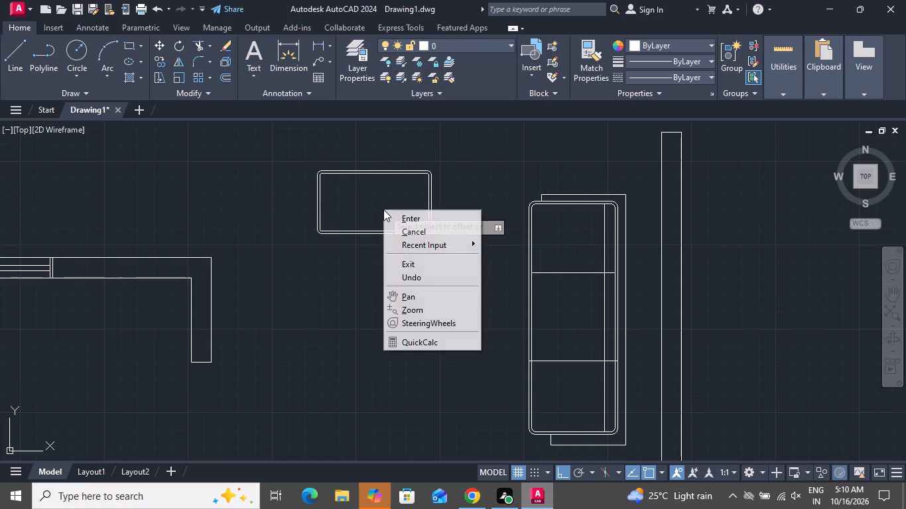
left_click(414, 232)
Draw a vertical dividing line through the middle of the new double-outlined rectangle, from its north edge to its south edge.
left_click(20, 54)
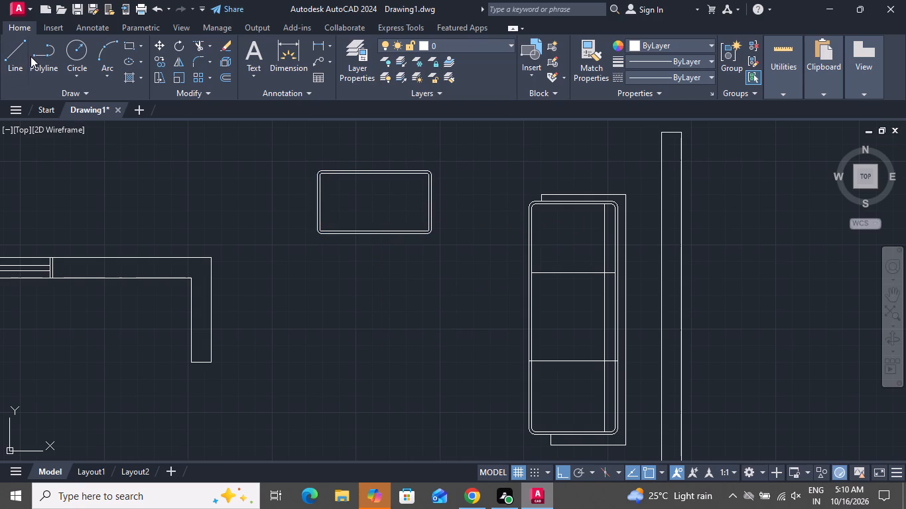
left_click(377, 170)
left_click(376, 233)
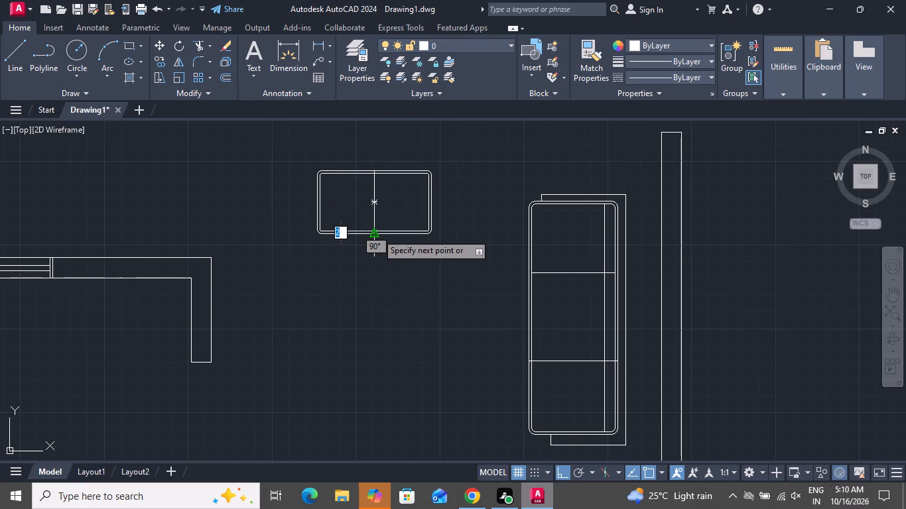
right_click(377, 233)
left_click(399, 256)
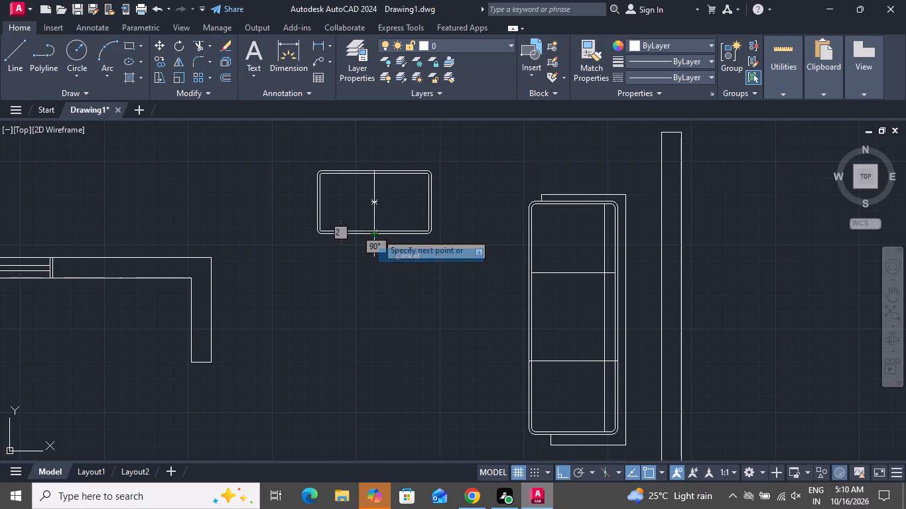
Draw a horizontal line about 85 units long across the small rectangle's outer outline, about 7 units below its north edge.
left_click(10, 50)
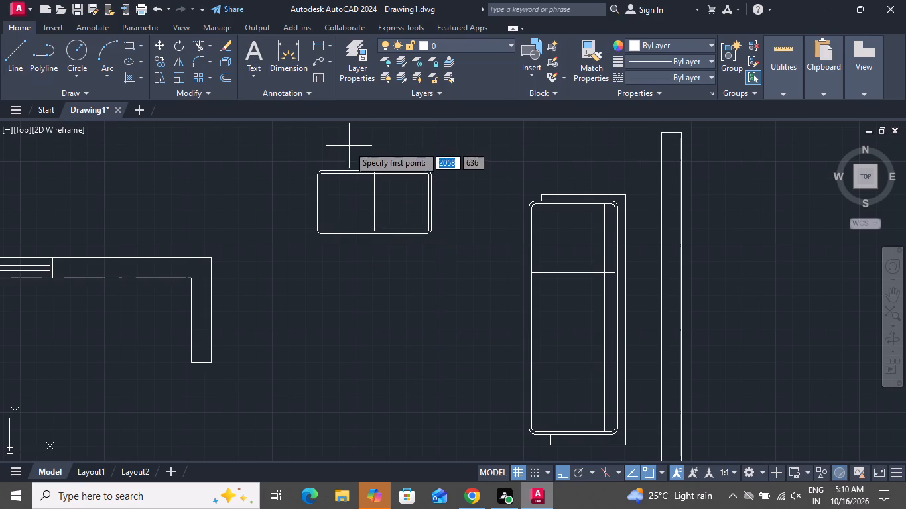
scroll(324, 168, "up", 3)
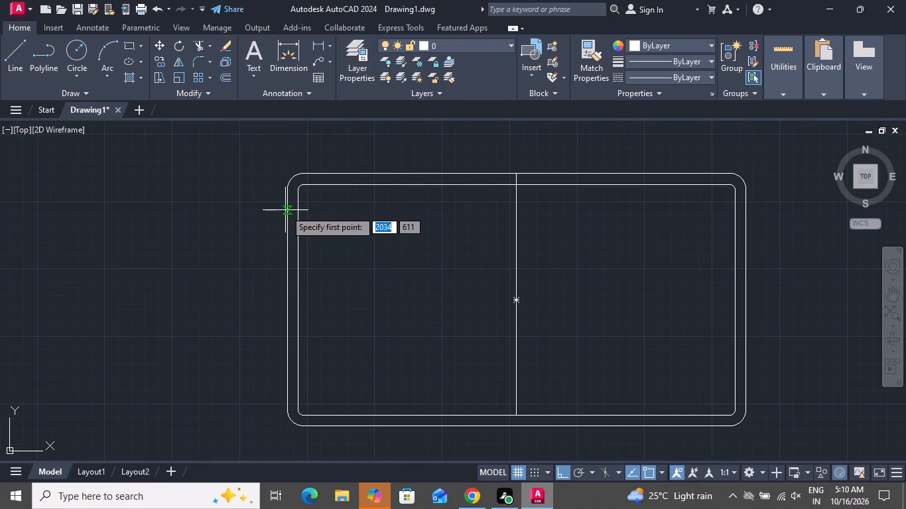
left_click(285, 210)
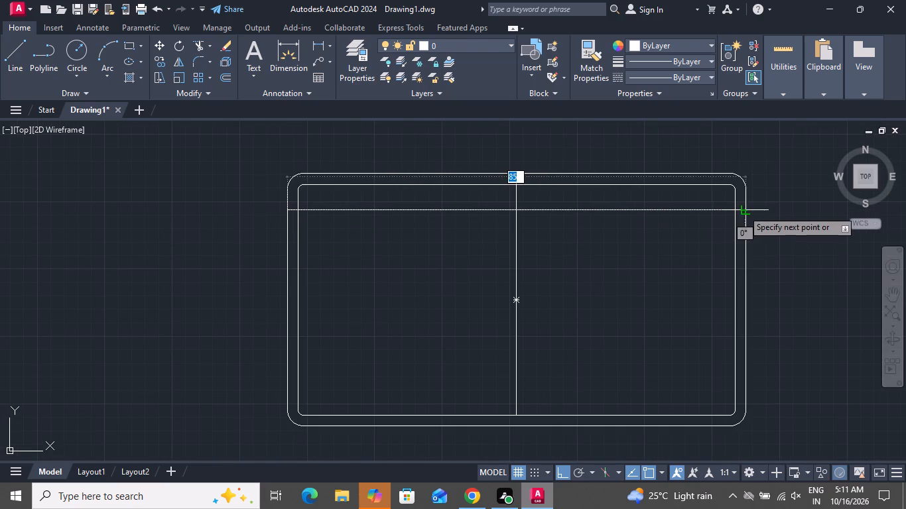
left_click(743, 210)
right_click(732, 216)
left_click(738, 242)
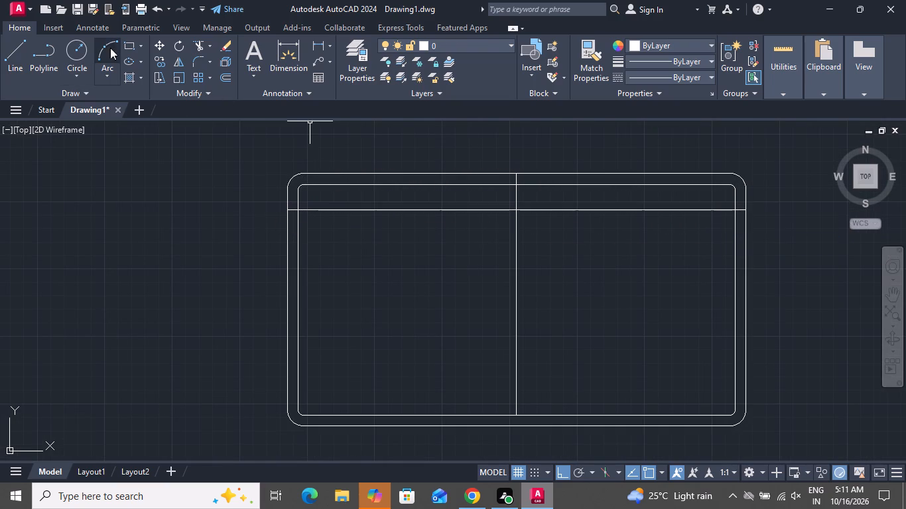
Draw a back-and-arms outline around the two-seat sofa's west, north and east sides, about 96 units wide and 45 units deep.
left_click(18, 58)
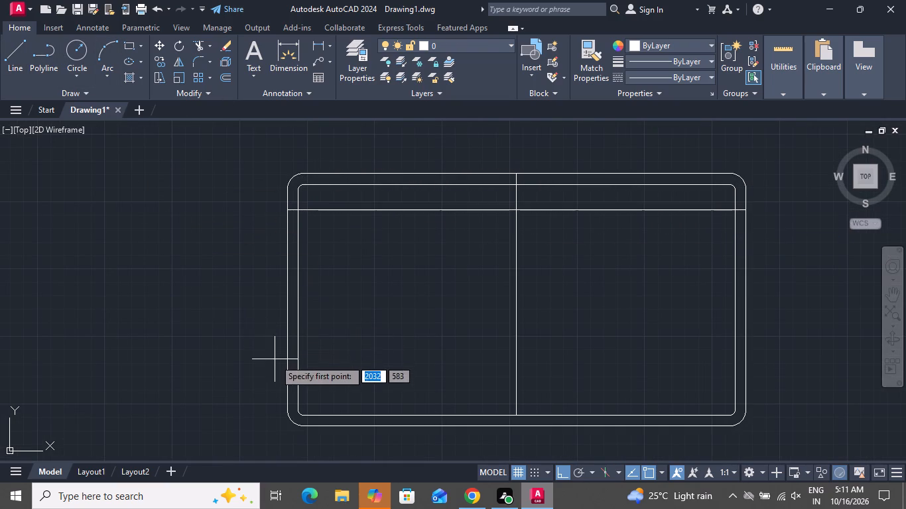
left_click(286, 376)
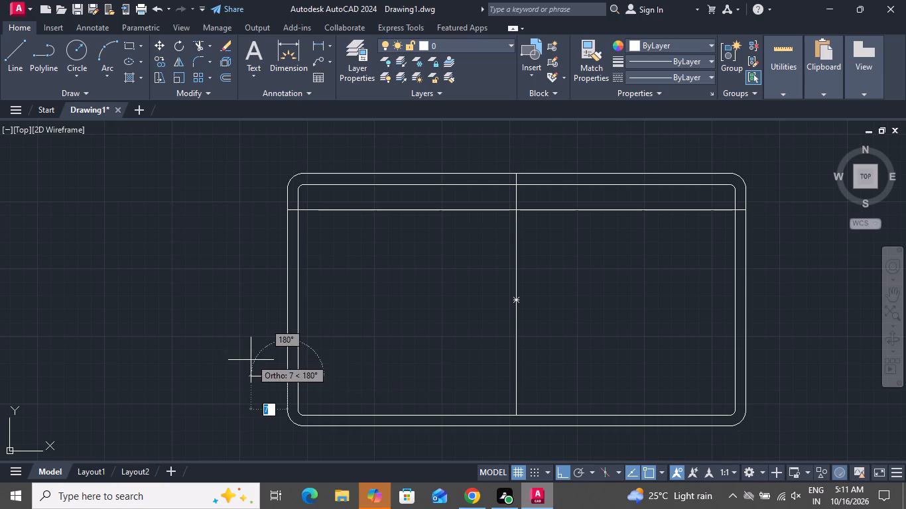
left_click(257, 369)
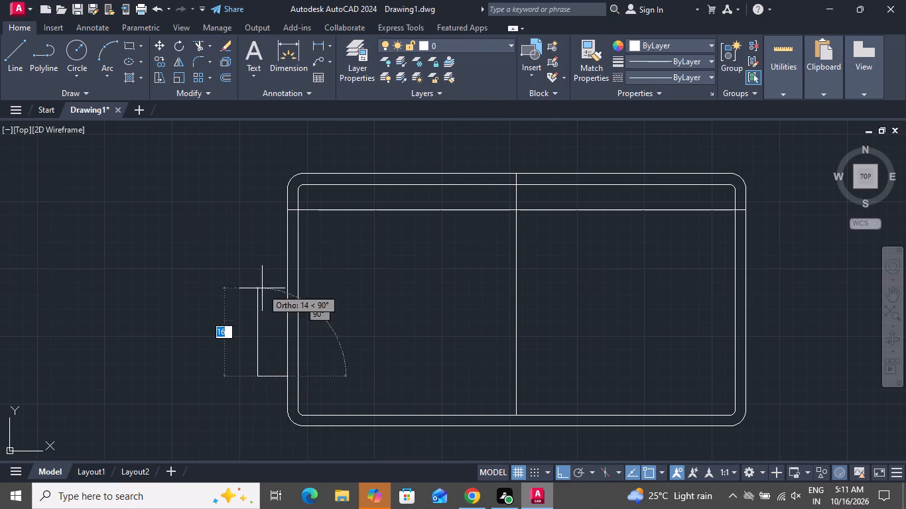
left_click(271, 139)
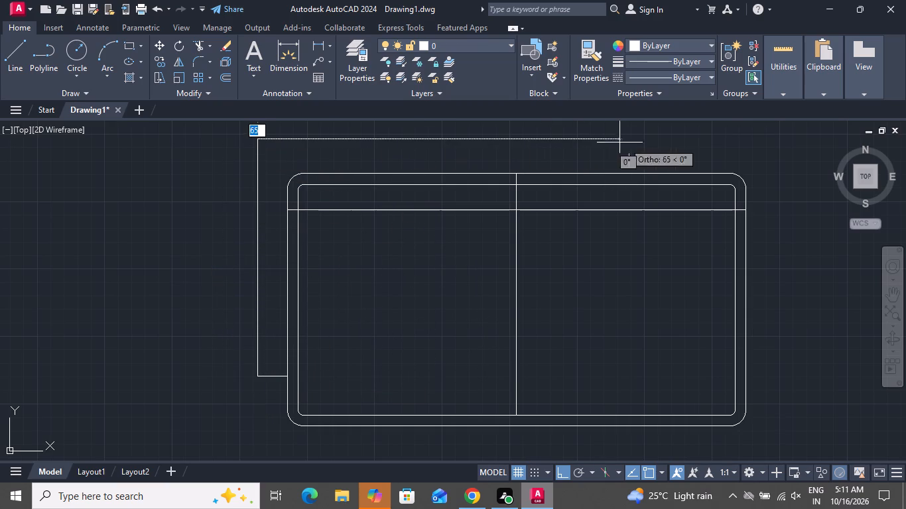
left_click(773, 148)
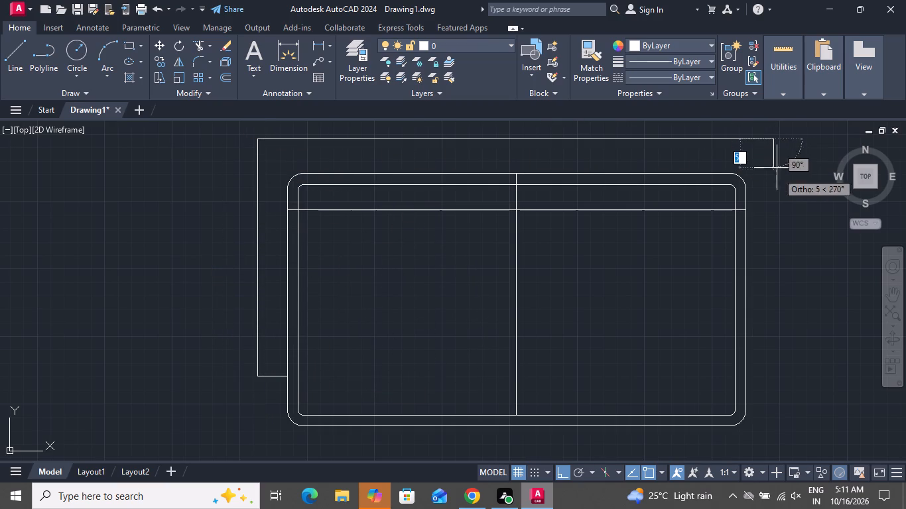
left_click(778, 383)
left_click(745, 380)
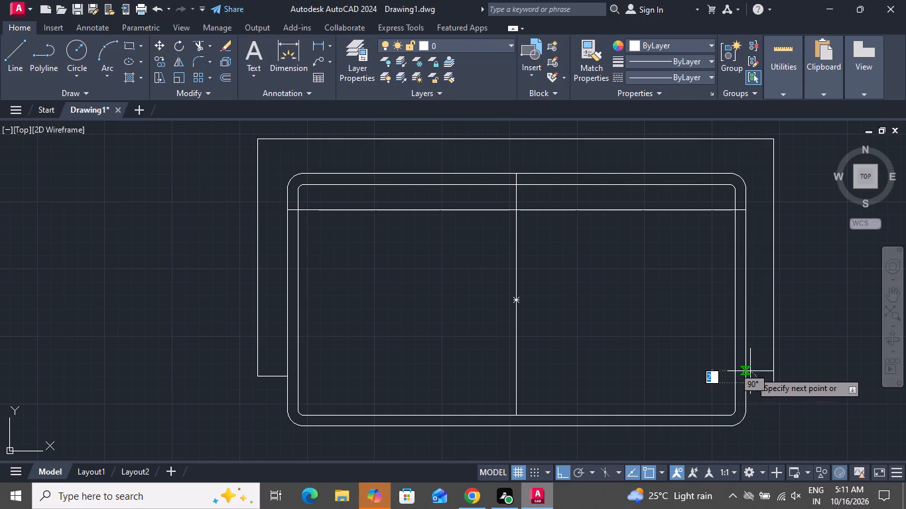
right_click(751, 371)
left_click(785, 232)
Move the two-seat sofa horizontally east so it sits closer to the long sofa.
scroll(643, 305, "down", 2)
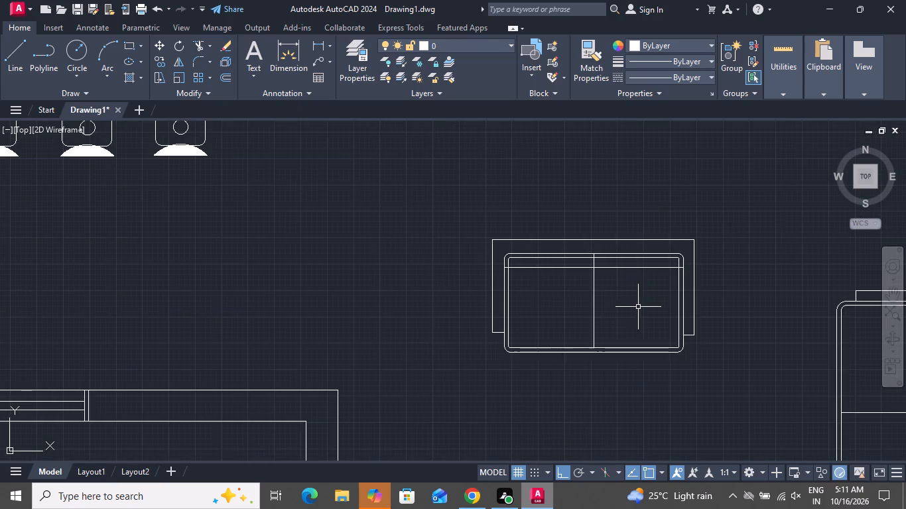
scroll(594, 301, "down", 1)
left_click(695, 243)
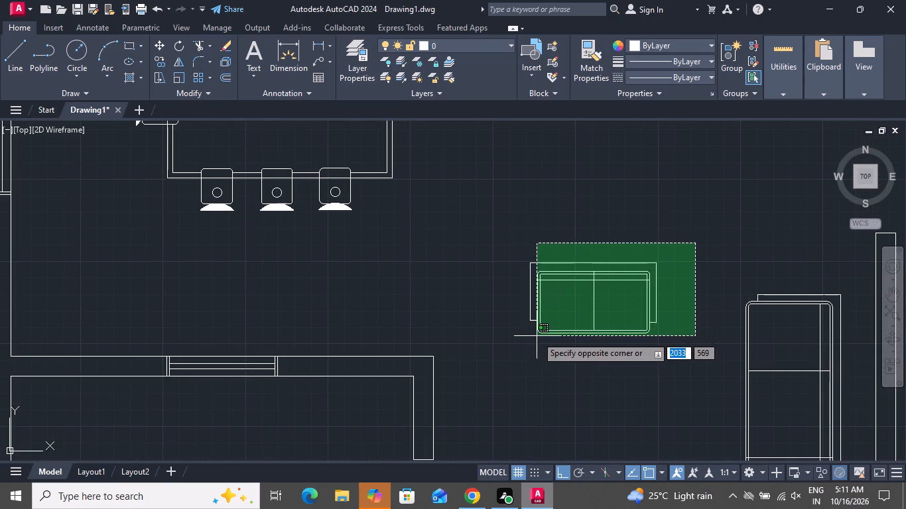
left_click(537, 337)
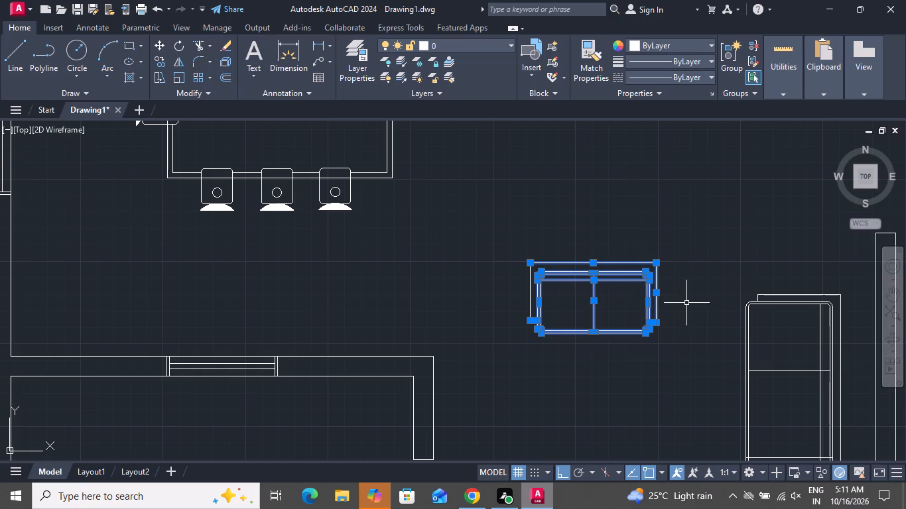
left_click_drag(640, 235, 636, 254)
left_click(431, 373)
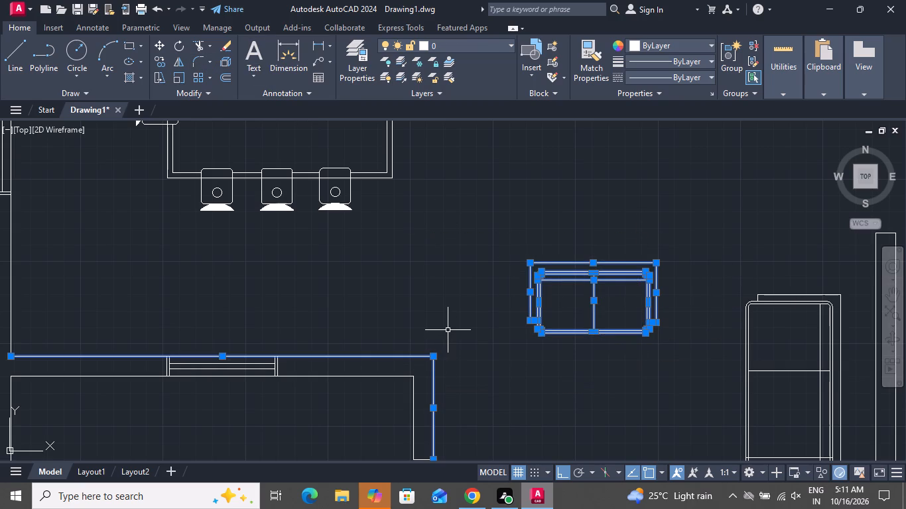
key("Escape")
left_click_drag(708, 241, 699, 260)
left_click(518, 365)
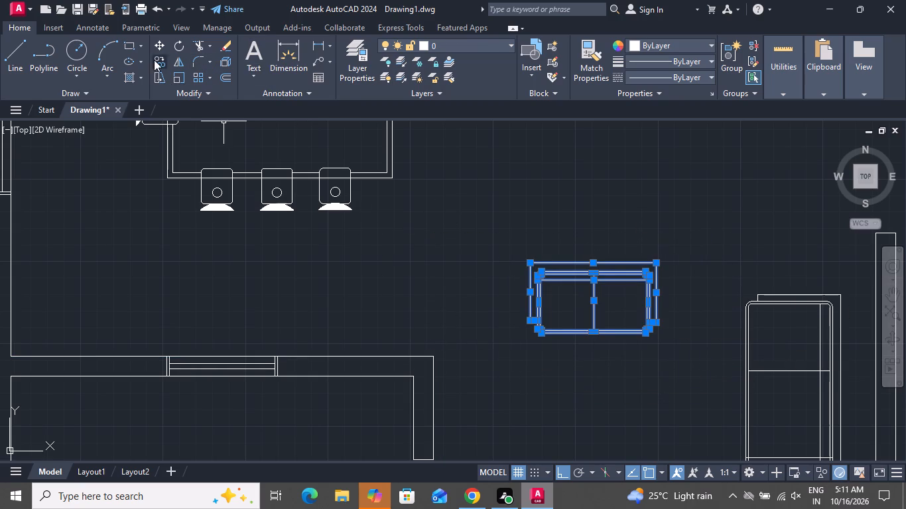
left_click(161, 48)
left_click(657, 322)
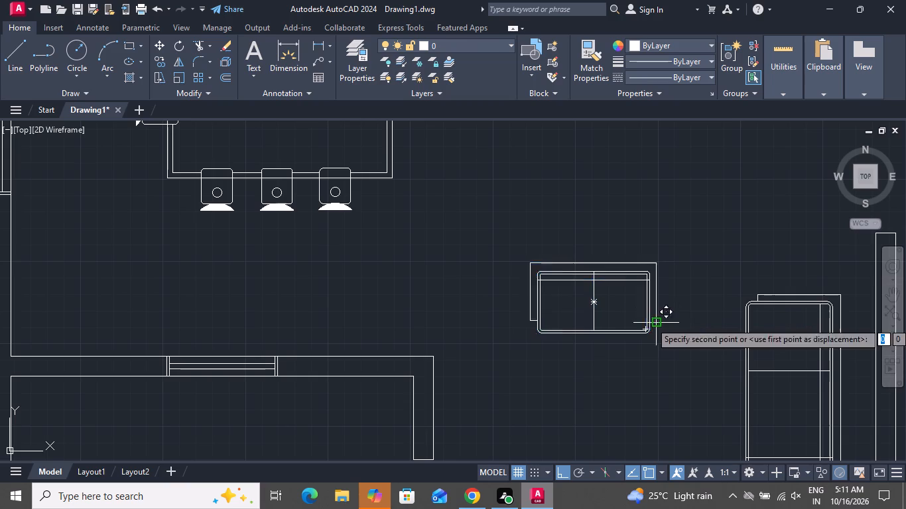
left_click(706, 321)
Copy the two-seat sofa straight south, beside the lower part of the long sofa.
scroll(615, 333, "down", 3)
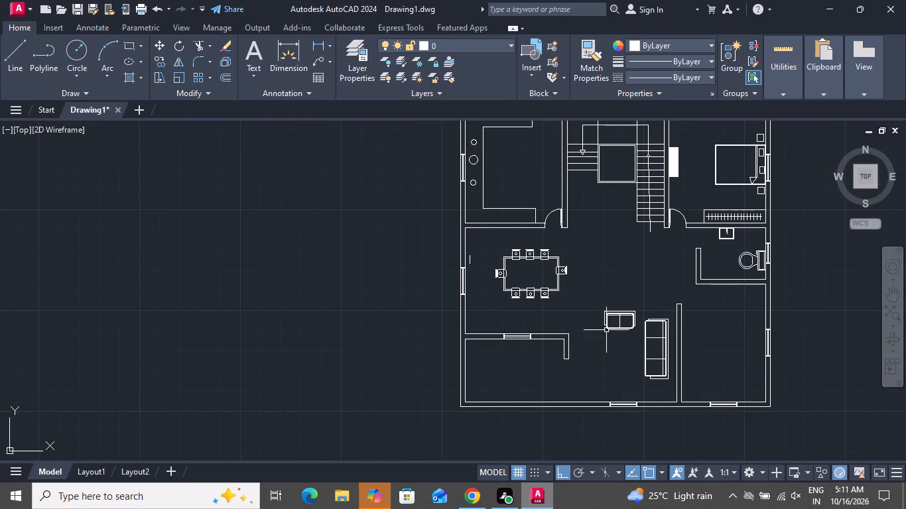
left_click(639, 296)
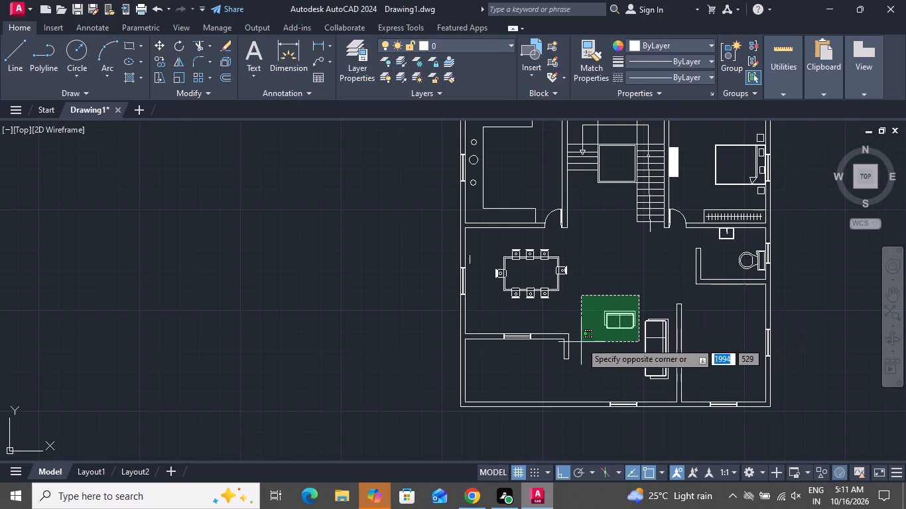
left_click(581, 343)
left_click(161, 60)
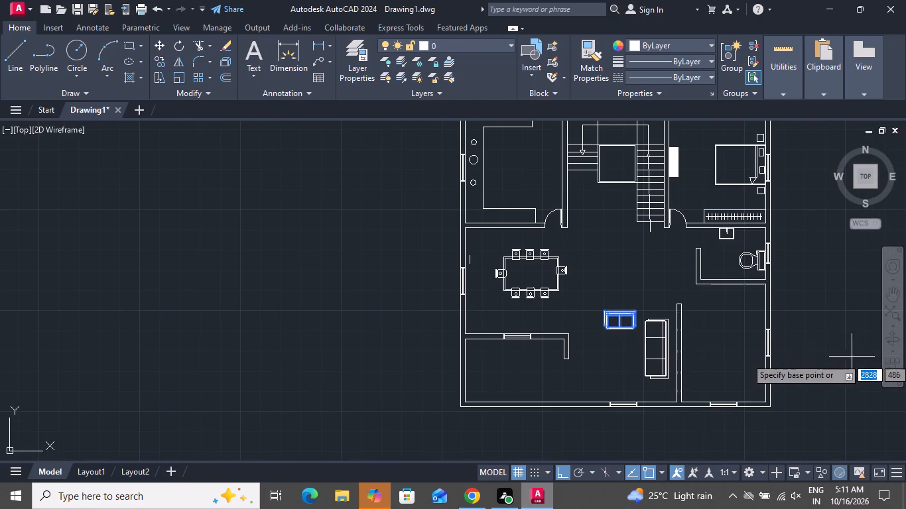
left_click(624, 337)
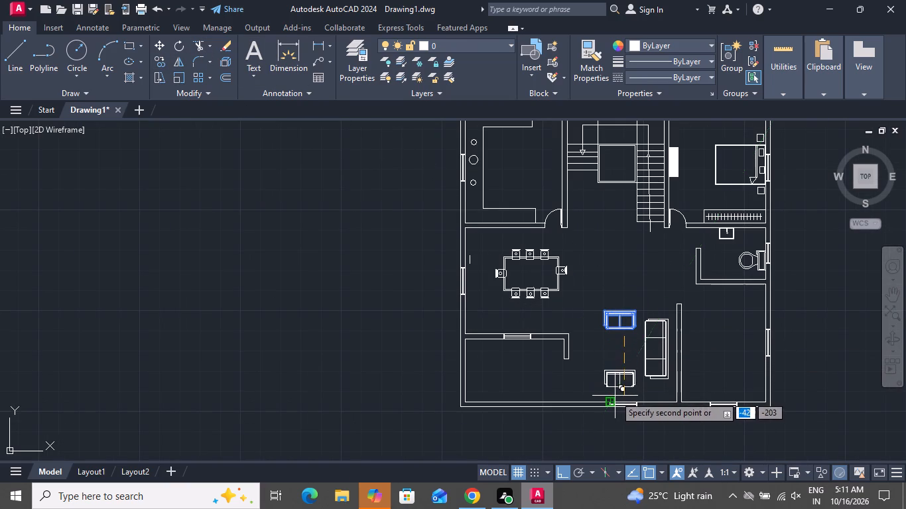
left_click(615, 395)
right_click(616, 394)
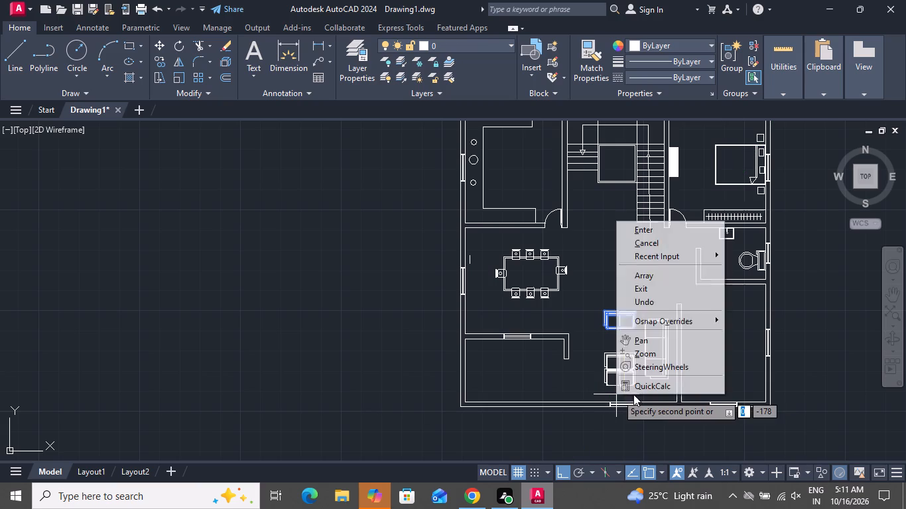
left_click(641, 239)
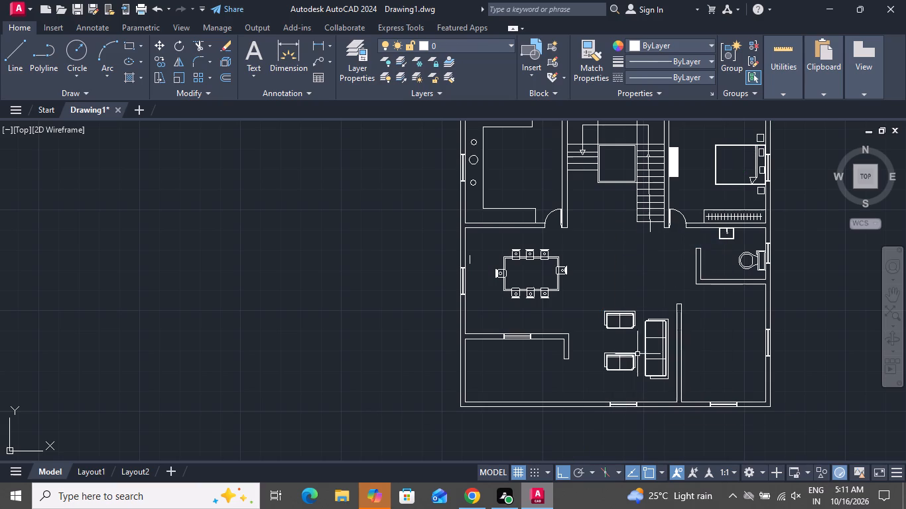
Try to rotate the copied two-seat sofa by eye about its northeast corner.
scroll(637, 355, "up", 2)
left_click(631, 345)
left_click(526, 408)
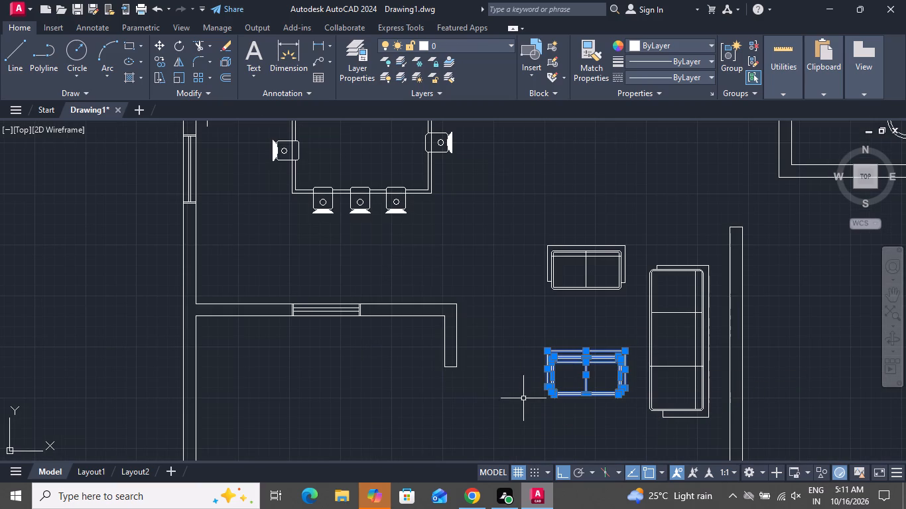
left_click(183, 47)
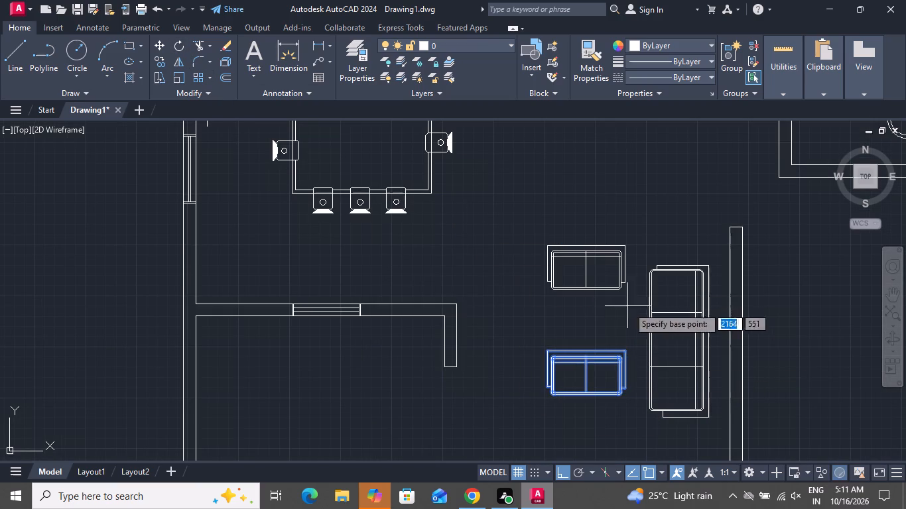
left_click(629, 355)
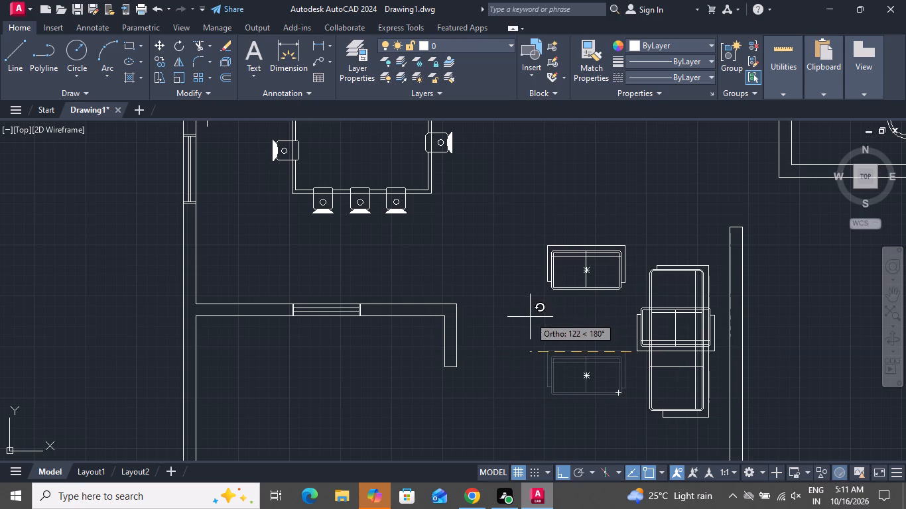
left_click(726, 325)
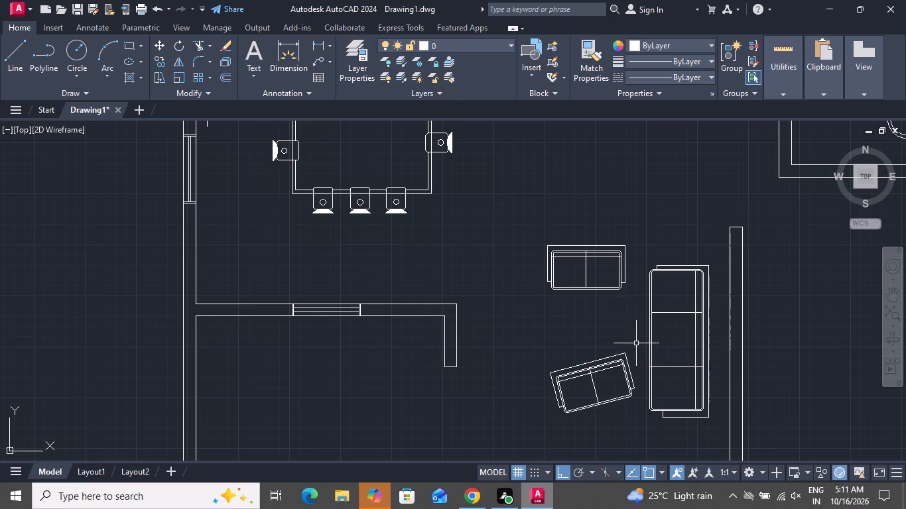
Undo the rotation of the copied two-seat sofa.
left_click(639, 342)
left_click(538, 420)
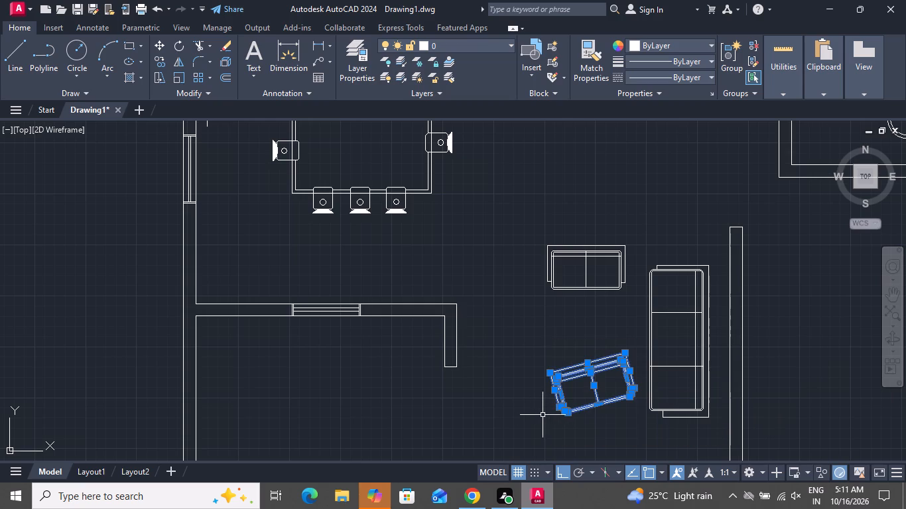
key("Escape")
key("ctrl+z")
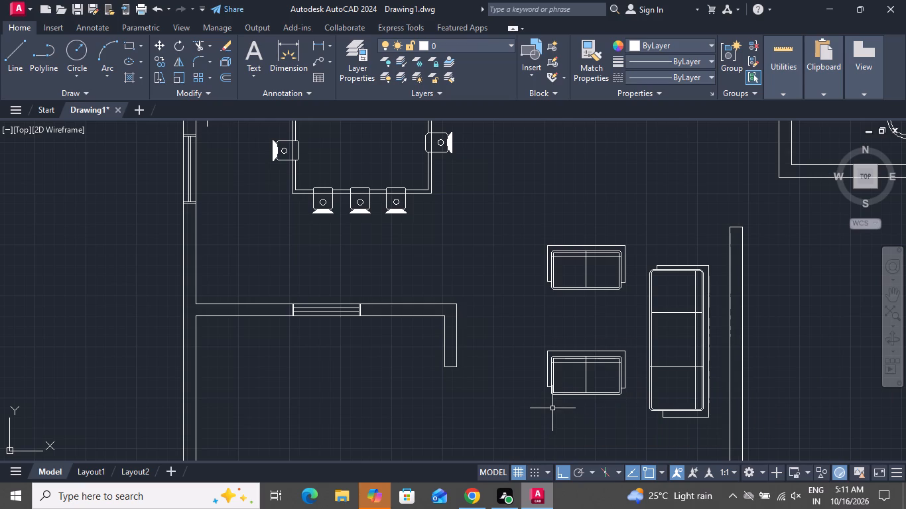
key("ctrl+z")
Move the south two-seat sofa copy horizontally into the empty space east of the house plan.
left_click(637, 346)
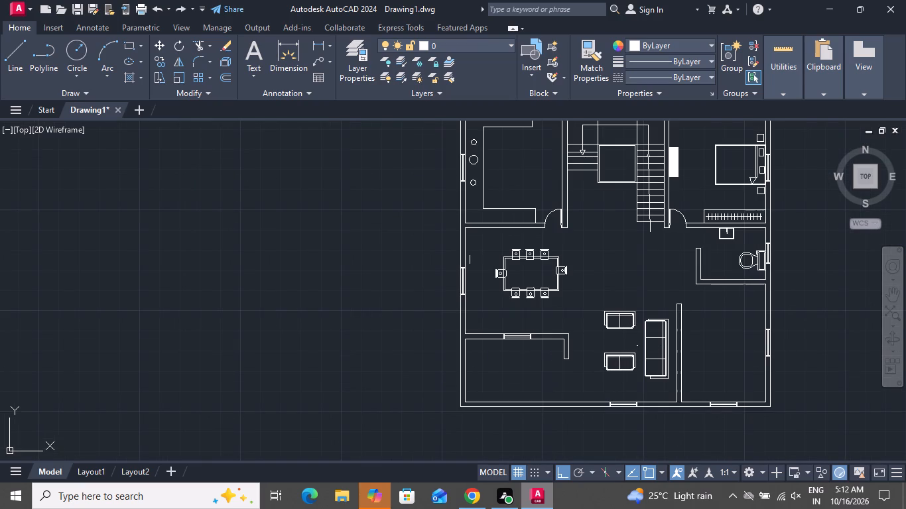
left_click(610, 384)
scroll(694, 398, "up", 2)
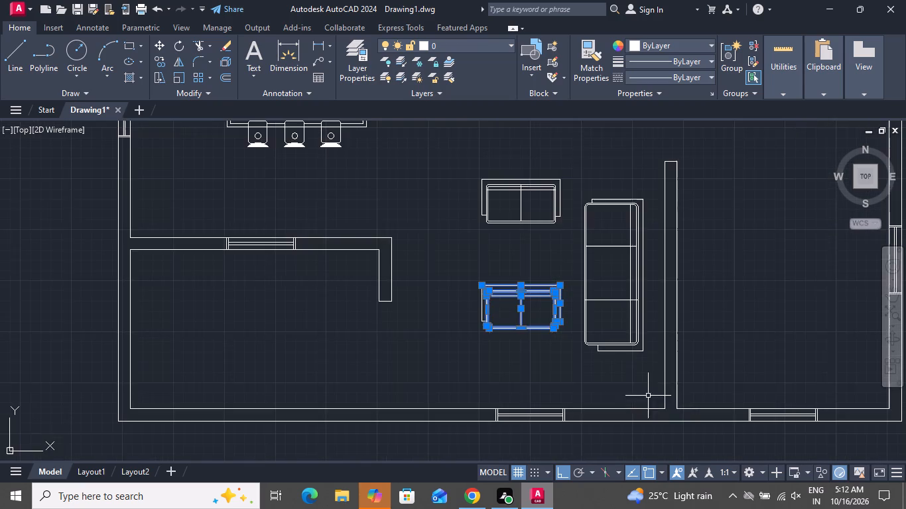
scroll(571, 333, "up", 1)
scroll(570, 331, "down", 1)
scroll(570, 328, "up", 1)
left_click(566, 249)
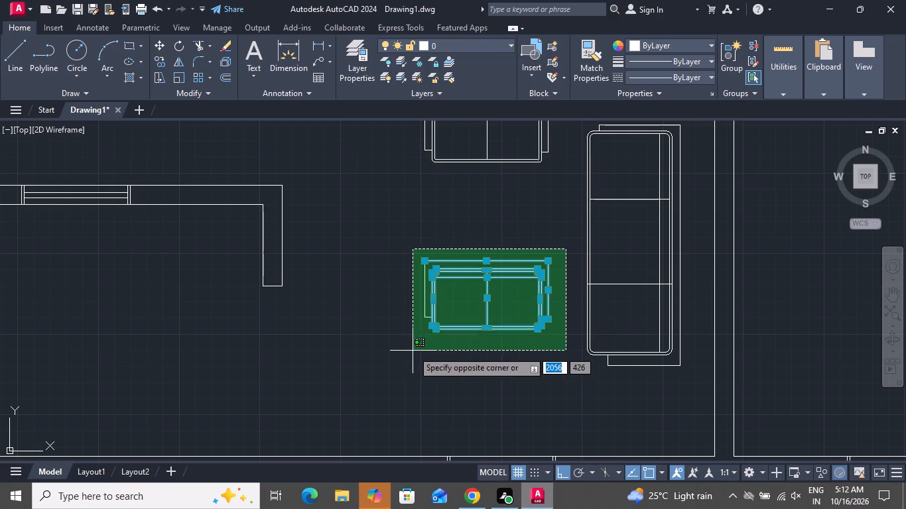
left_click(413, 351)
left_click(155, 44)
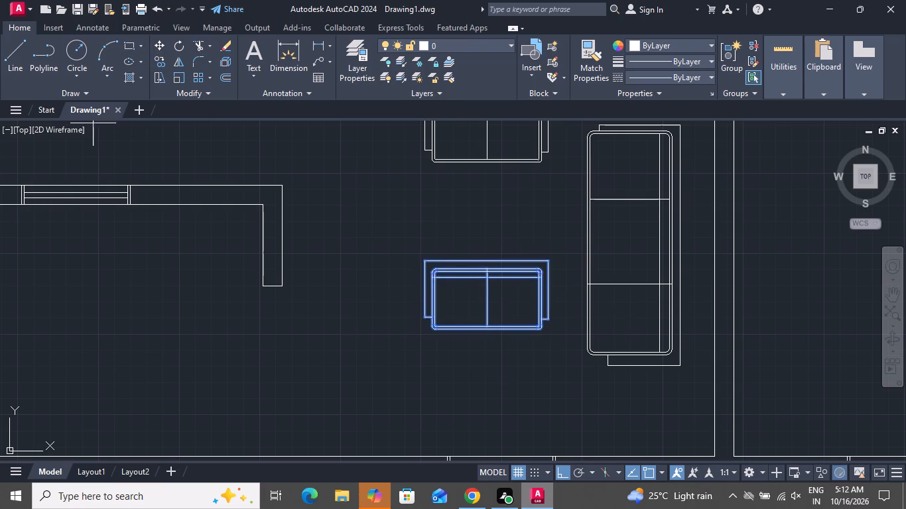
left_click(482, 292)
scroll(390, 354, "down", 1)
scroll(390, 355, "up", 1)
scroll(390, 355, "down", 1)
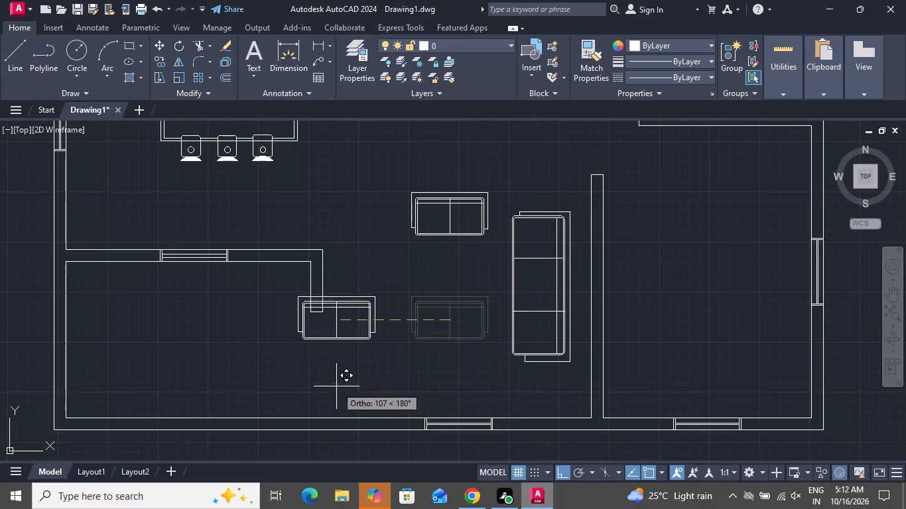
scroll(230, 362, "down", 3)
left_click(490, 343)
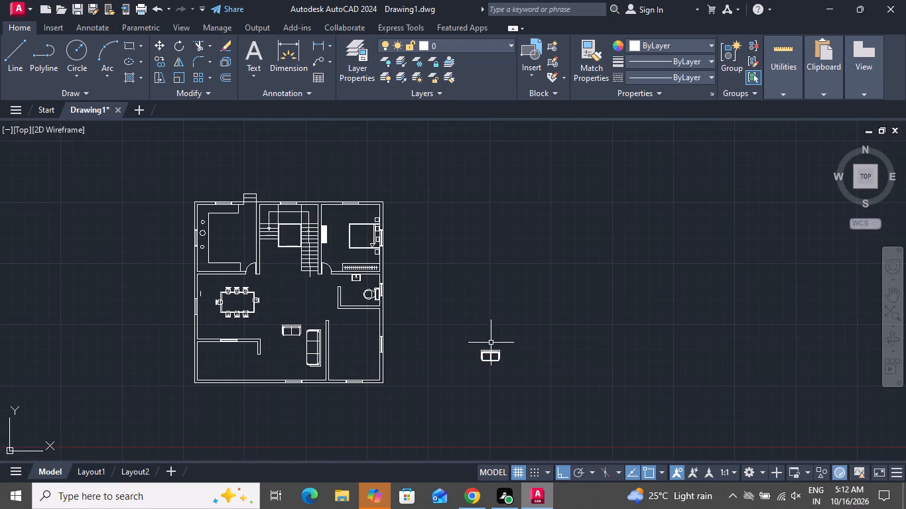
right_click(492, 343)
key("Escape")
Rotate the two-seat sofa outside the house 180° so its backrest faces south.
left_click_drag(541, 324, 539, 331)
left_click(451, 380)
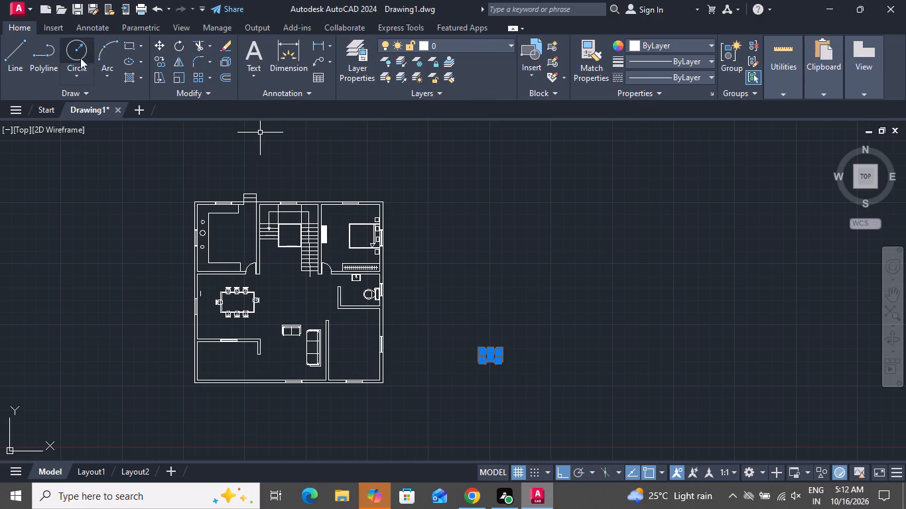
left_click(176, 48)
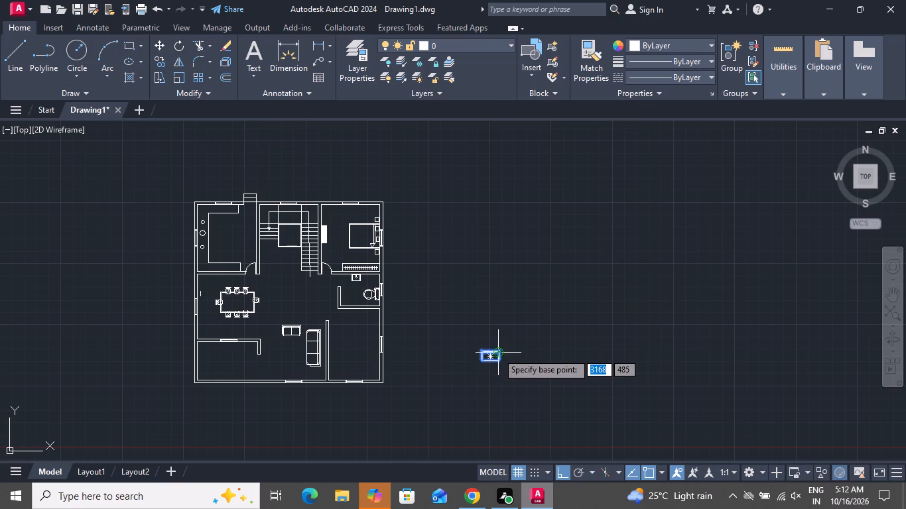
left_click(497, 353)
left_click(470, 367)
Turn off Ortho and move the rotated two-seat sofa back into the living area, just north of the south wall's window.
left_click(555, 326)
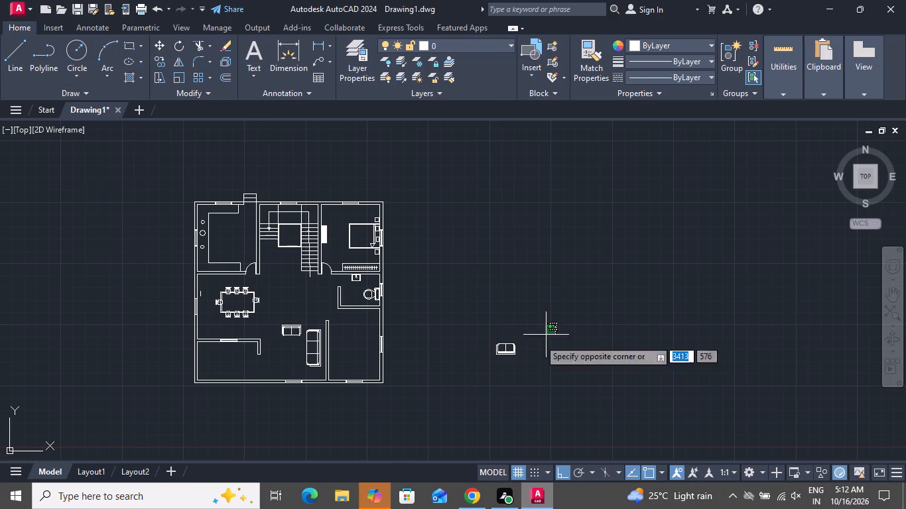
left_click(478, 381)
left_click(562, 478)
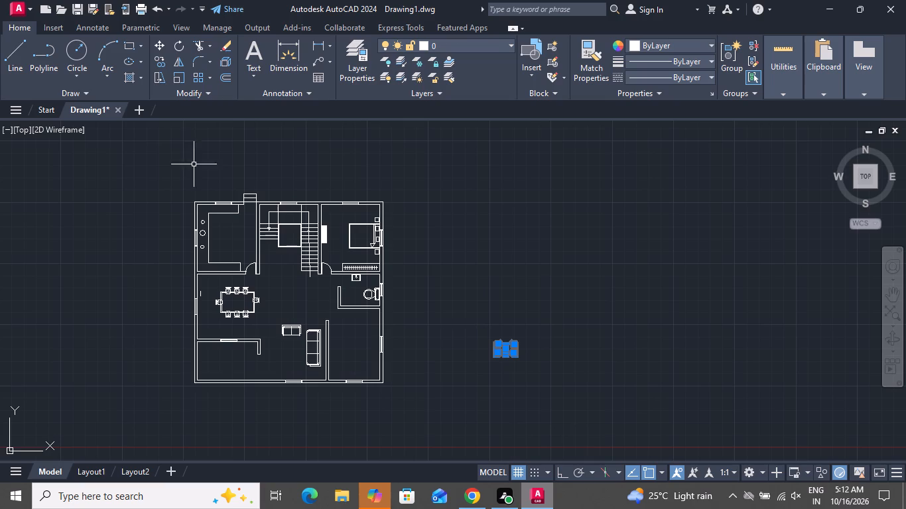
left_click(157, 44)
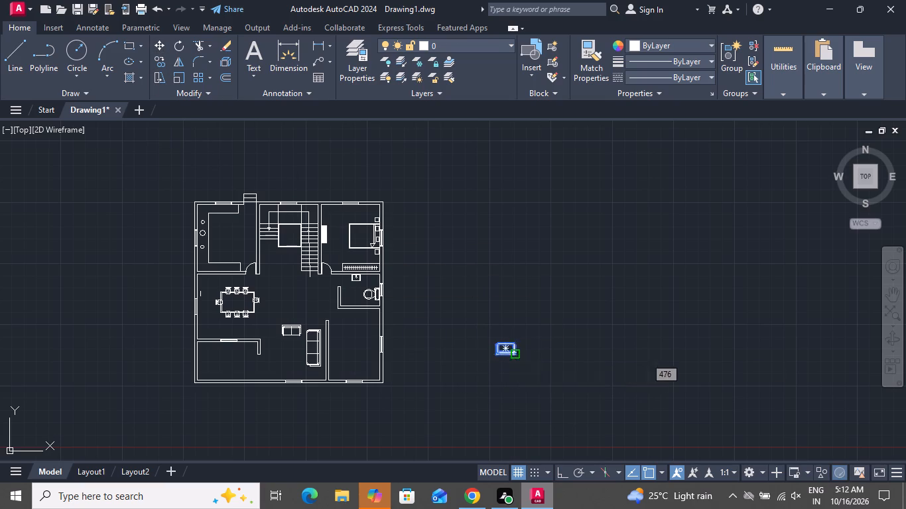
left_click(517, 357)
scroll(277, 353, "up", 1)
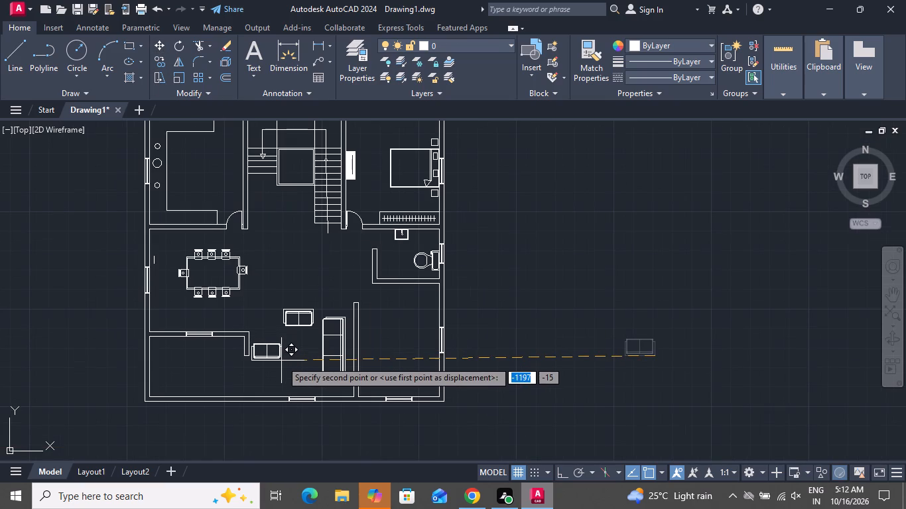
left_click(310, 385)
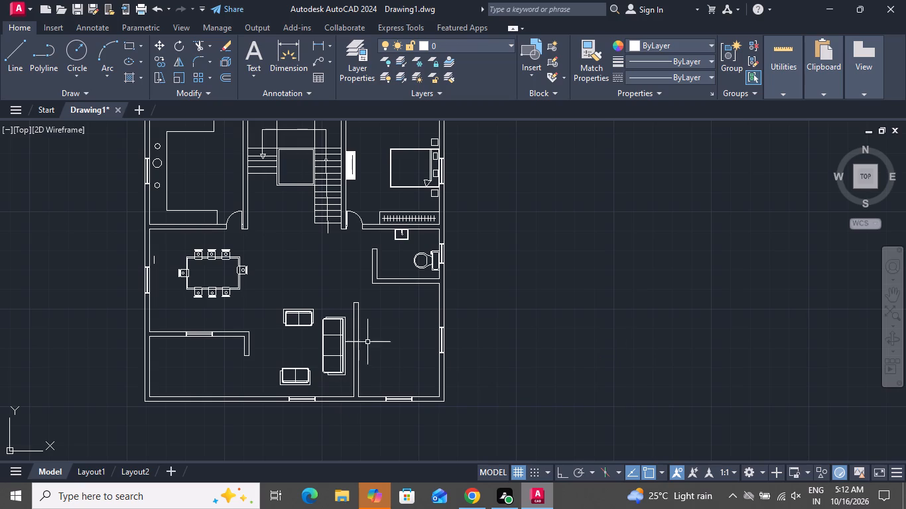
Move the south two-seat sofa slightly east so it lines up better below the north two-seat sofa.
scroll(291, 404, "up", 3)
scroll(324, 362, "down", 2)
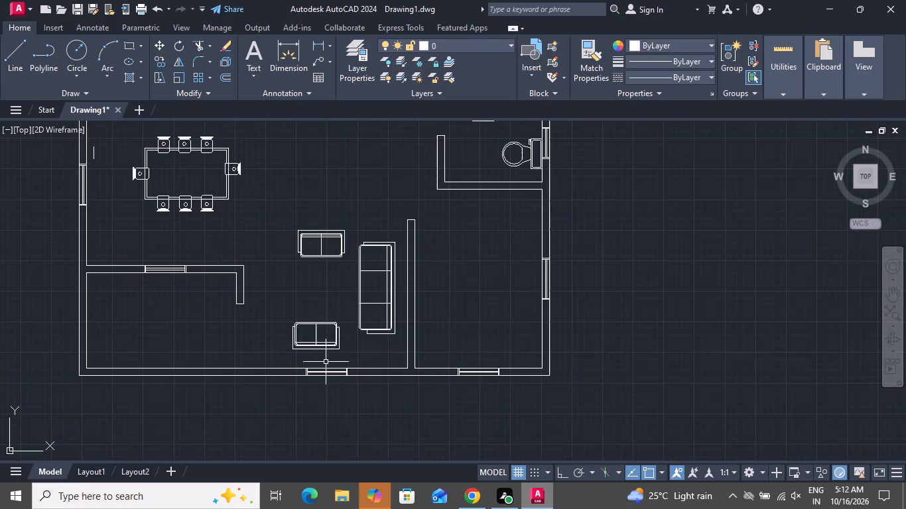
left_click(346, 315)
left_click(272, 351)
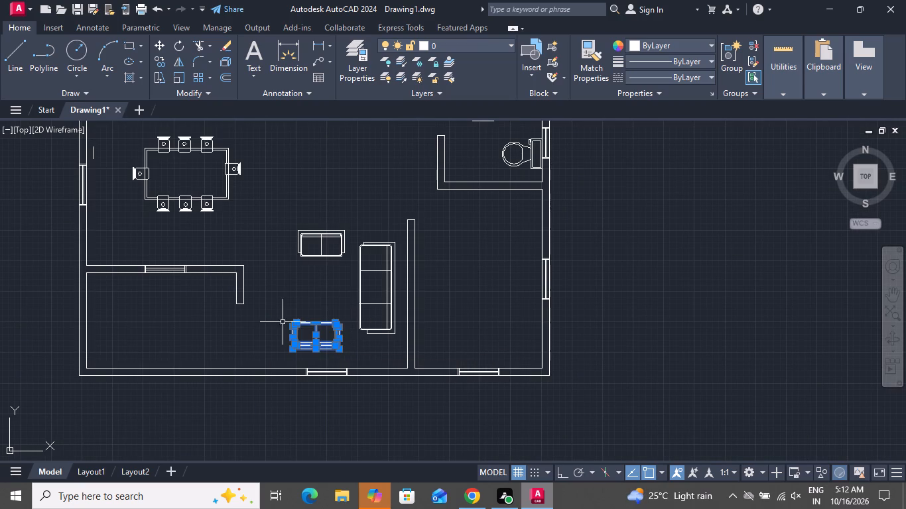
left_click(153, 45)
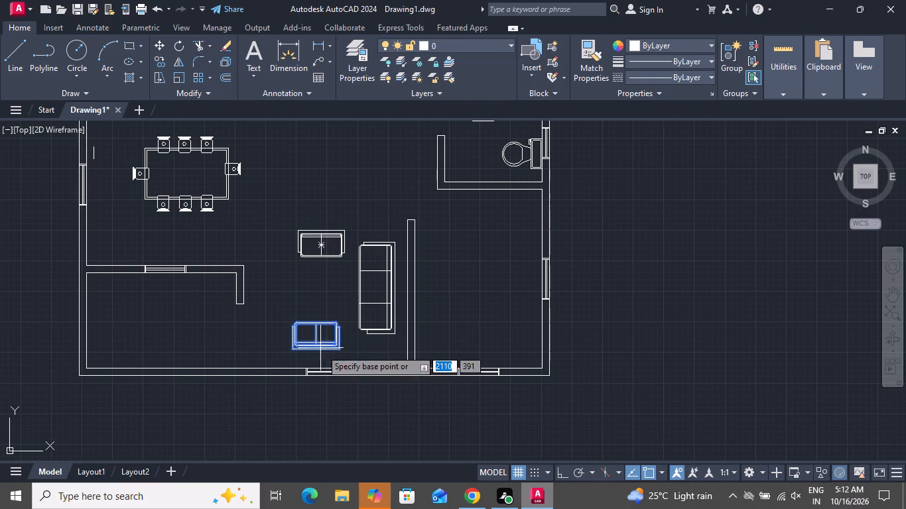
scroll(324, 363, "up", 2)
left_click(360, 278)
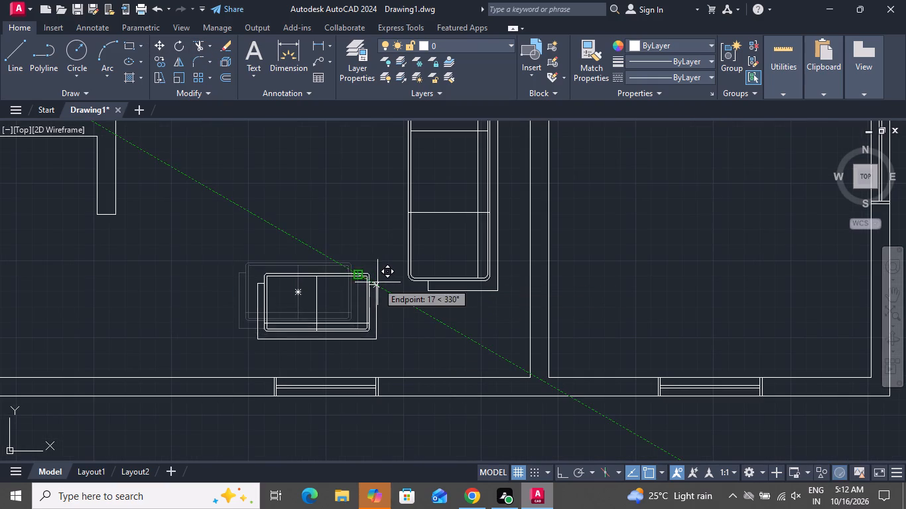
left_click(381, 277)
Draw a rectangle for a coffee table between the two facing two-seat sofas, reaching down to the south sofa's front edge.
scroll(375, 349, "down", 1)
scroll(375, 349, "up", 1)
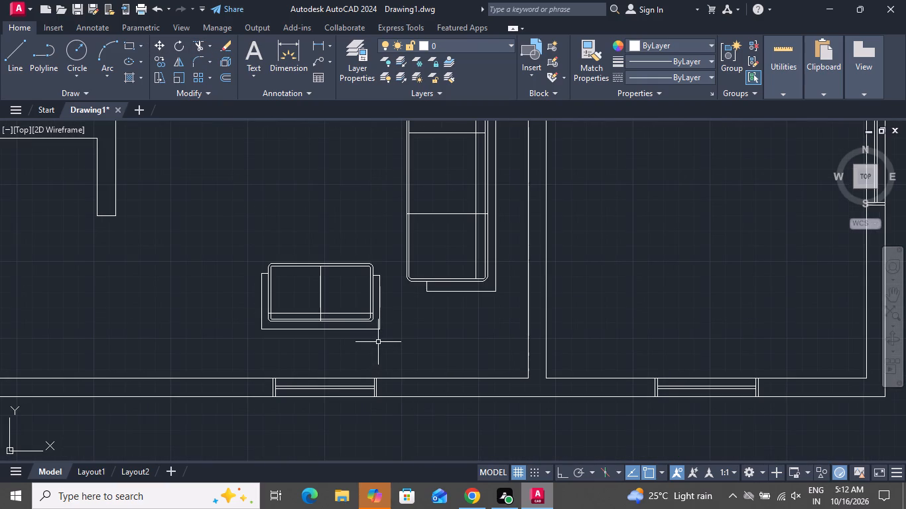
scroll(378, 342, "down", 3)
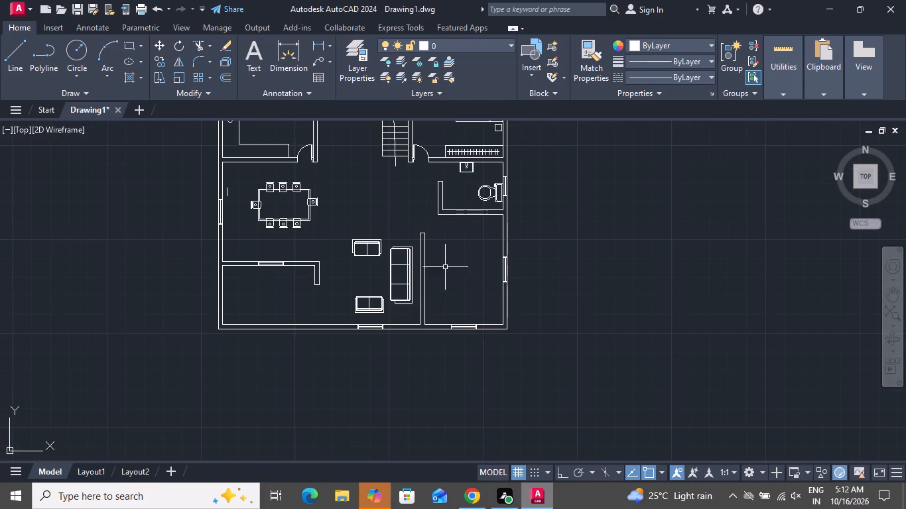
left_click(128, 46)
left_click(362, 268)
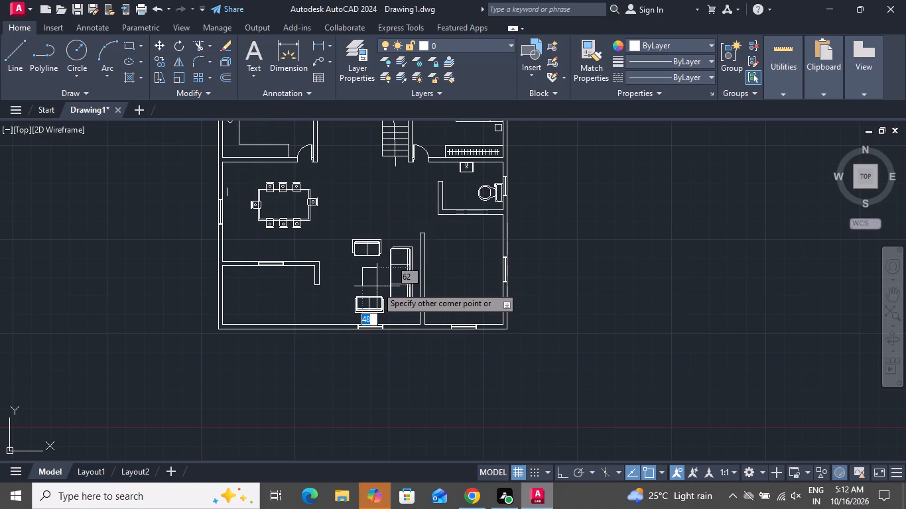
left_click(380, 290)
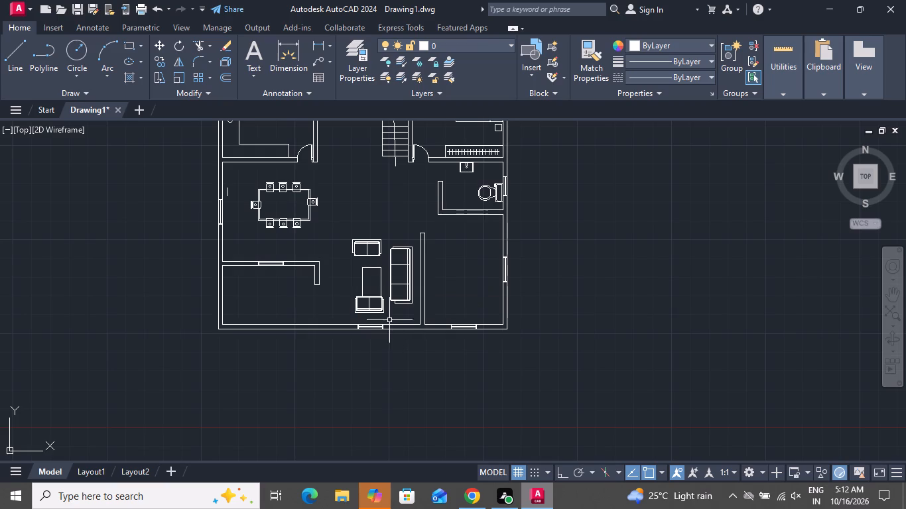
Move the coffee table rectangle slightly northwest so it sits clear between the two two-seat sofas.
scroll(389, 320, "up", 2)
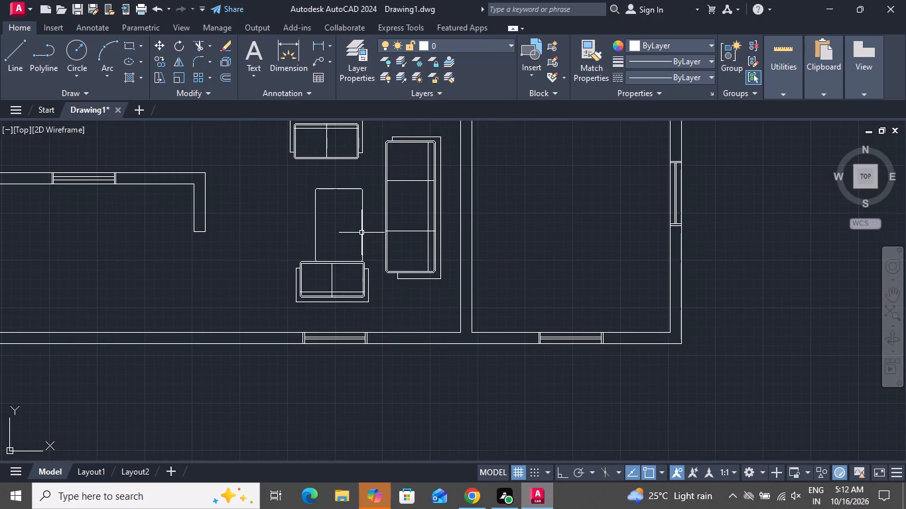
left_click(361, 233)
left_click(162, 42)
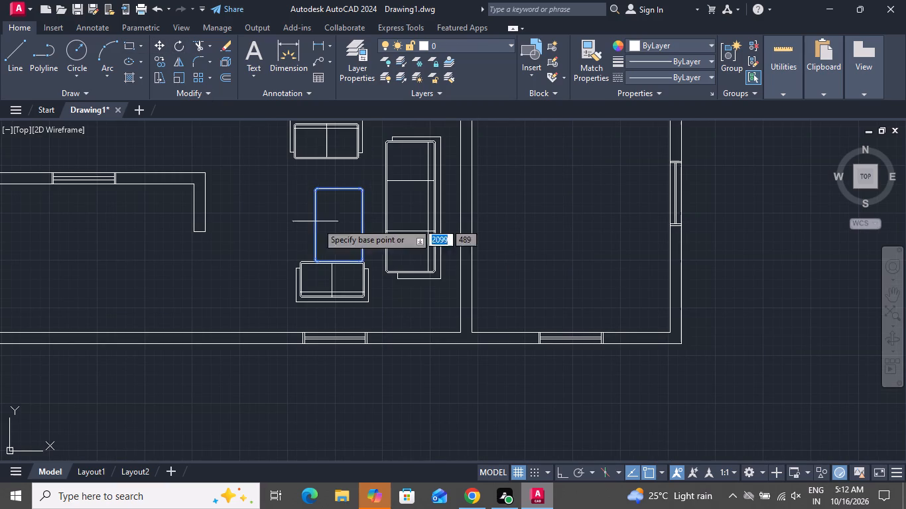
left_click(341, 192)
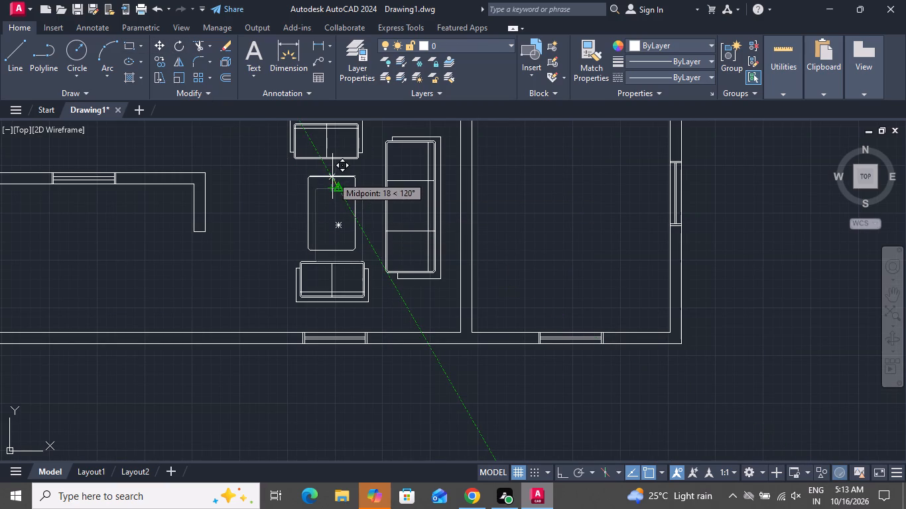
left_click(332, 176)
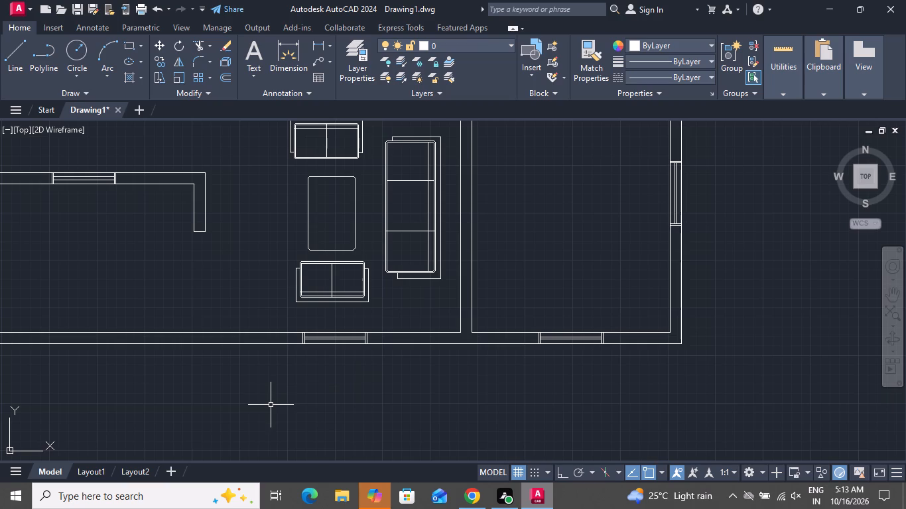
Offset the coffee table rectangle inward by 2 to form its inner border.
type("O")
key("space")
key("2")
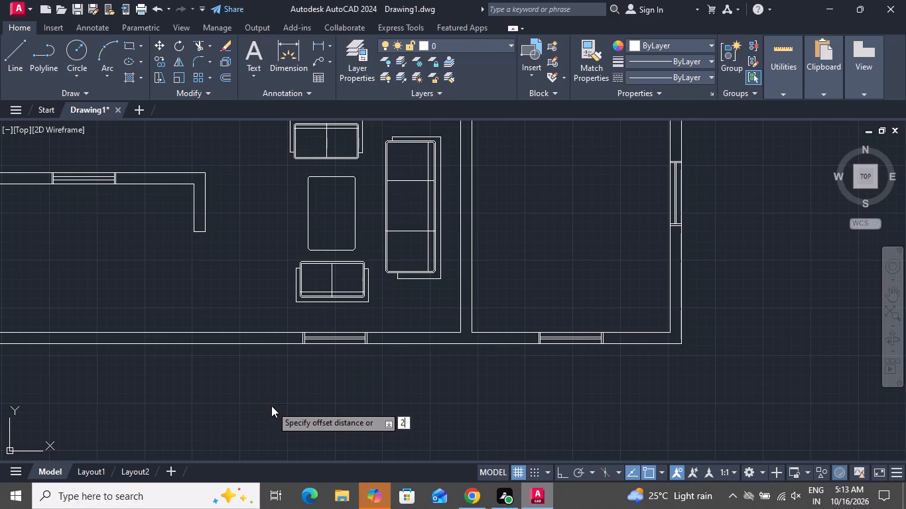
key("space")
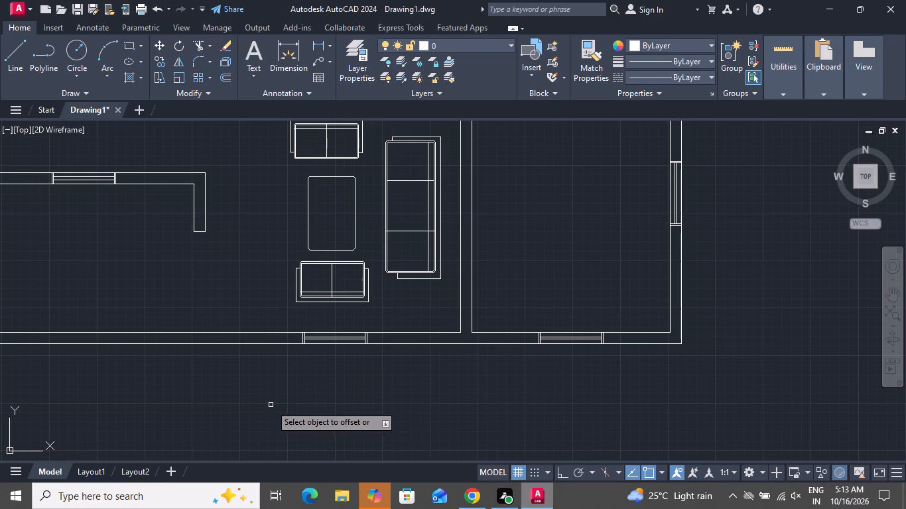
left_click(307, 239)
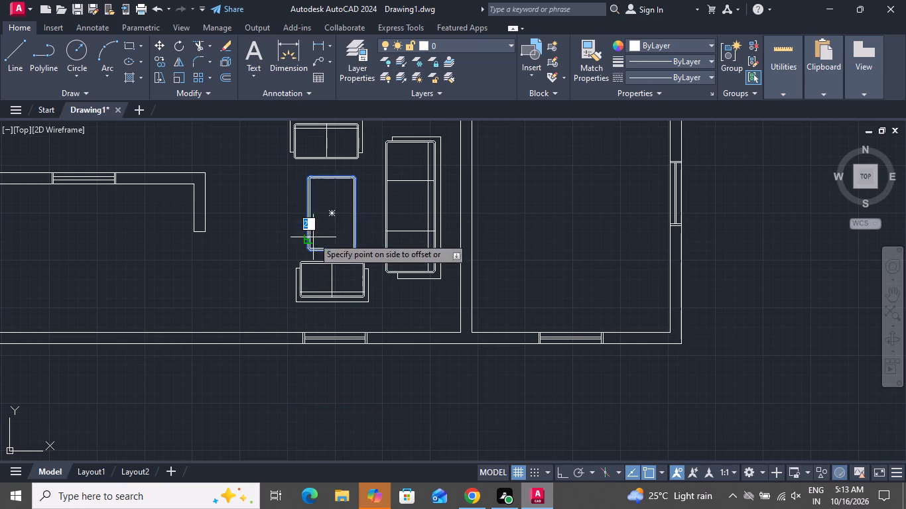
left_click(335, 232)
right_click(335, 232)
left_click(360, 248)
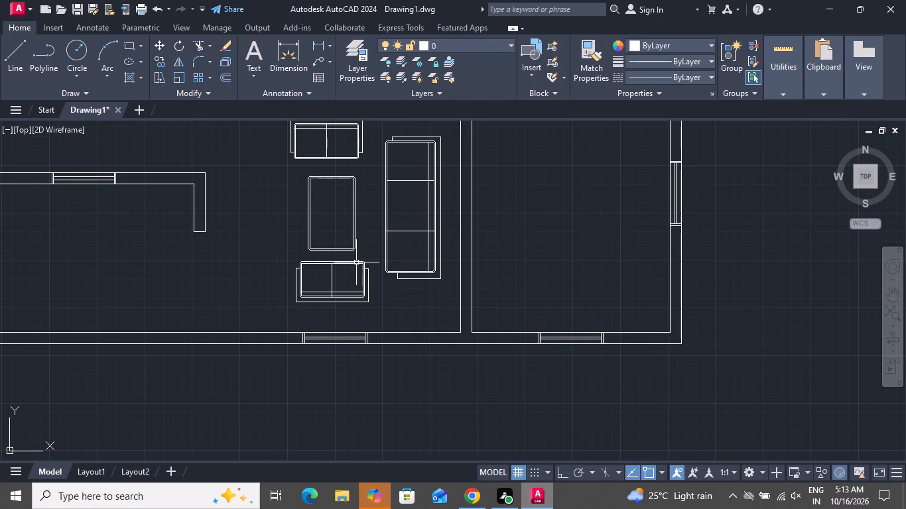
Change the object colour of the three sofas and the coffee table to orange 248,153,30.
scroll(347, 293, "down", 4)
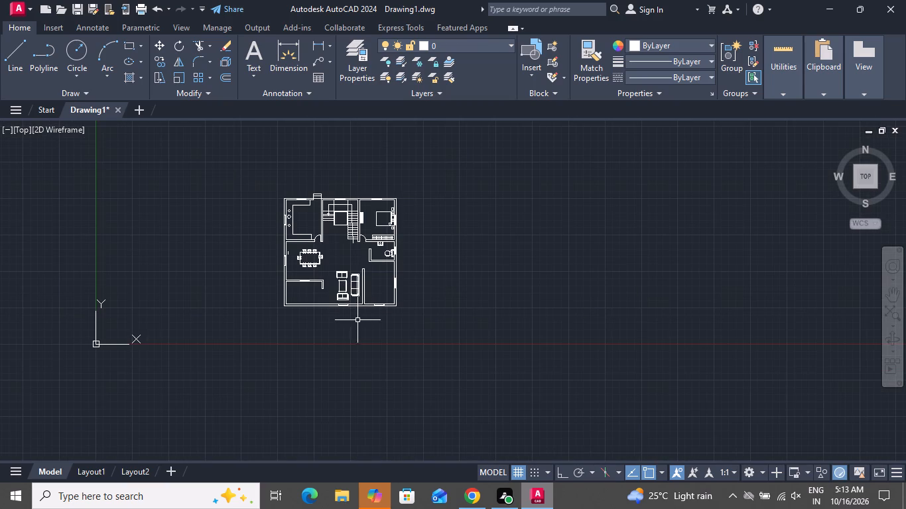
scroll(358, 323, "down", 2)
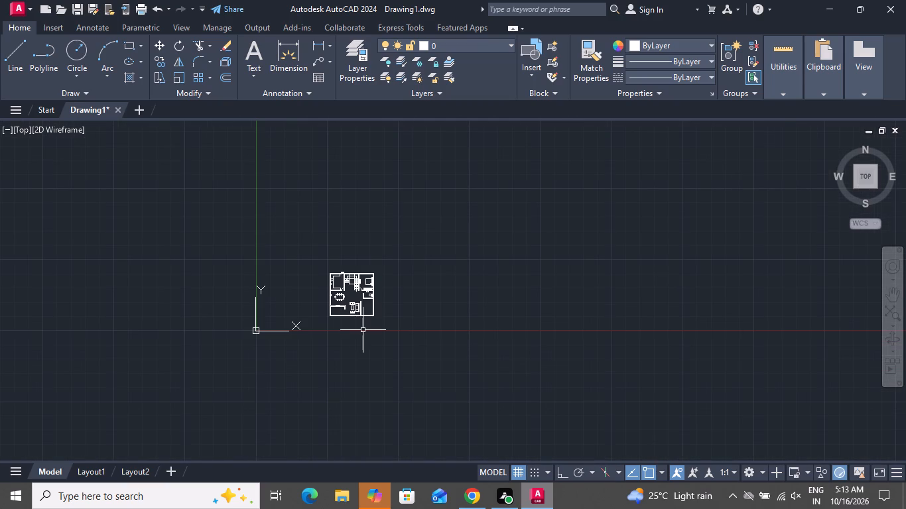
scroll(363, 330, "down", 2)
scroll(362, 330, "up", 6)
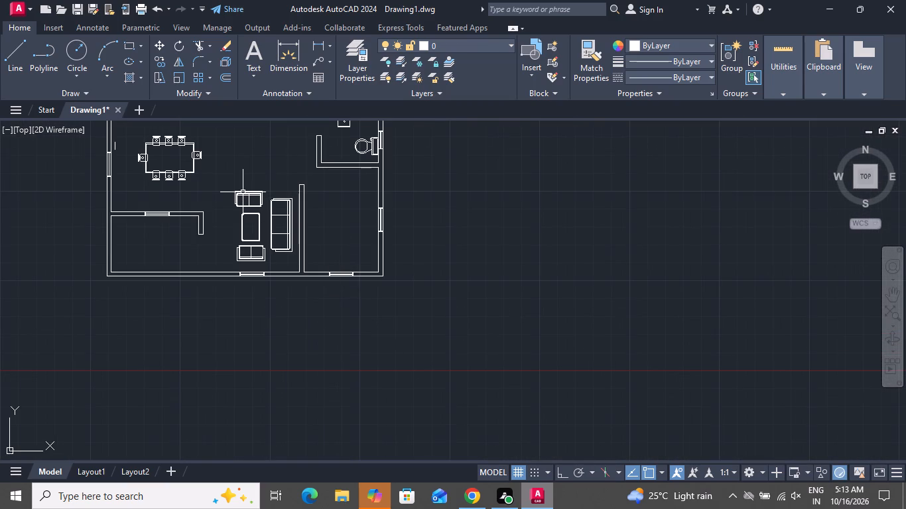
left_click(292, 182)
left_click(227, 264)
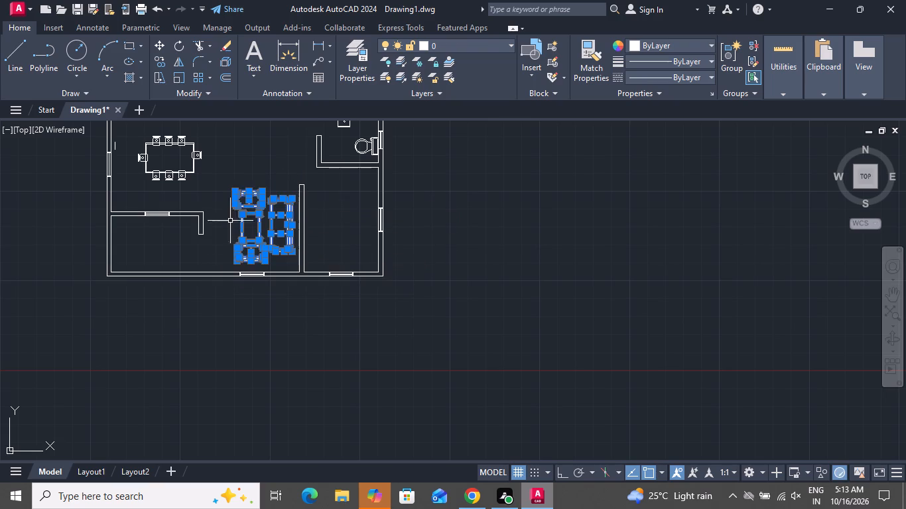
left_click(654, 46)
scroll(253, 219, "up", 3)
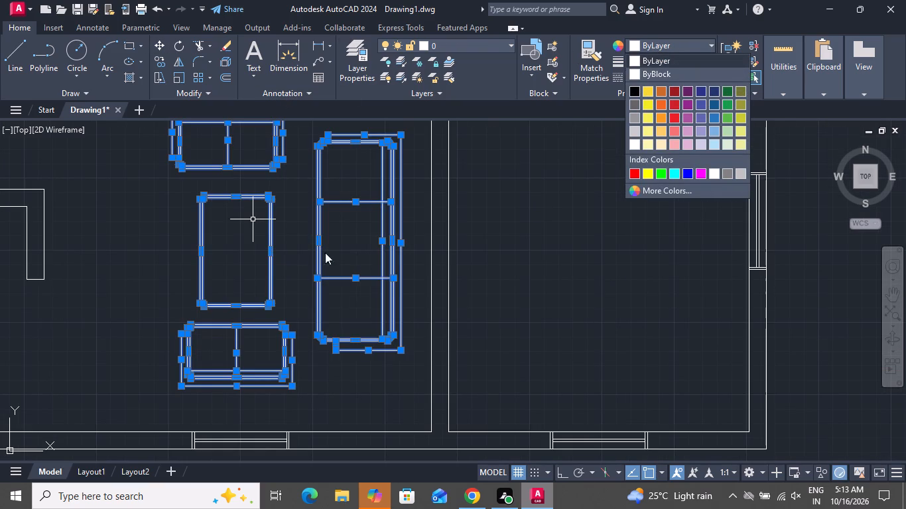
left_click(660, 115)
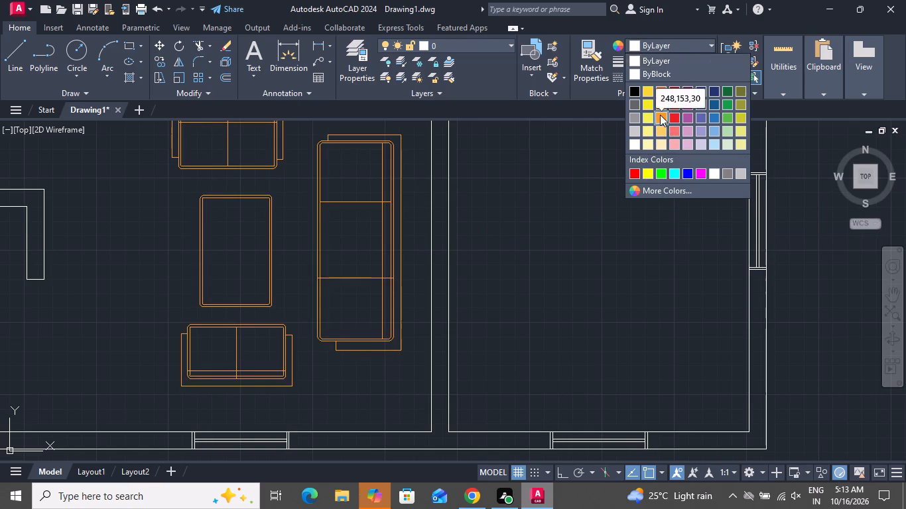
key("Escape")
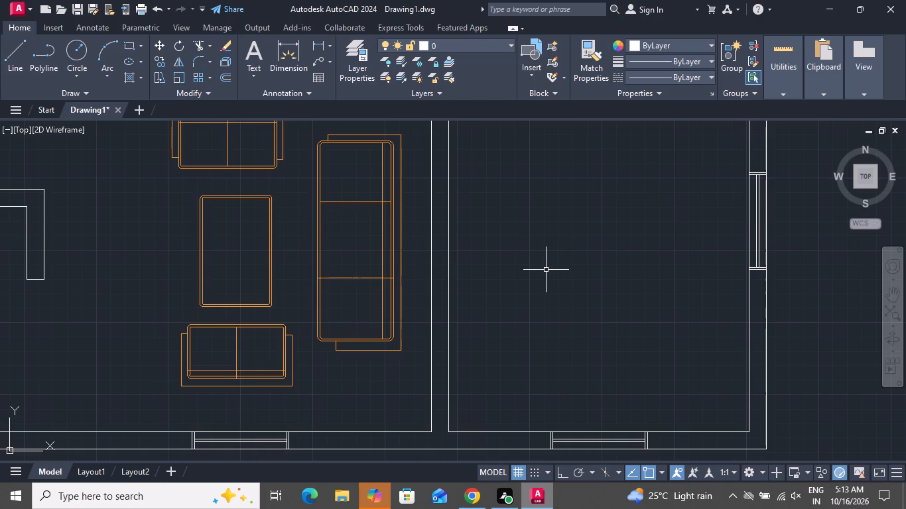
Change the object colour of the dining table and its chairs to the same orange 248,153,30.
scroll(677, 381, "down", 3)
left_click(539, 253)
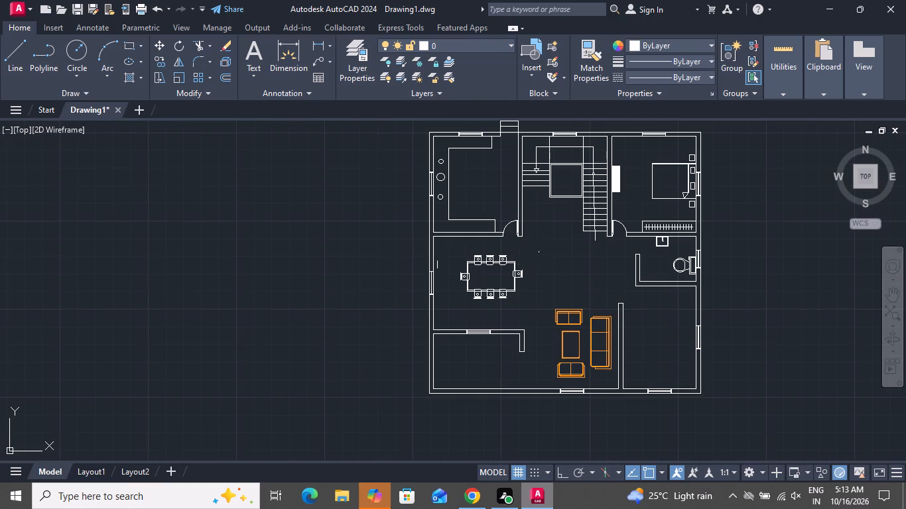
left_click(452, 303)
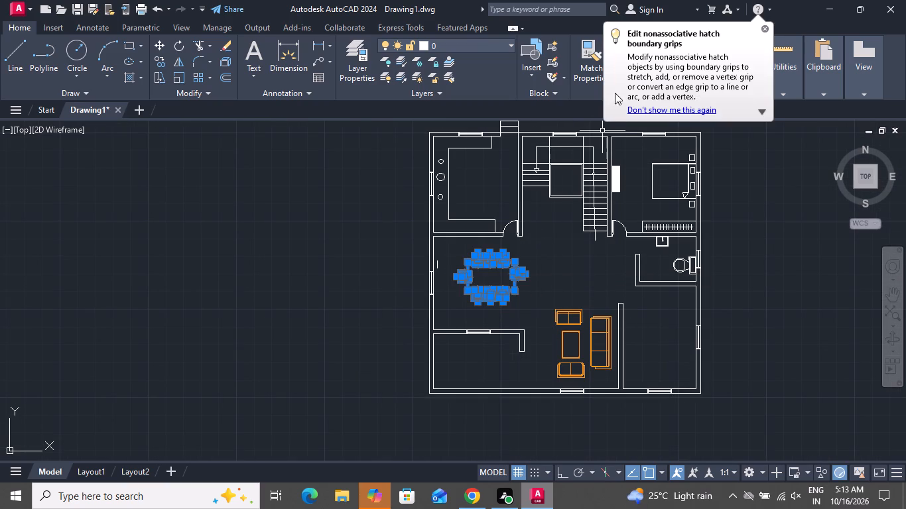
left_click(767, 30)
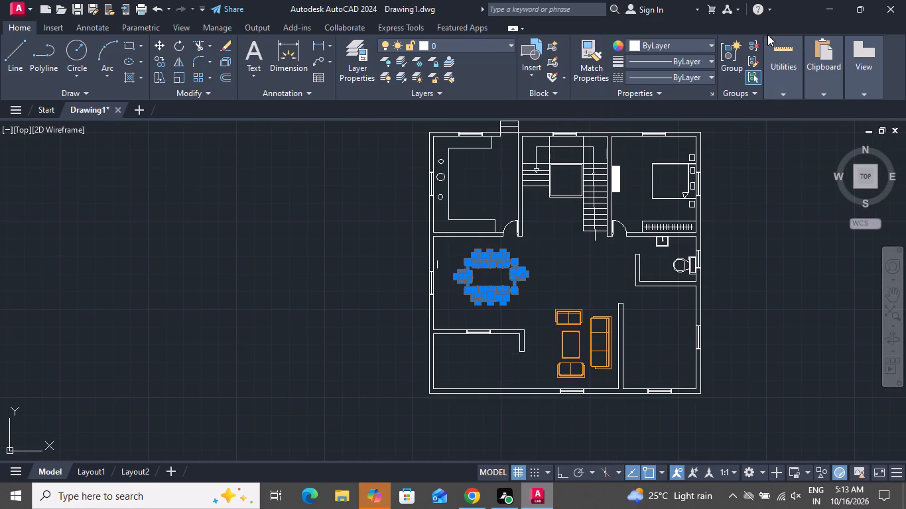
left_click(684, 47)
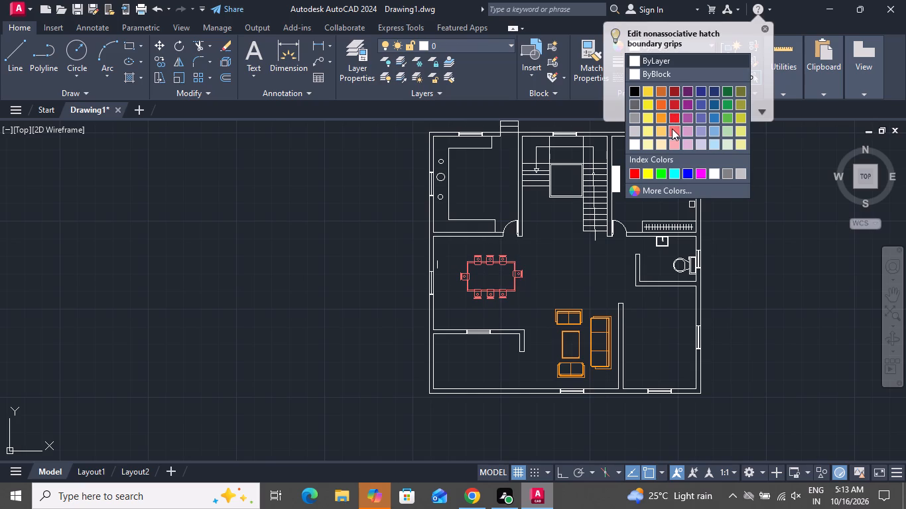
left_click(662, 120)
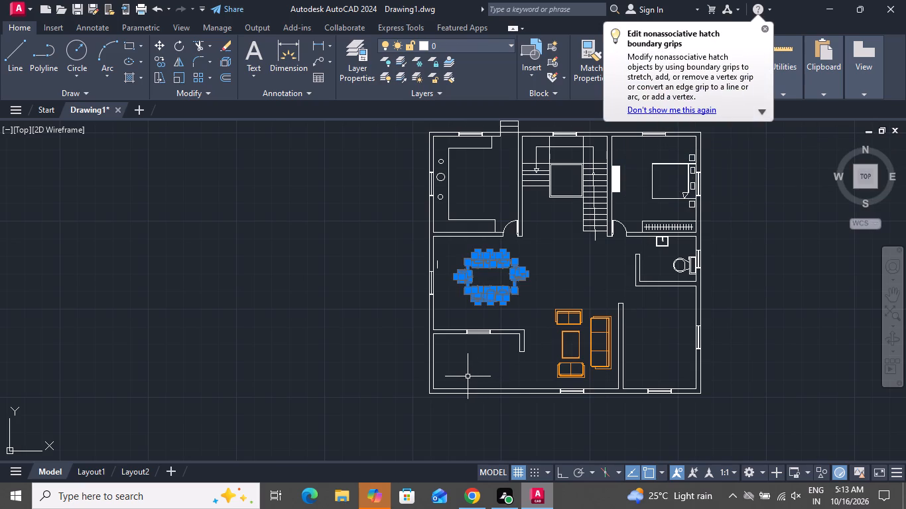
key("Escape")
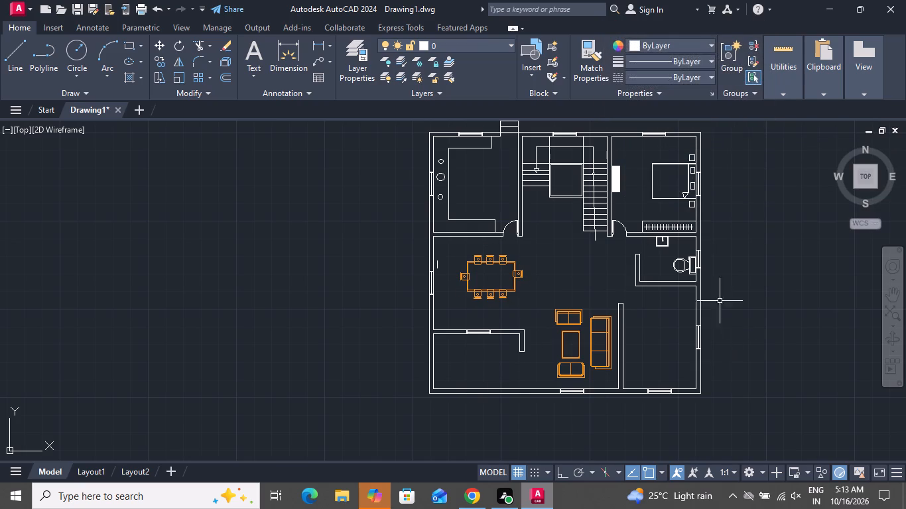
Change the object colour of the northeast bedroom's bed, pillows and two bedside tables to orange 248,153,30.
scroll(714, 289, "down", 1)
scroll(708, 210, "up", 3)
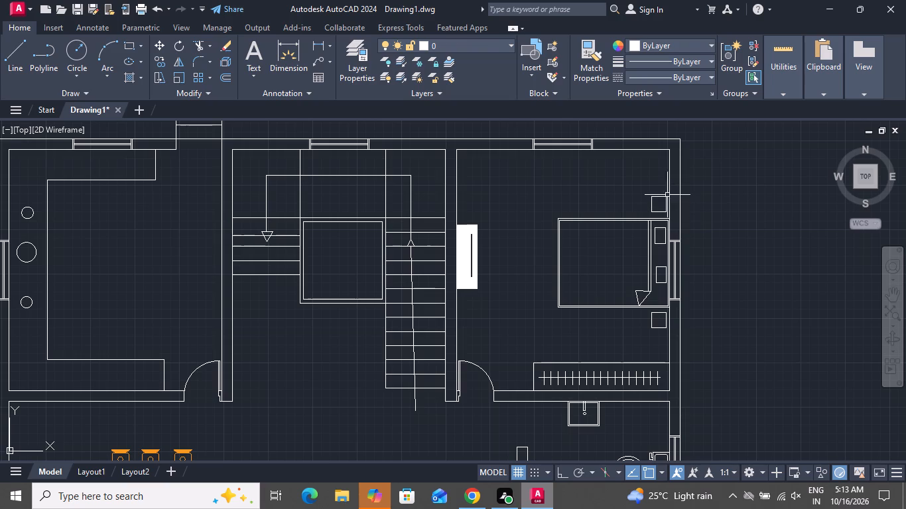
left_click(667, 185)
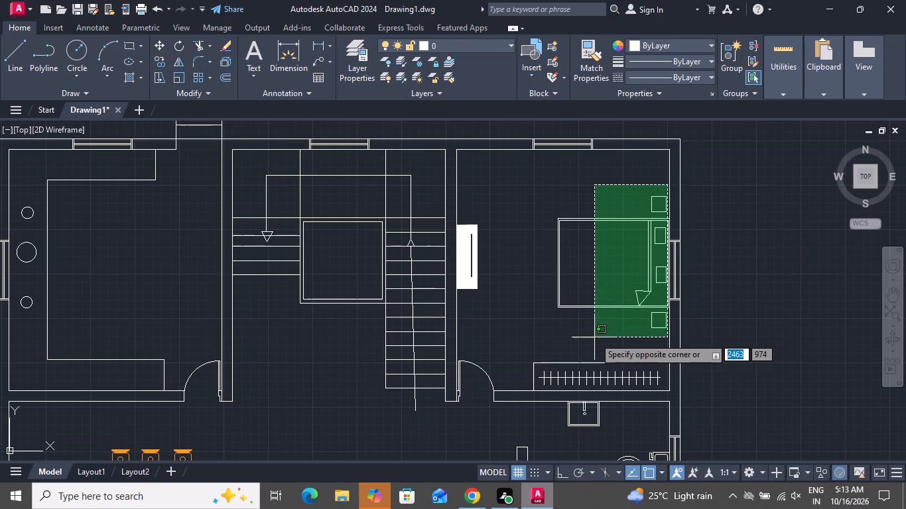
left_click(543, 331)
scroll(654, 251, "up", 3)
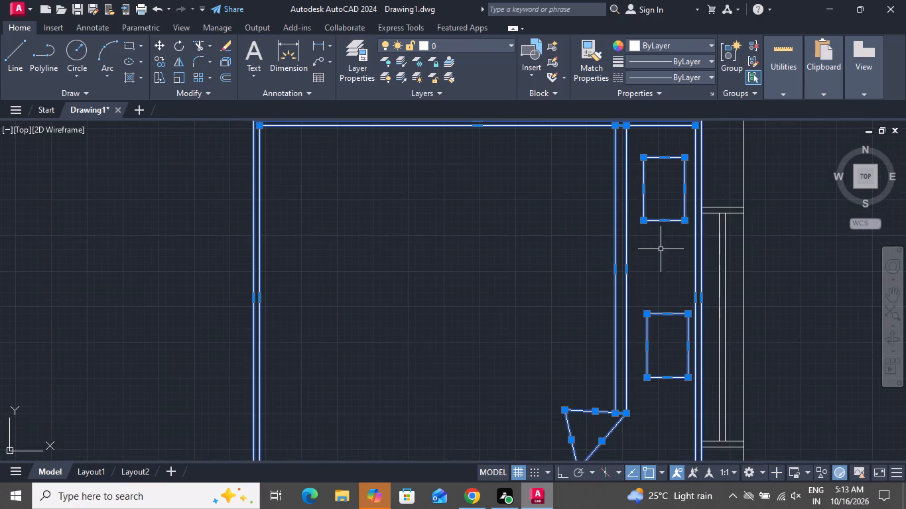
scroll(661, 249, "down", 2)
left_click(667, 43)
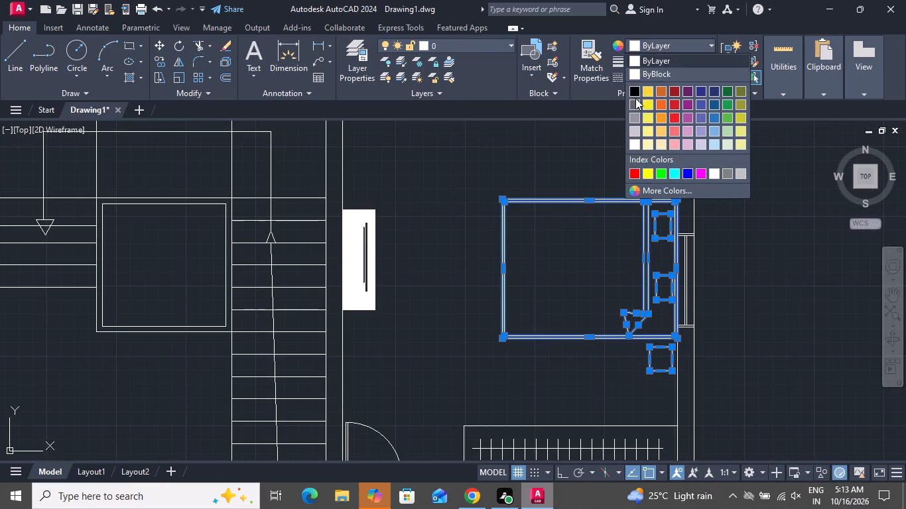
left_click(663, 119)
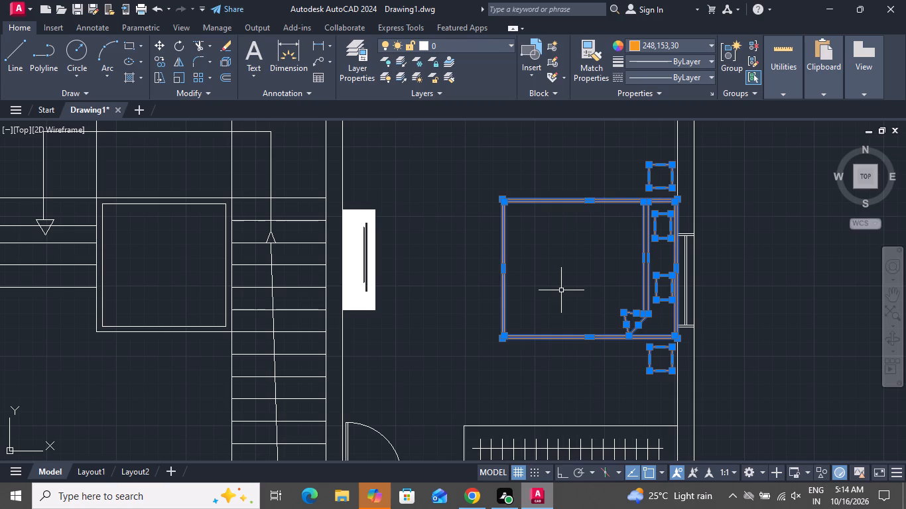
key("Escape")
Change the object colour of the bathroom washbasin and its tap to orange 248,153,30.
scroll(858, 313, "down", 2)
scroll(801, 308, "down", 2)
scroll(749, 349, "down", 1)
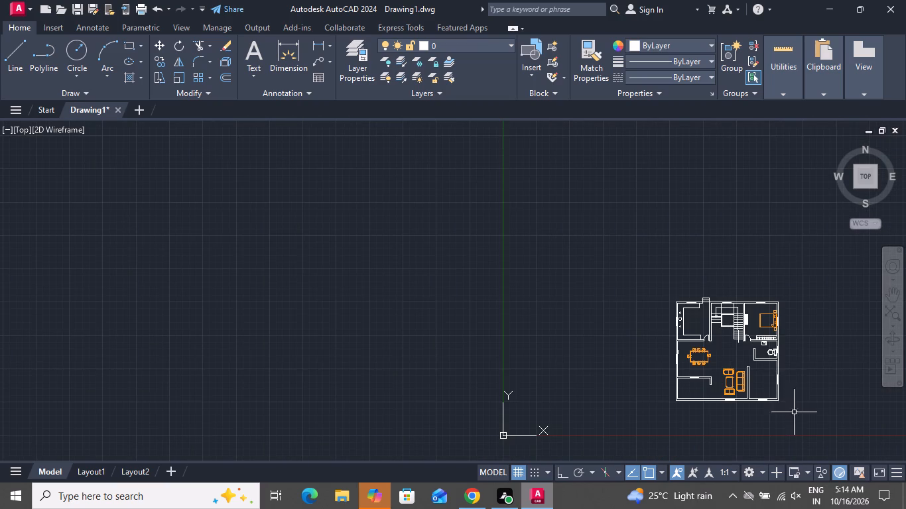
scroll(800, 415, "up", 2)
scroll(761, 286, "up", 2)
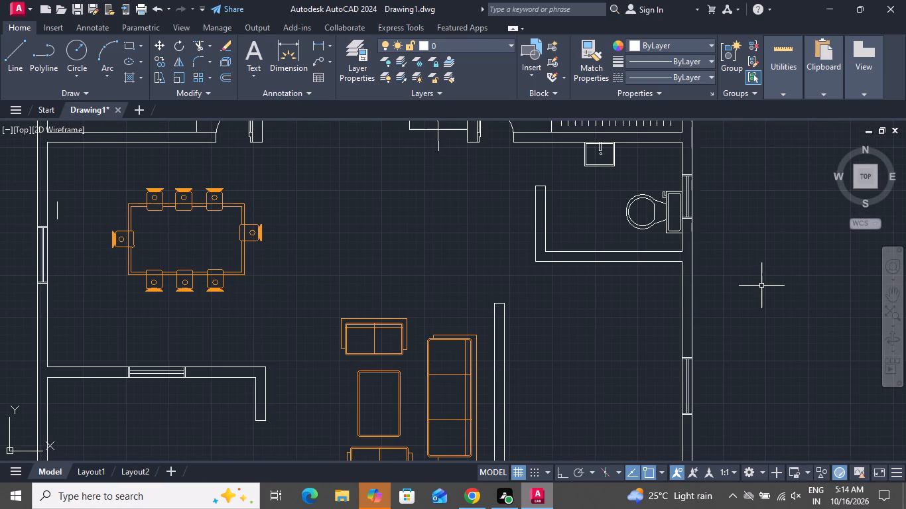
scroll(761, 287, "down", 1)
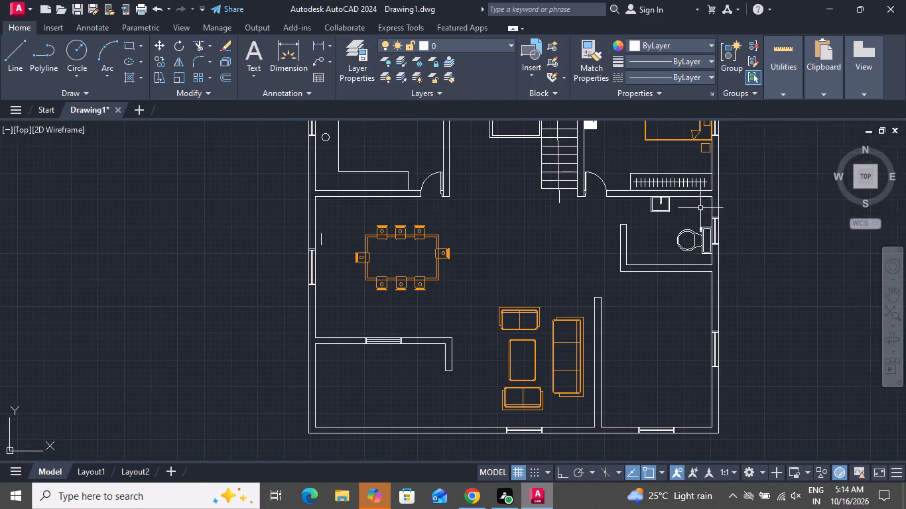
scroll(700, 208, "up", 2)
left_click(629, 191)
left_click(547, 221)
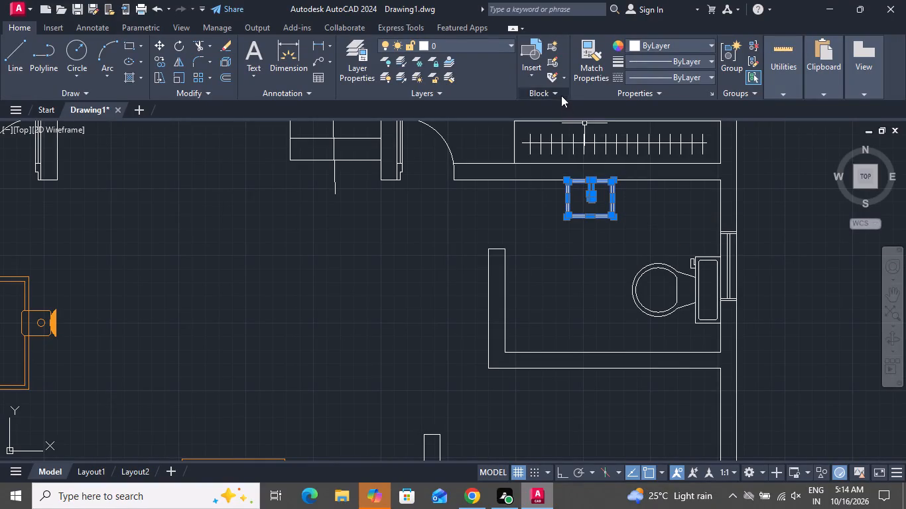
left_click(657, 41)
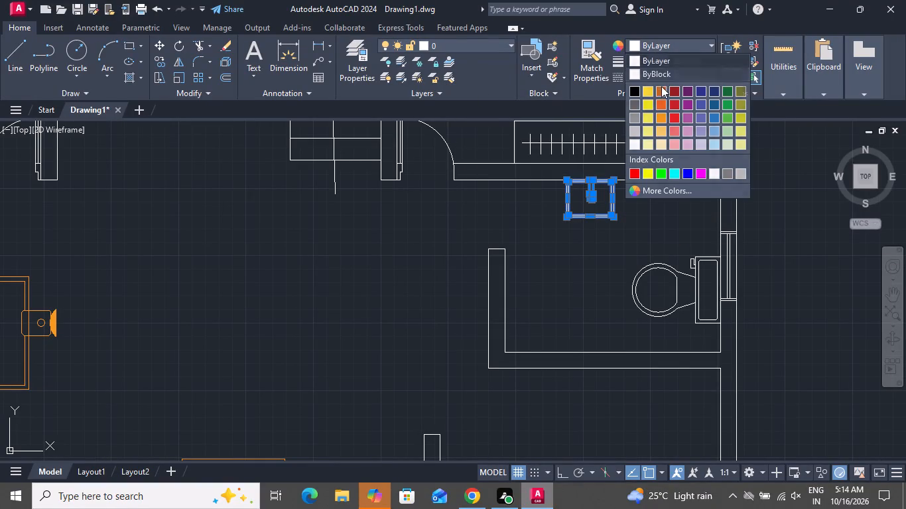
left_click(659, 121)
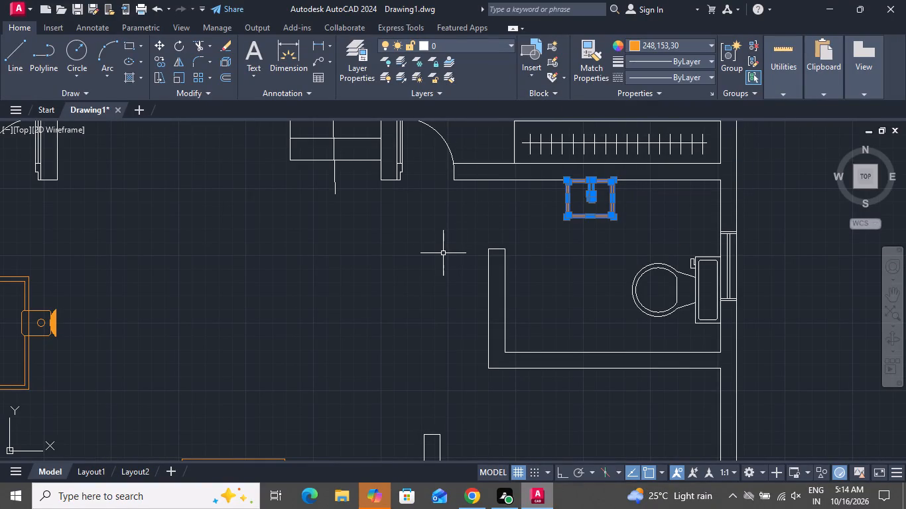
key("Escape")
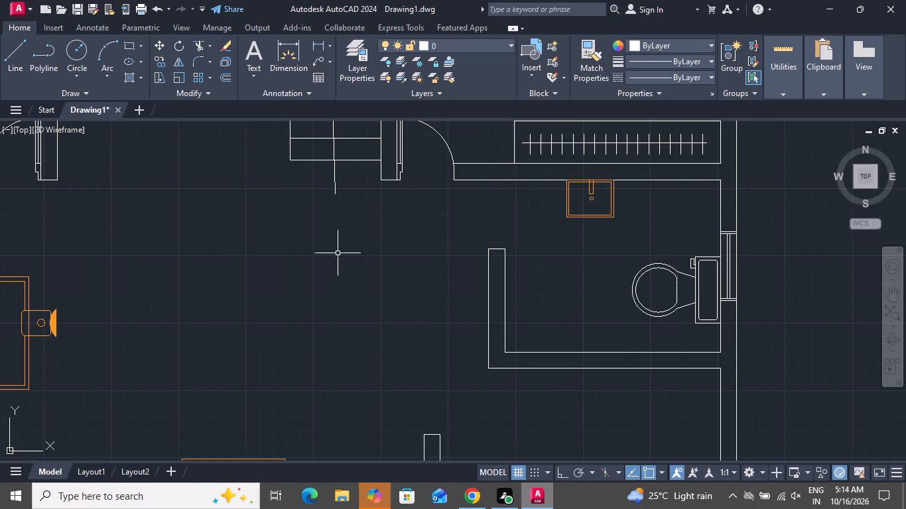
Draw a rectangle for a bed in the southeast room, with its head against the south wall by the window.
scroll(346, 239, "down", 3)
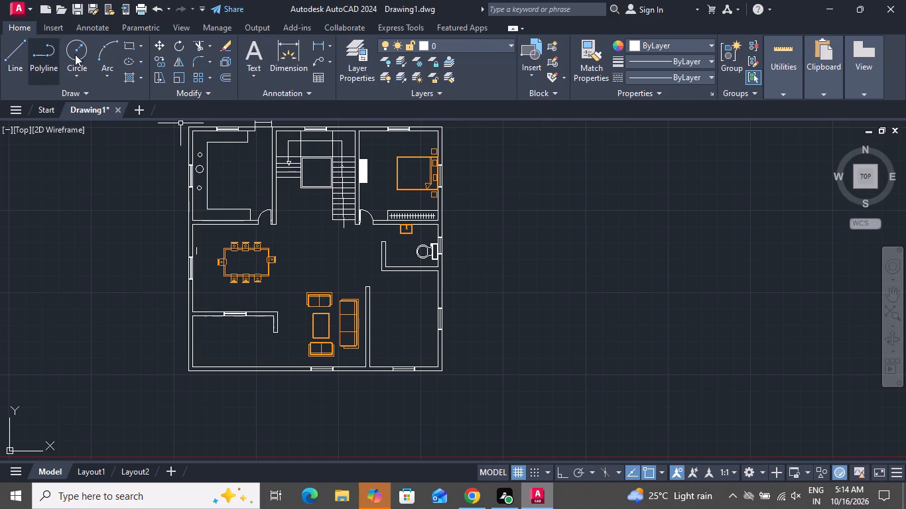
left_click(129, 45)
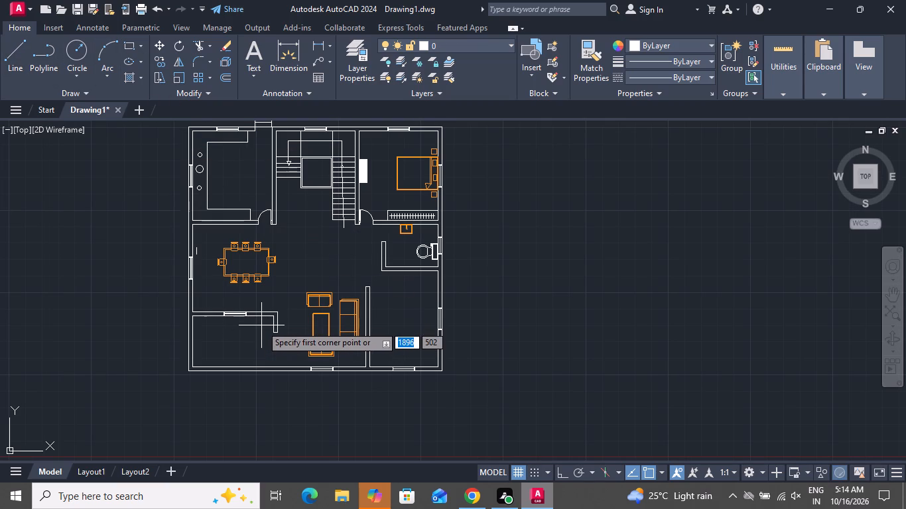
scroll(483, 390, "up", 2)
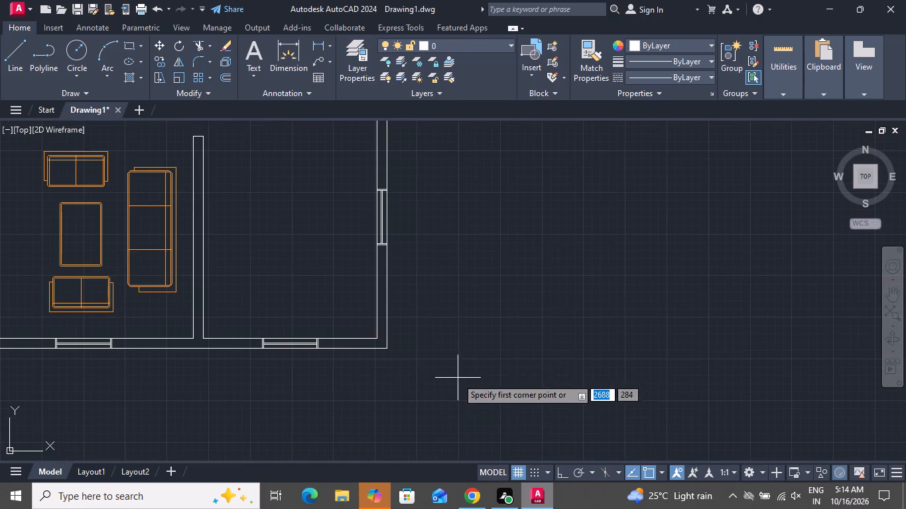
left_click(341, 337)
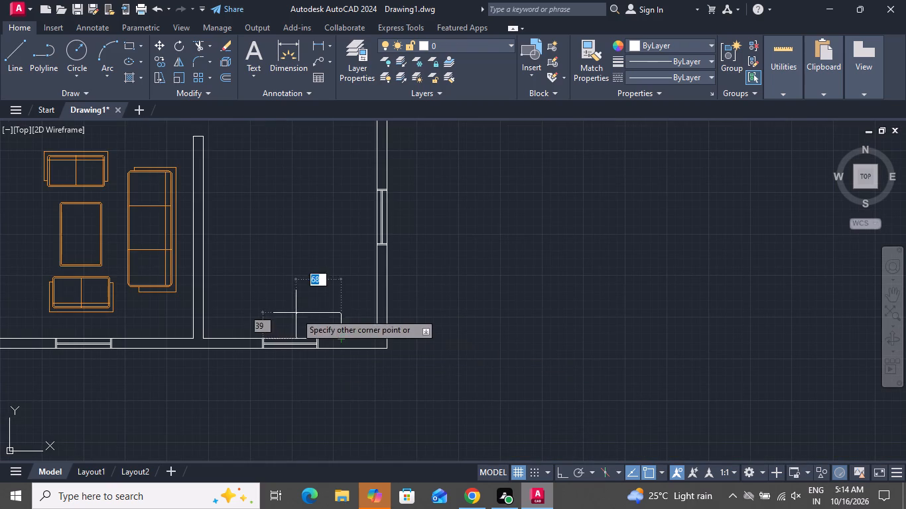
left_click(271, 246)
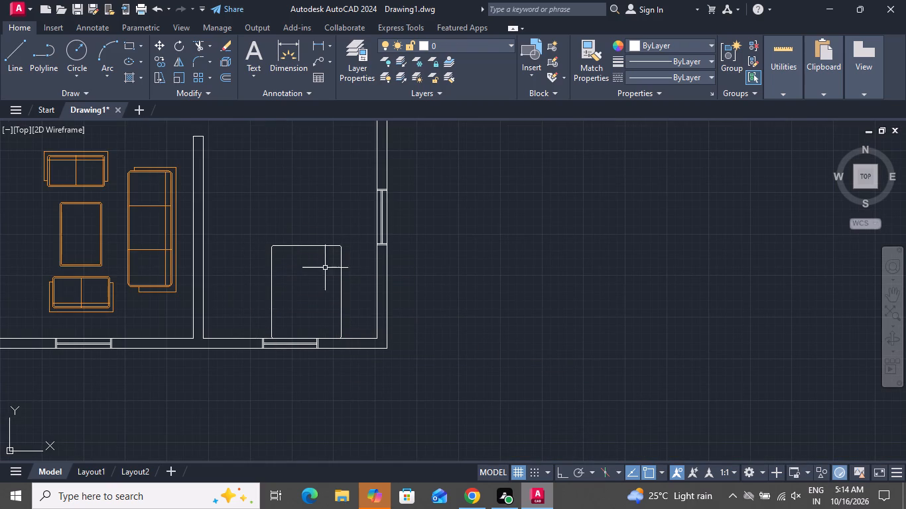
Move the new bed rectangle slightly west along the south wall so it sits in front of the window.
left_click(348, 269)
left_click(273, 274)
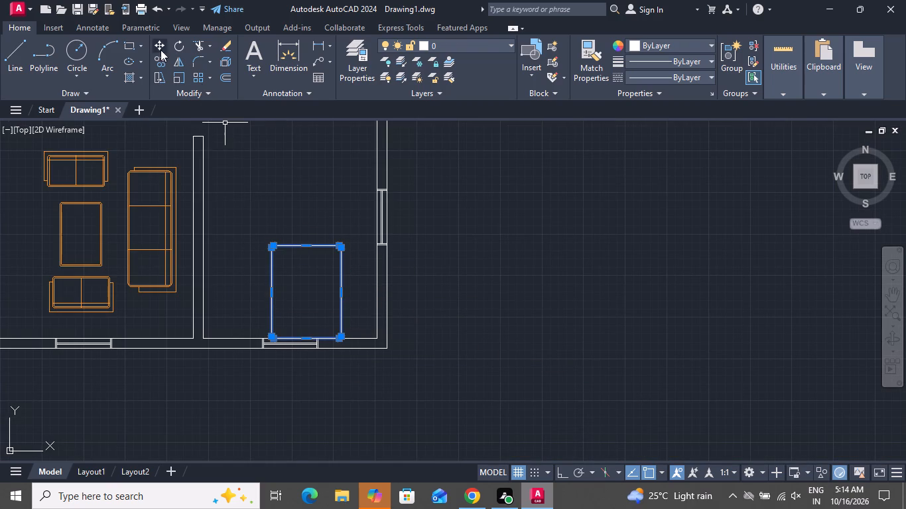
left_click(162, 47)
left_click(268, 290)
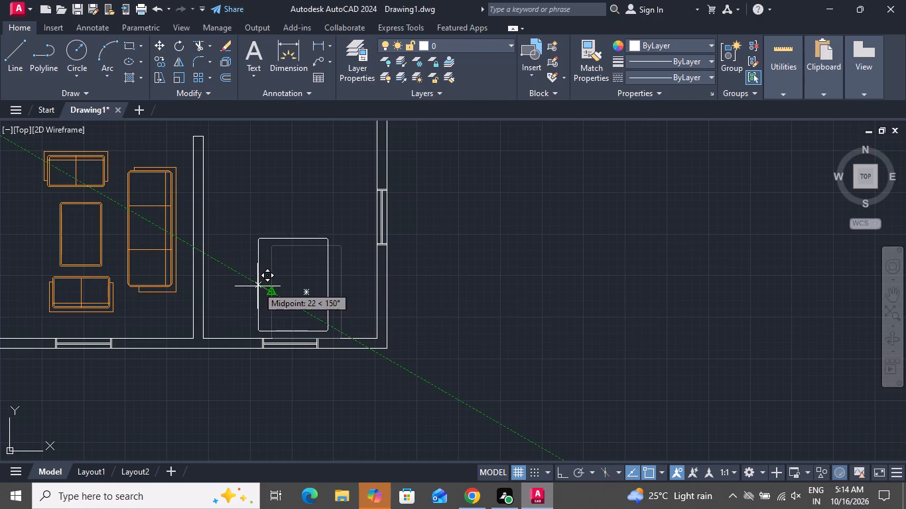
left_click(255, 296)
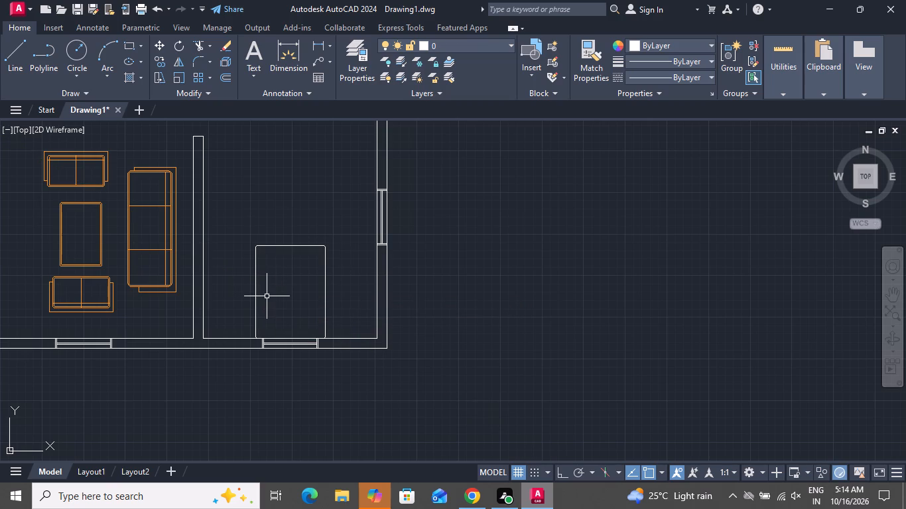
Offset the new bed rectangle inward by 2 to form its inner border.
type("O 2")
key("space")
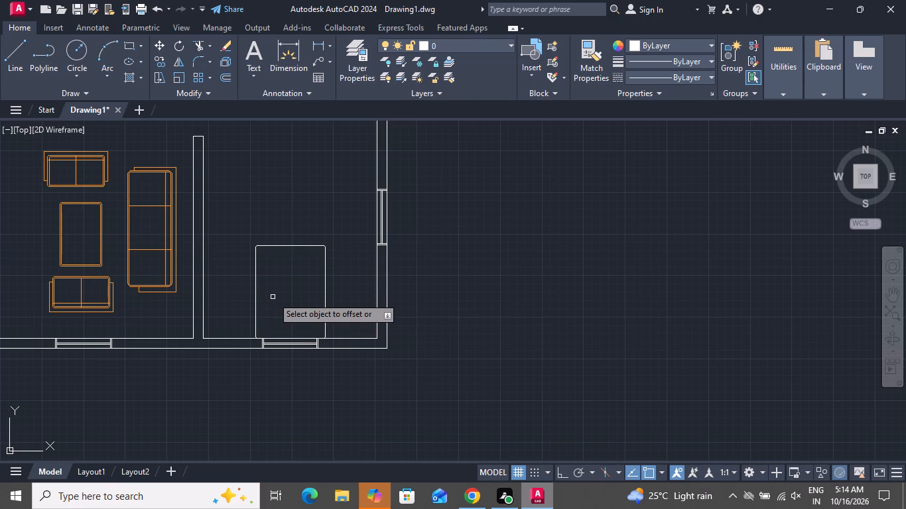
left_click(294, 247)
left_click(300, 277)
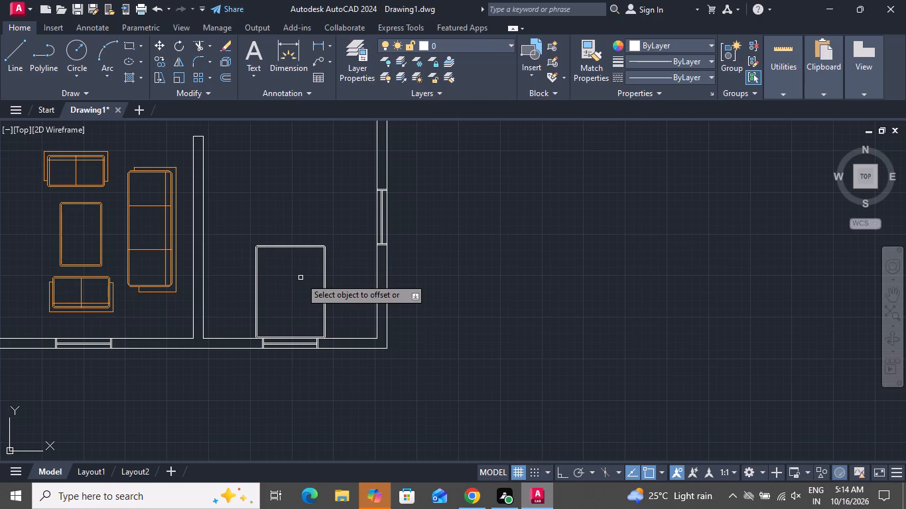
right_click(300, 278)
left_click(313, 293)
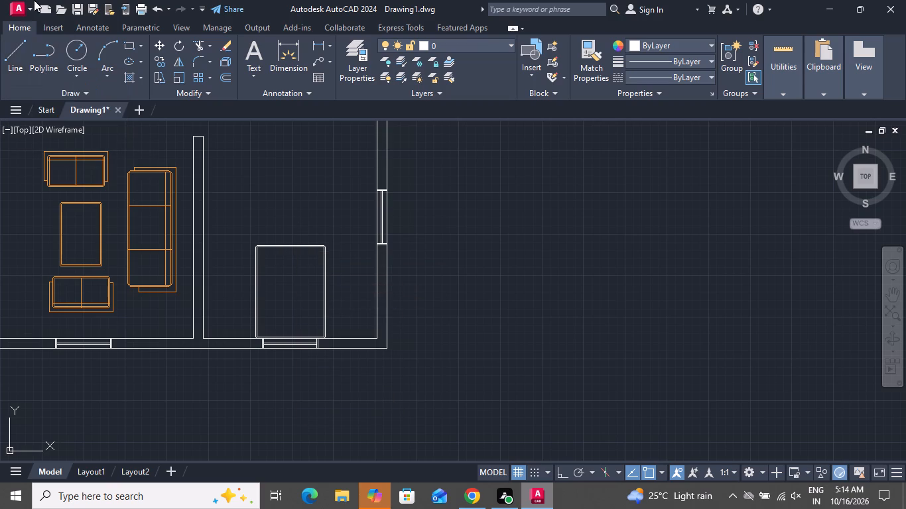
Draw a thin rectangle as the blanket edge, from the bed's east inner border to just short of the west one.
left_click(133, 46)
scroll(320, 349, "up", 1)
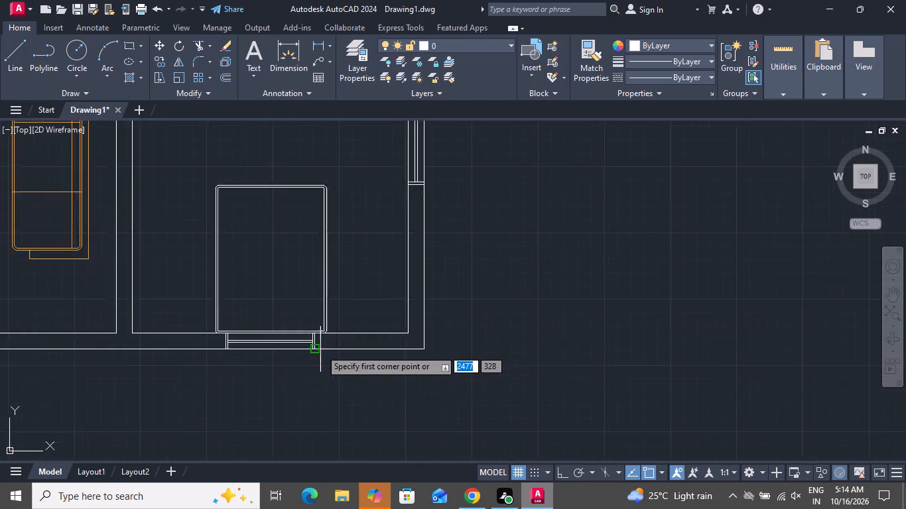
scroll(320, 349, "up", 1)
left_click(324, 273)
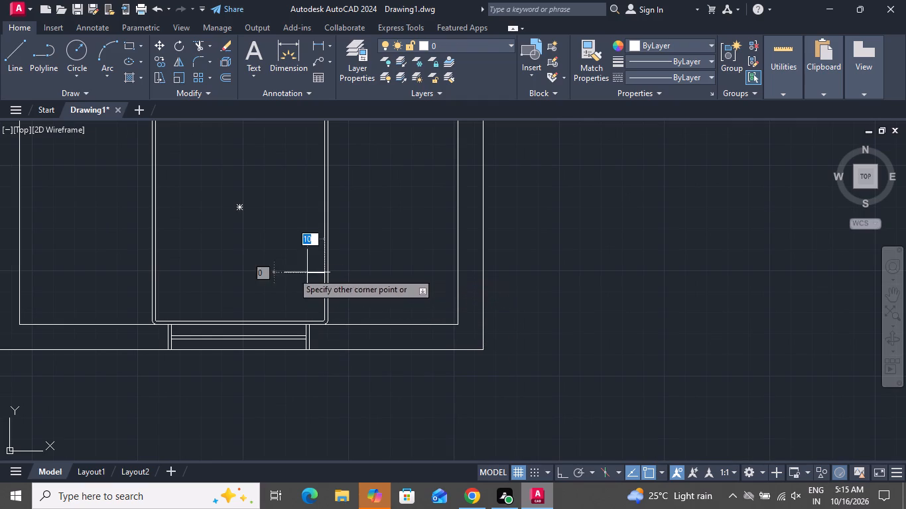
left_click(189, 268)
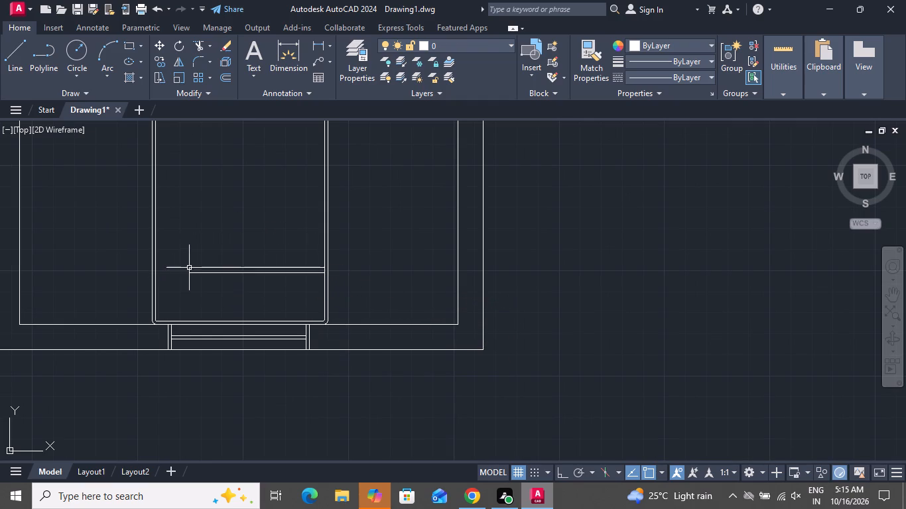
Draw the triangular folded blanket corner with lines joining the strip's west end to the bed's west inner border.
left_click(17, 44)
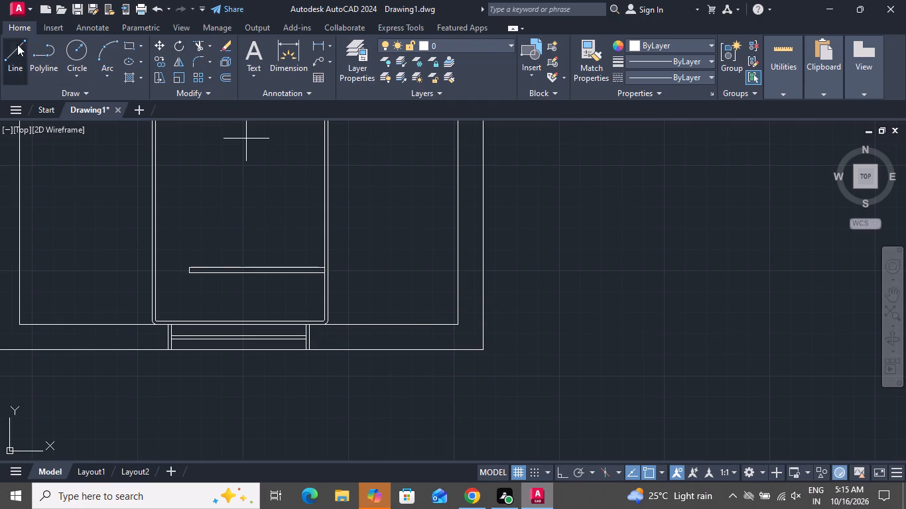
scroll(188, 284, "up", 1)
scroll(188, 281, "down", 1)
left_click(188, 275)
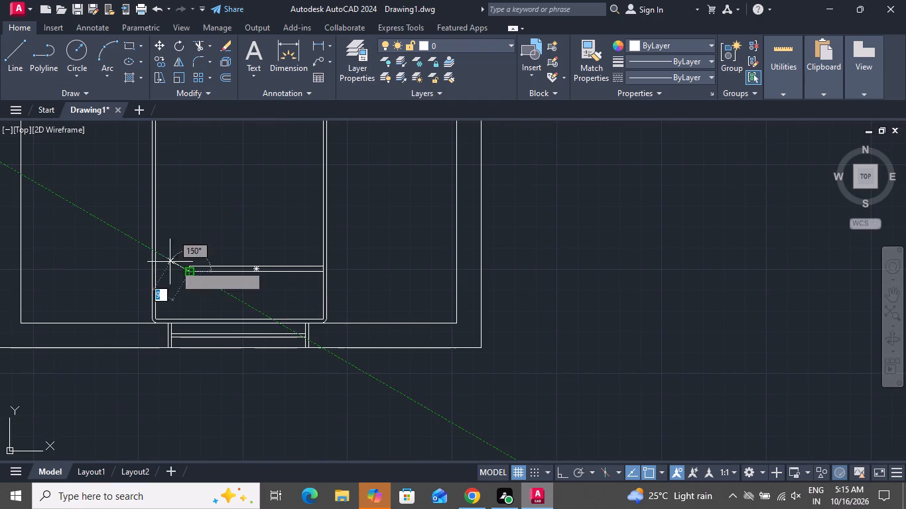
left_click(155, 242)
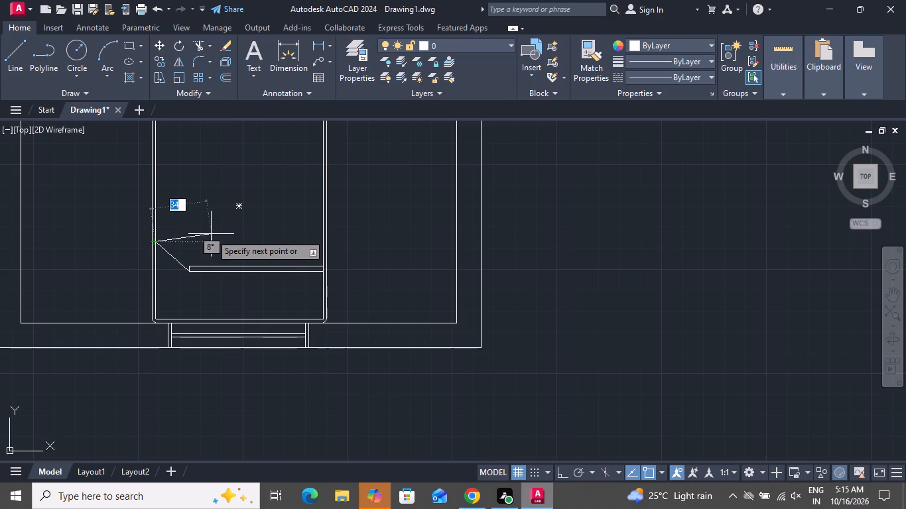
left_click(195, 230)
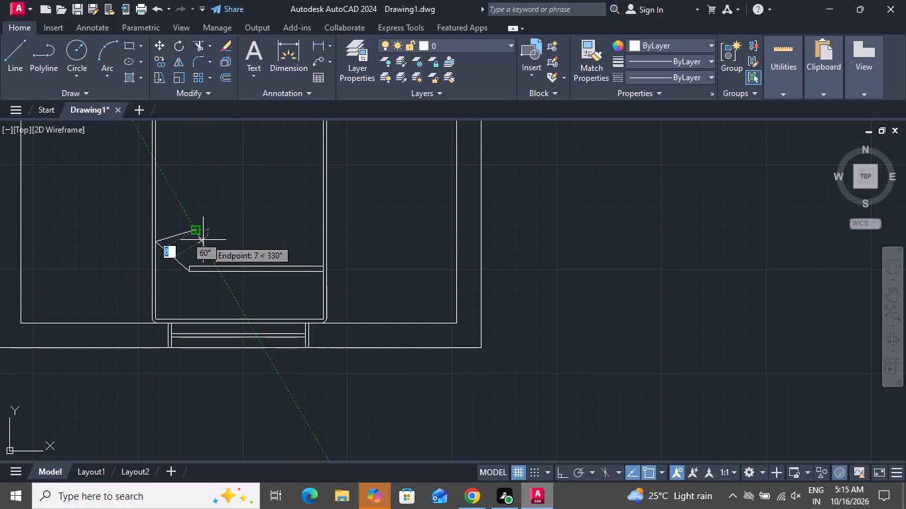
left_click(190, 264)
right_click(191, 264)
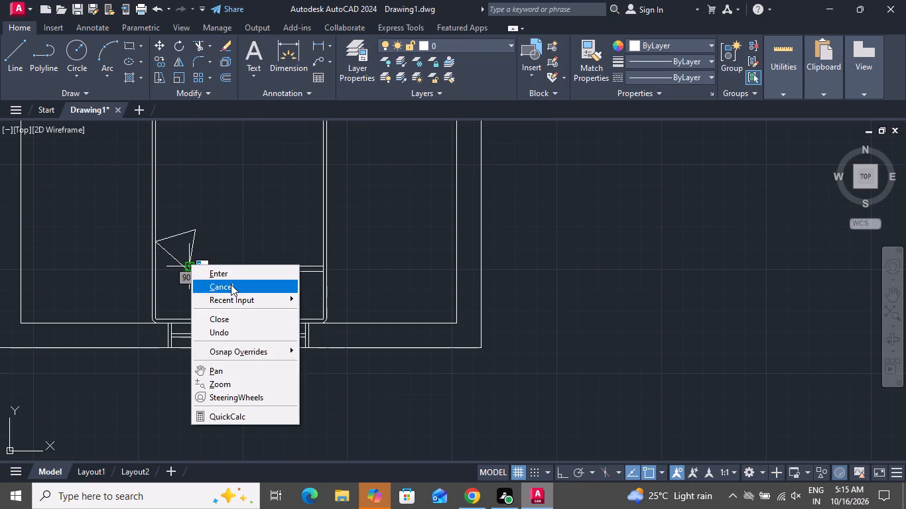
left_click(231, 285)
Draw a small rounded rectangle as a pillow in the western half of the bed's head, south of the blanket strip.
left_click(129, 44)
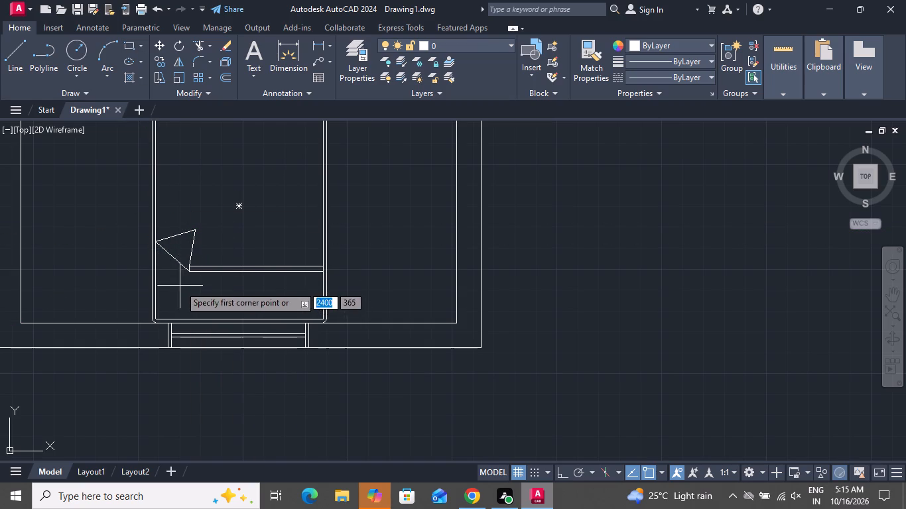
left_click(180, 286)
left_click(229, 312)
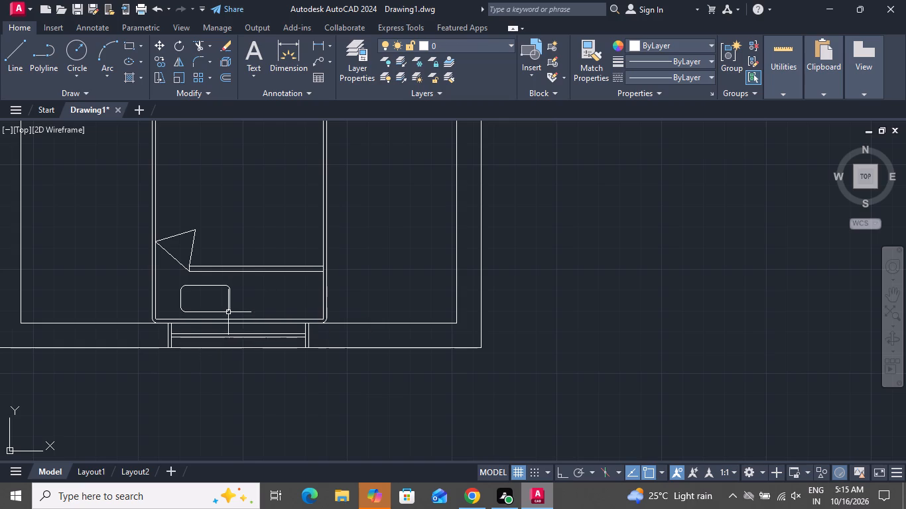
Copy the pillow eastward into the eastern half of the bed's head, level with the first pillow.
left_click(227, 312)
left_click(161, 60)
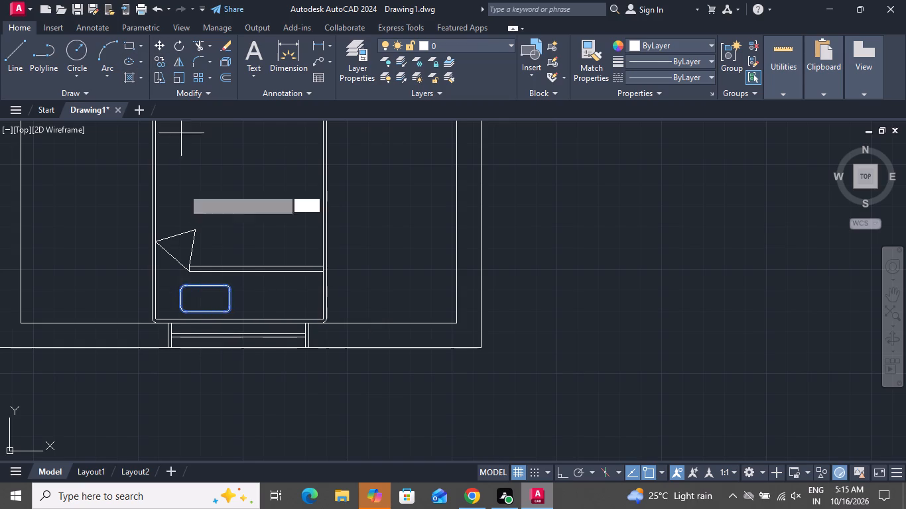
left_click(231, 302)
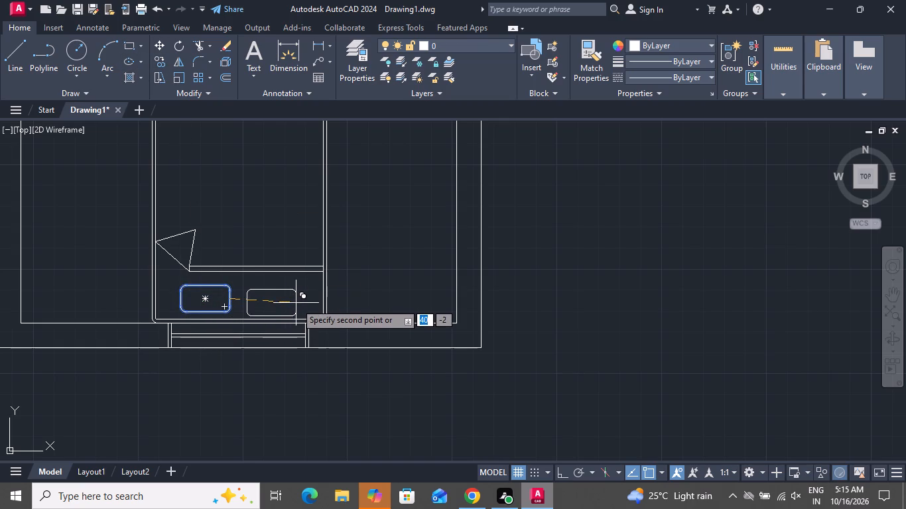
left_click(301, 300)
right_click(285, 373)
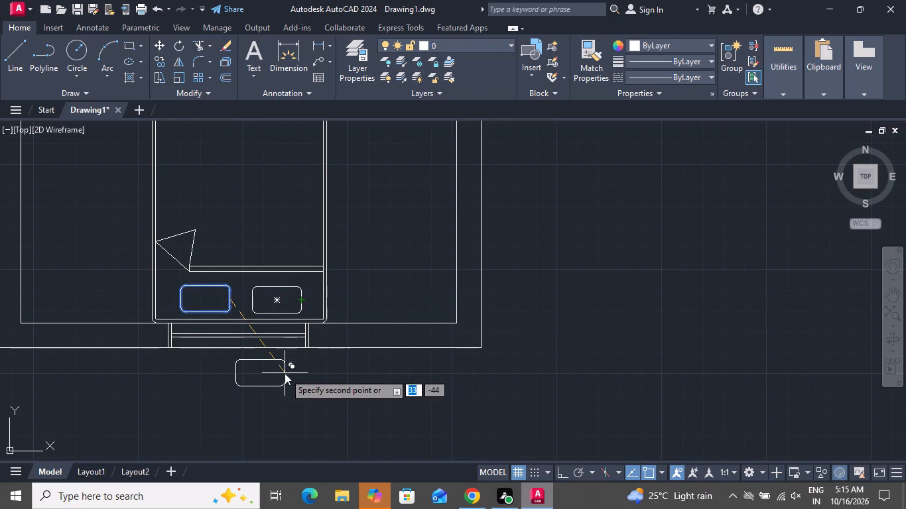
left_click(318, 213)
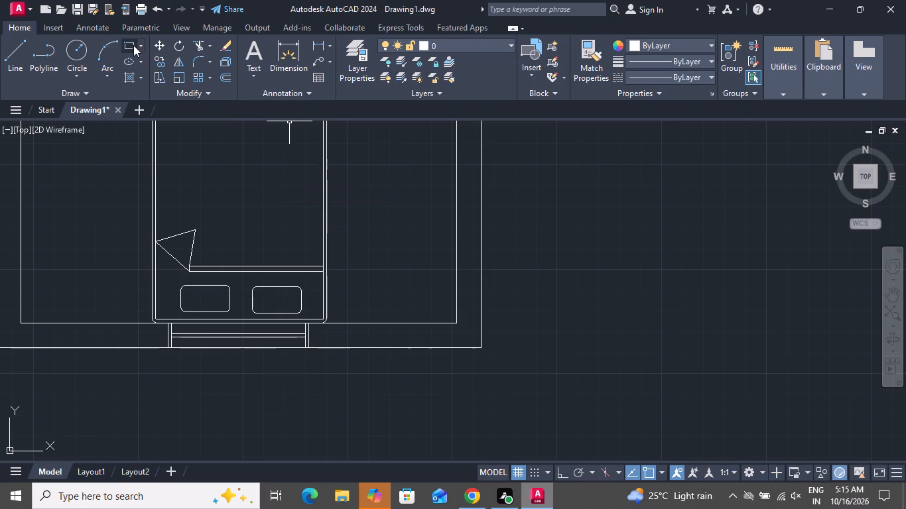
Draw a small rounded rectangle as a bedside table just east of the bed's head, near the south wall.
left_click(133, 45)
left_click(338, 276)
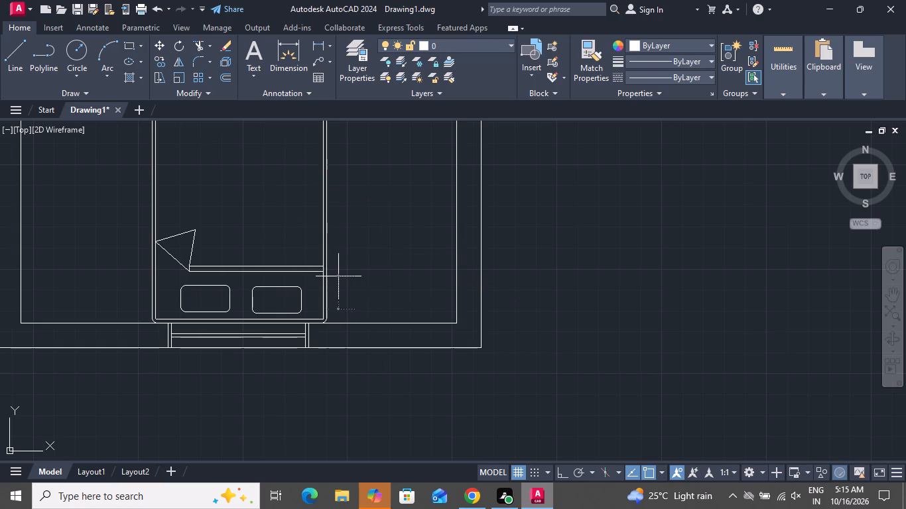
left_click(380, 315)
left_click(380, 315)
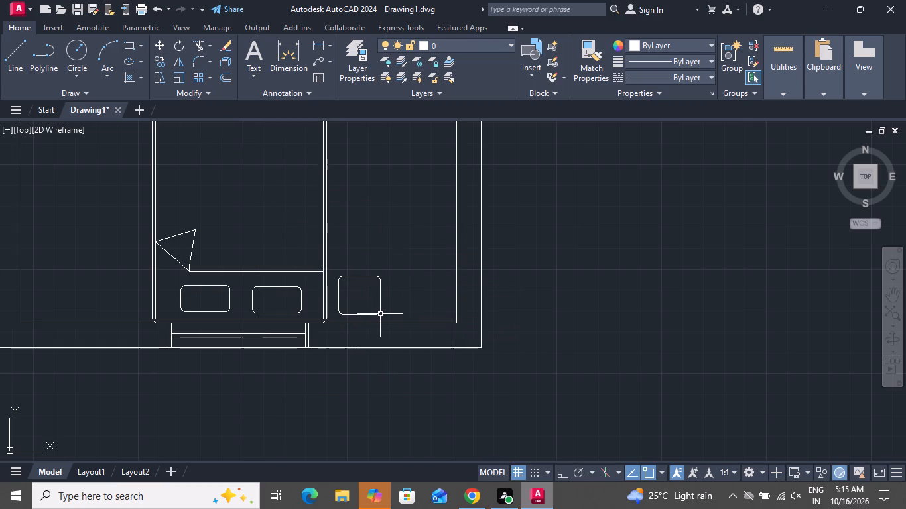
Copy the bedside table about 145 units west, to the other side of the bed's head.
left_click(380, 310)
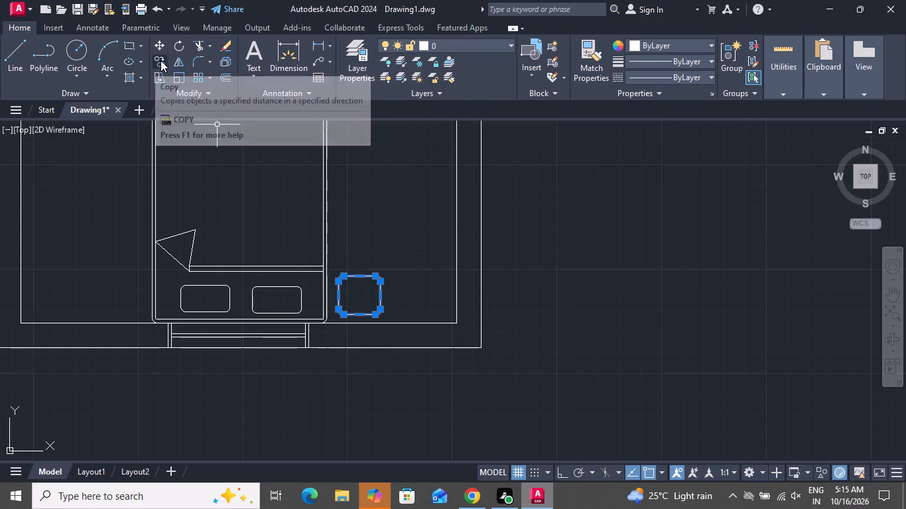
left_click(161, 60)
left_click(340, 295)
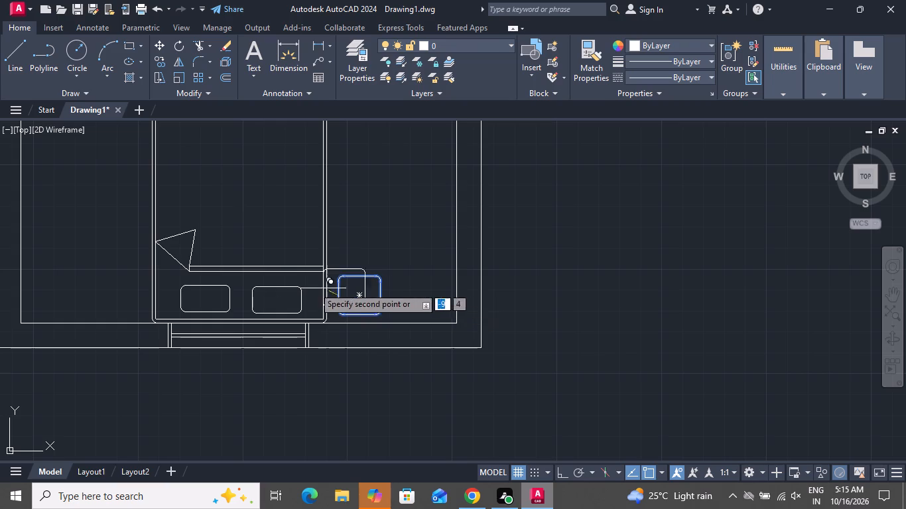
left_click(95, 293)
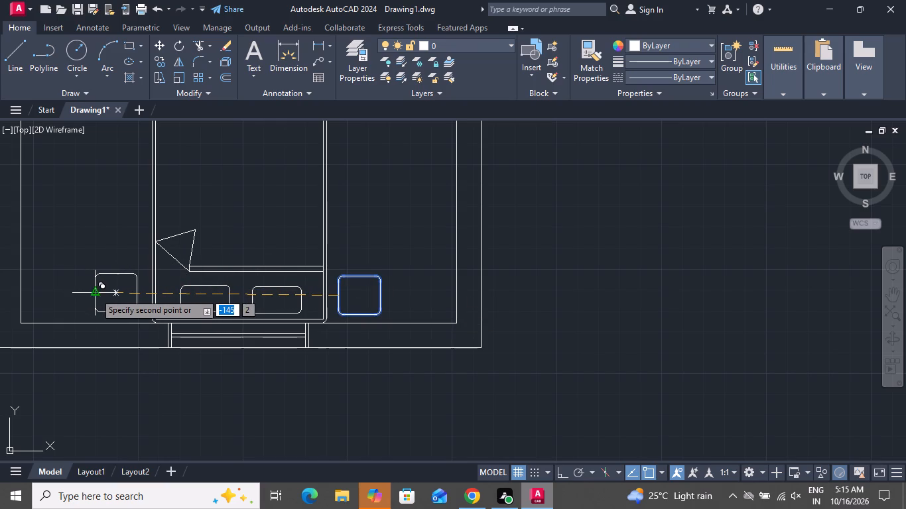
scroll(162, 400, "up", 1)
right_click(162, 390)
left_click(201, 229)
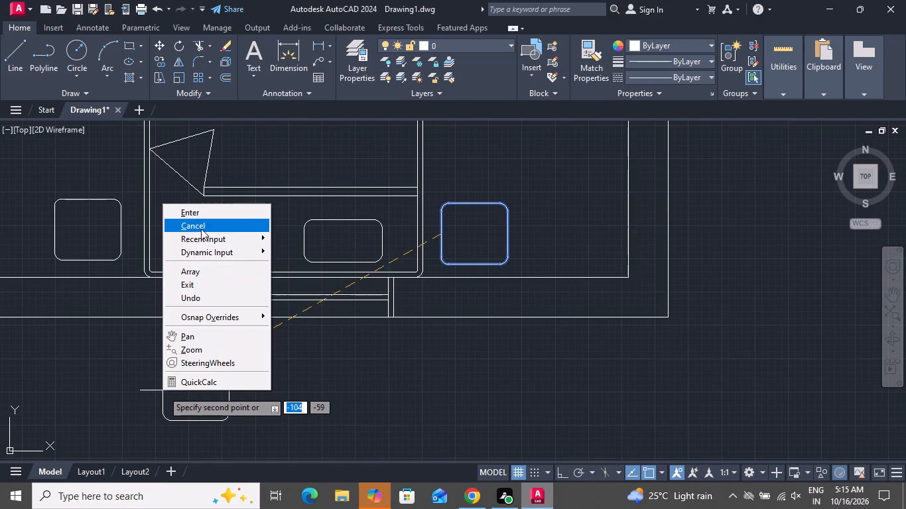
Colour the southeast room's whole bed, with its blanket, pillows and both bedside tables, orange.
scroll(233, 319, "down", 1)
scroll(233, 321, "up", 1)
scroll(235, 328, "down", 2)
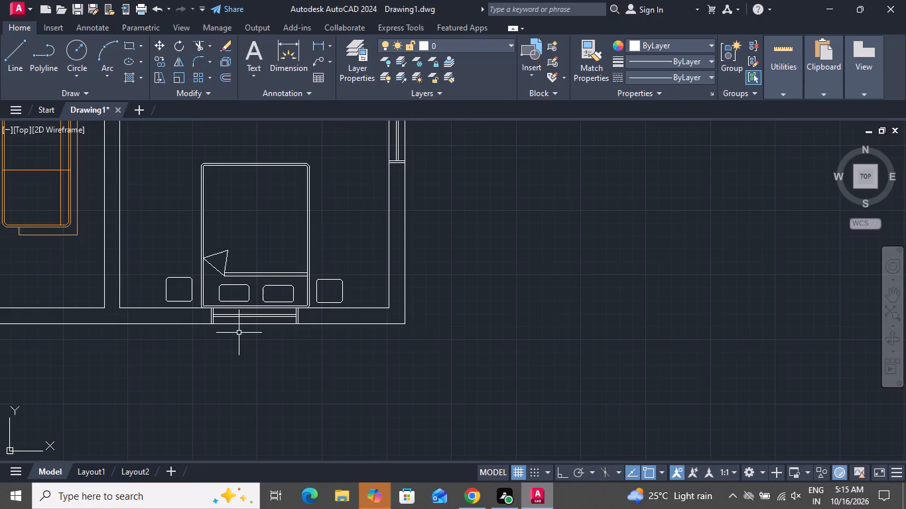
scroll(241, 333, "down", 3)
scroll(264, 303, "up", 1)
scroll(264, 303, "down", 1)
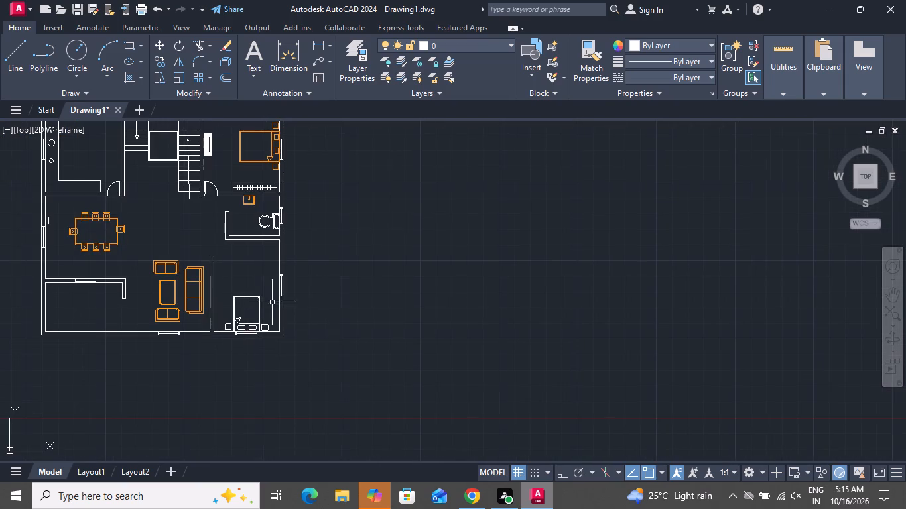
scroll(279, 308, "up", 3)
left_click(228, 223)
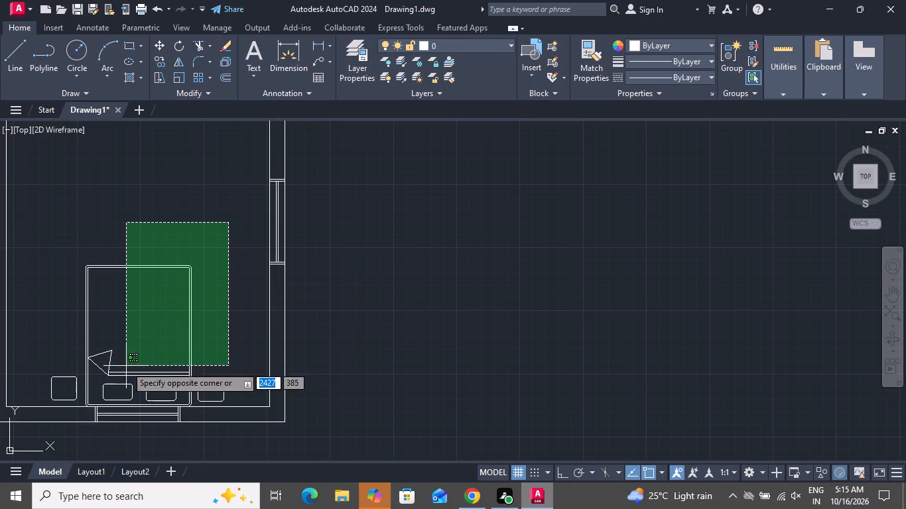
left_click(52, 390)
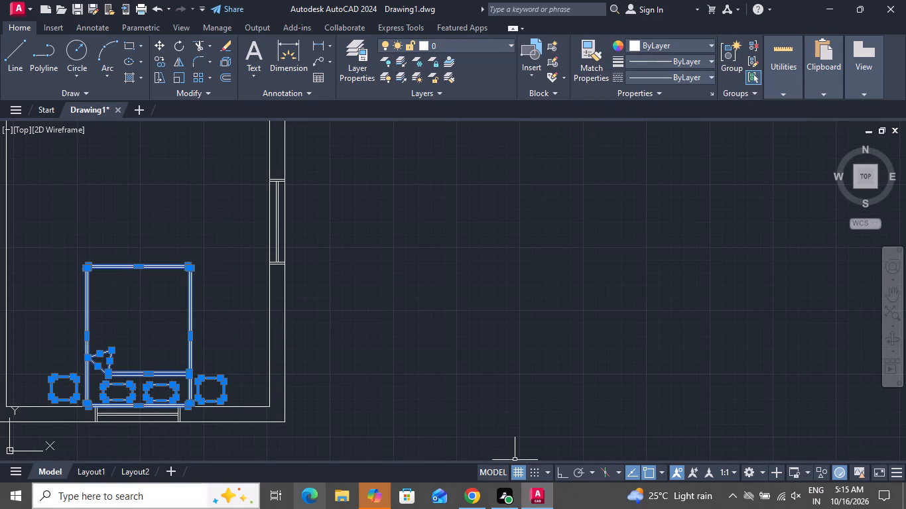
left_click(699, 39)
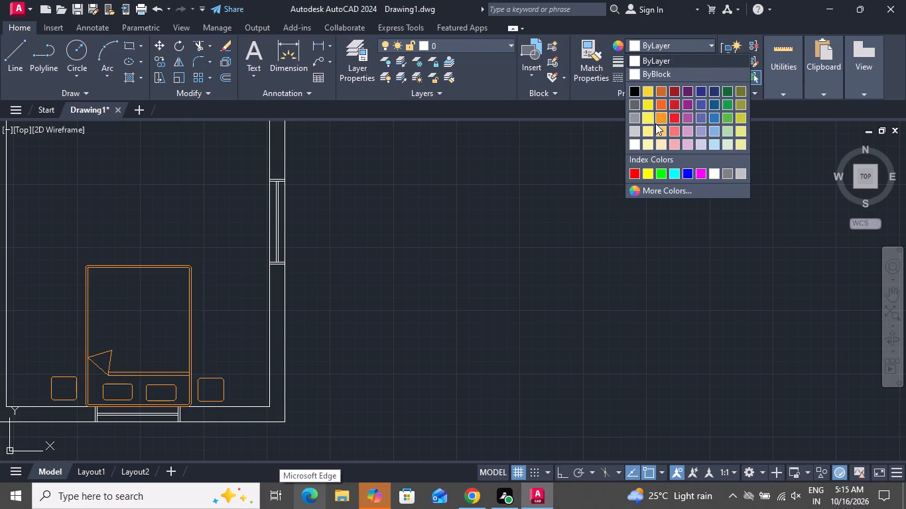
left_click(662, 117)
key("Escape")
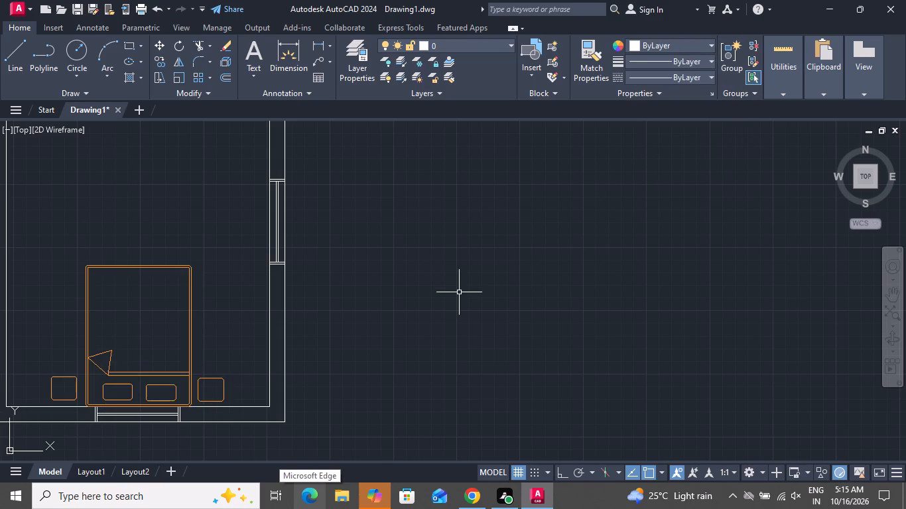
scroll(459, 292, "down", 4)
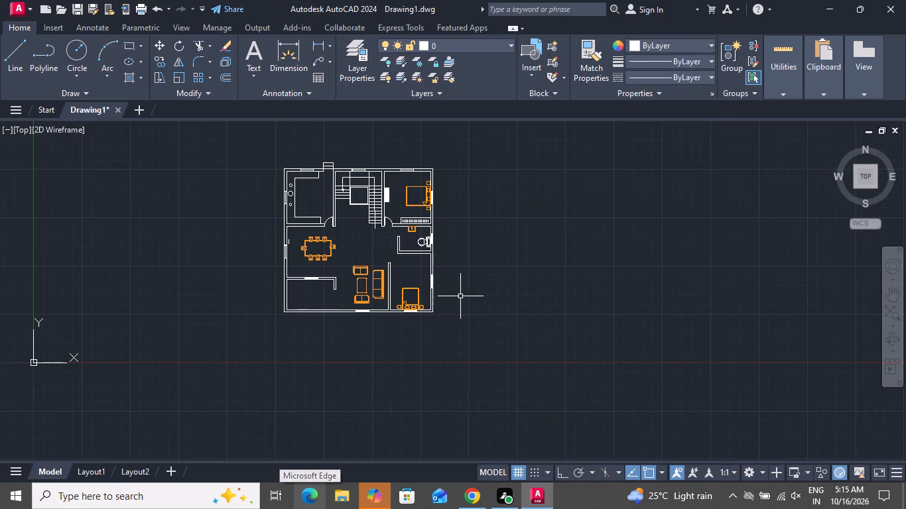
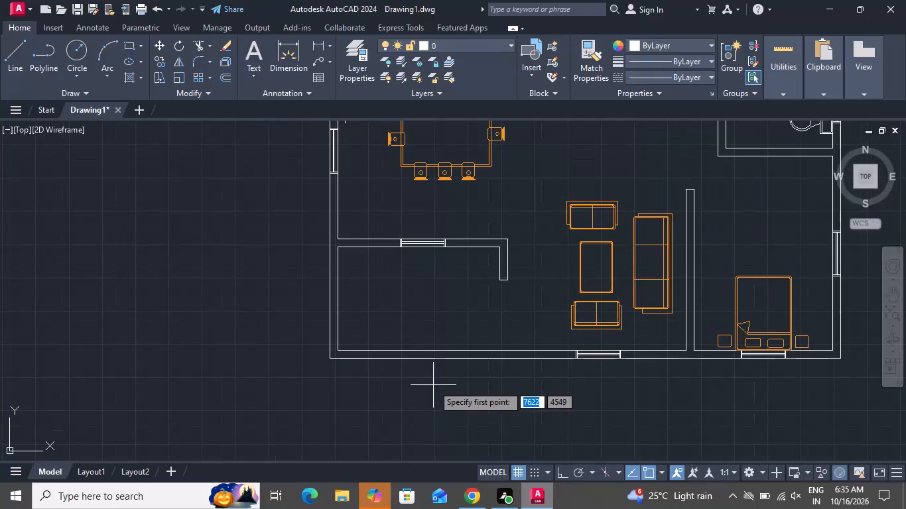
Draw two short lines across the southwest room's south wall, about 126 units apart, to mark the entrance opening.
scroll(385, 365, "up", 1)
scroll(385, 365, "down", 1)
scroll(385, 365, "up", 1)
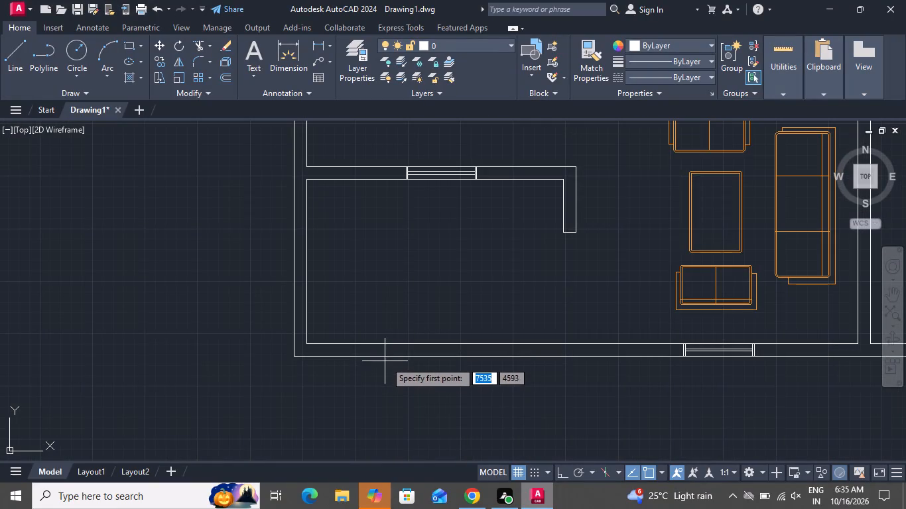
left_click(408, 342)
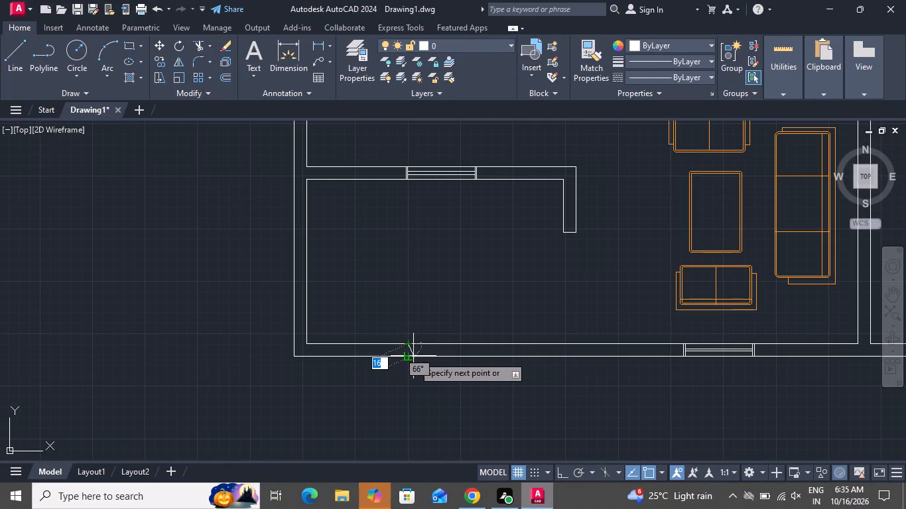
left_click(411, 357)
right_click(411, 357)
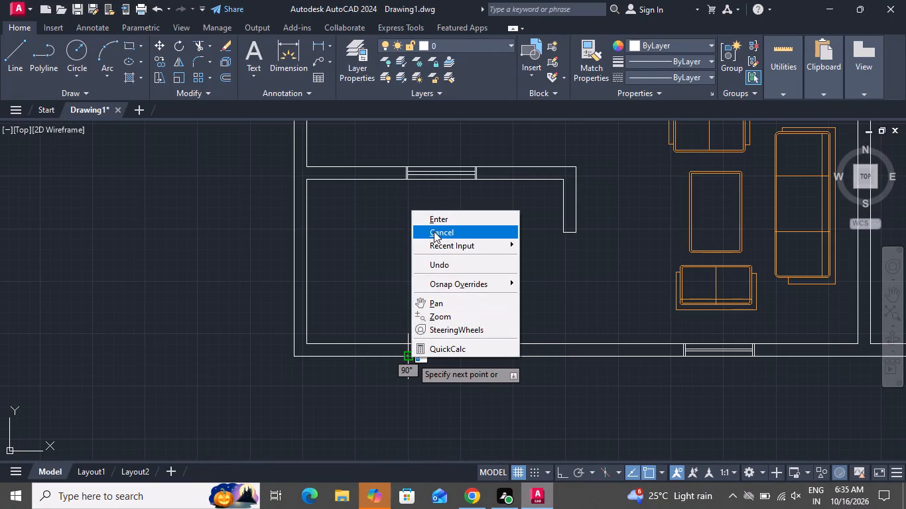
left_click(434, 231)
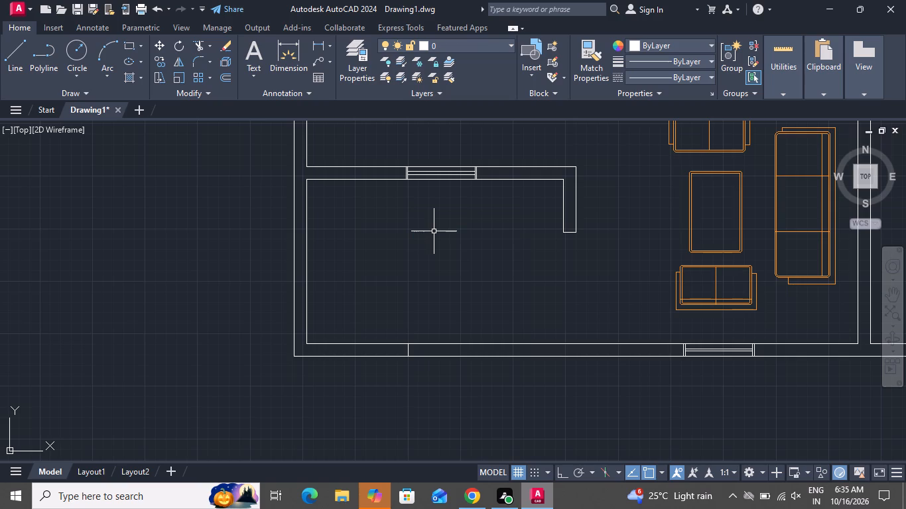
left_click(13, 64)
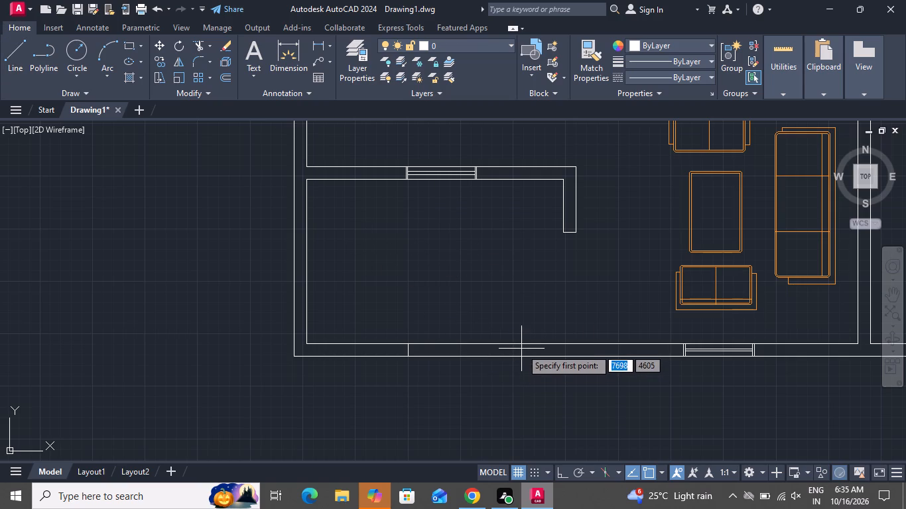
left_click(515, 345)
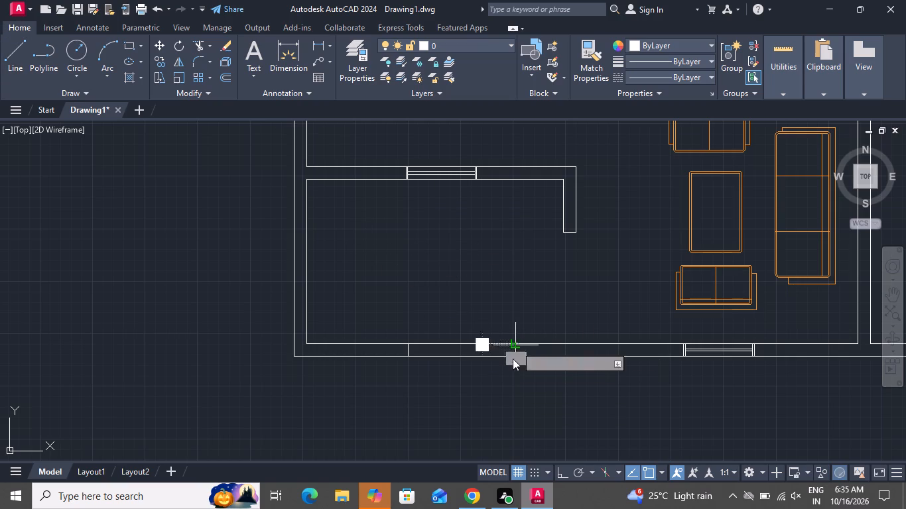
left_click(511, 361)
right_click(511, 361)
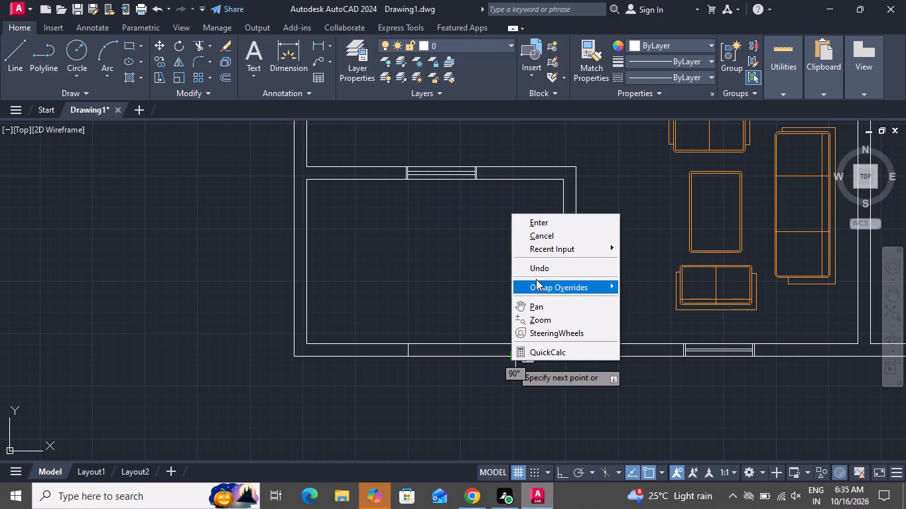
left_click(534, 229)
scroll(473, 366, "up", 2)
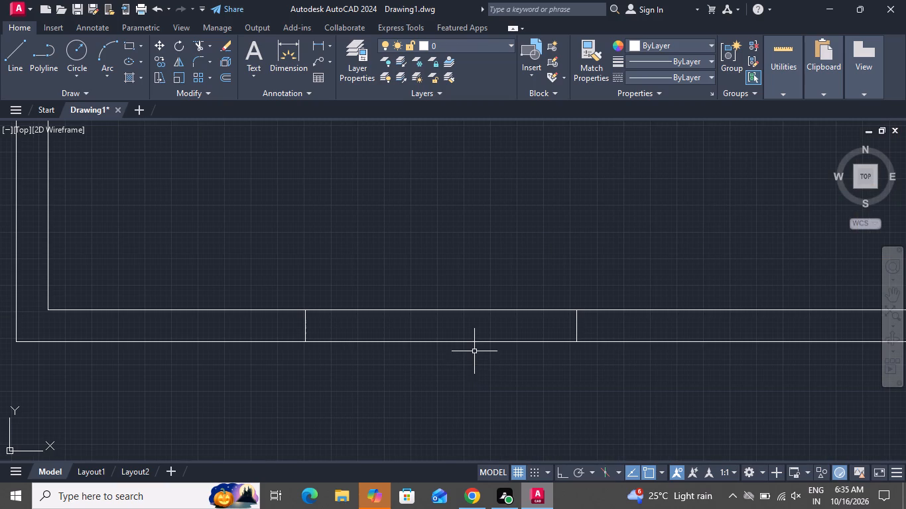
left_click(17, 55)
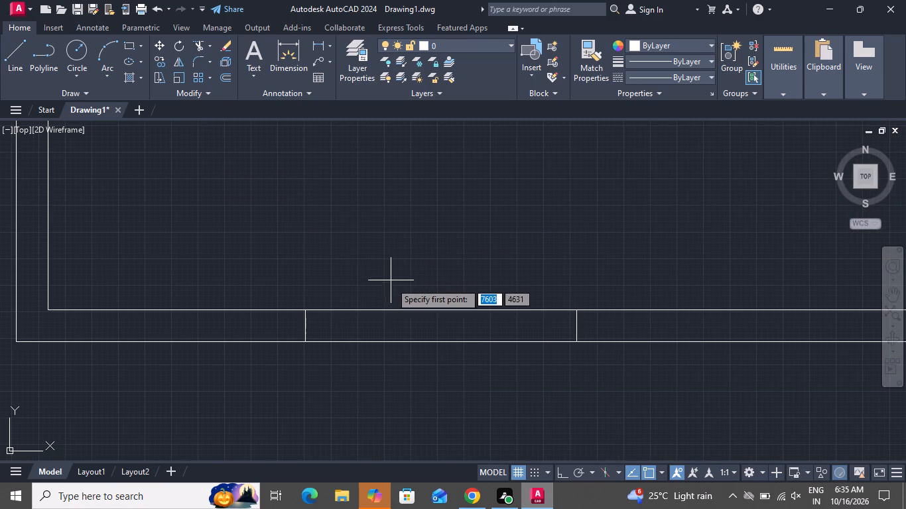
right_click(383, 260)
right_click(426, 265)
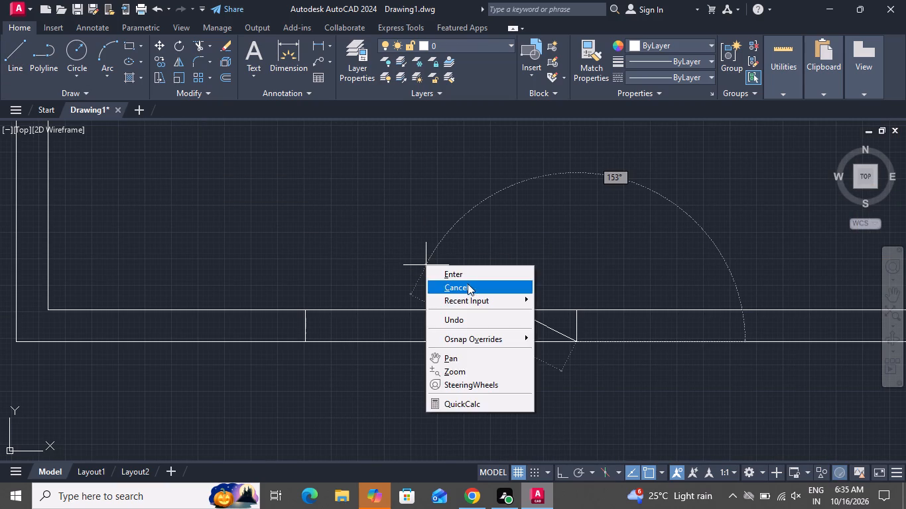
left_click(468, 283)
Draw a rectangular entrance step about 126 by 30 units against the south wall's outer face, spanning the marked opening.
left_click(133, 48)
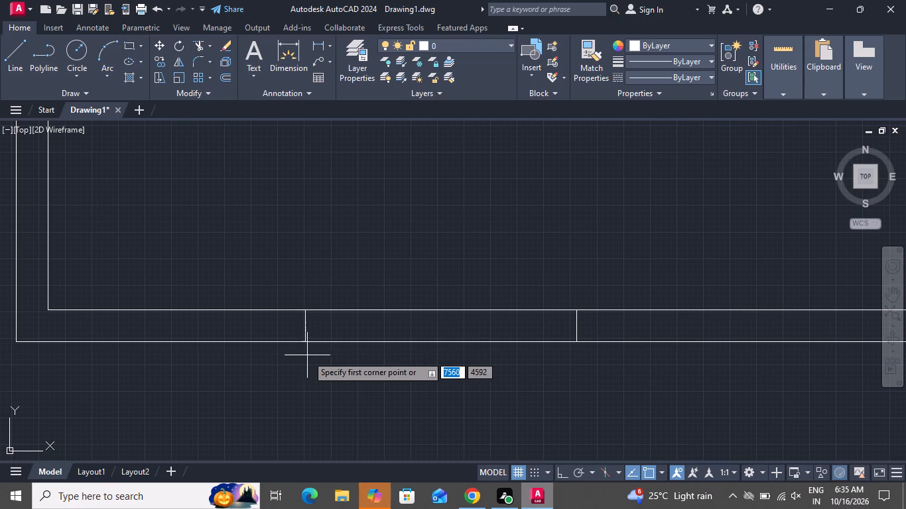
scroll(312, 355, "up", 2)
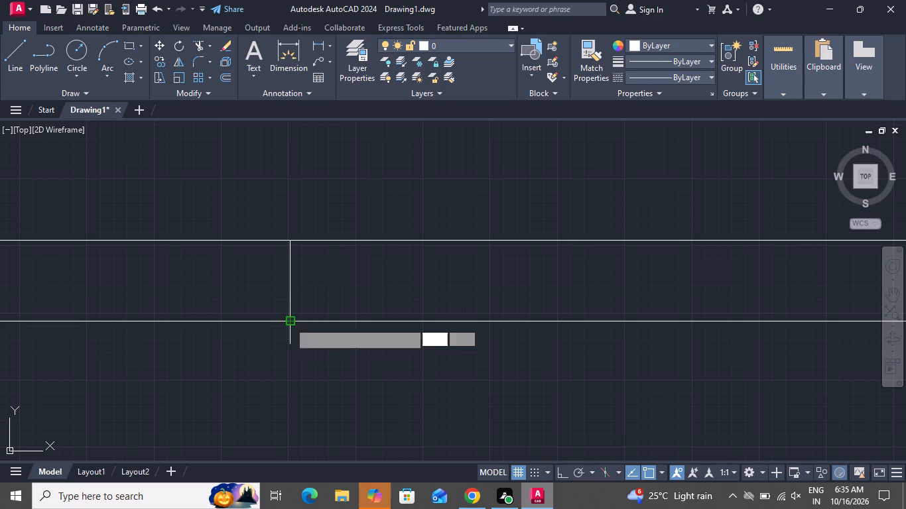
scroll(318, 388, "down", 4)
scroll(375, 386, "down", 2)
scroll(375, 390, "up", 1)
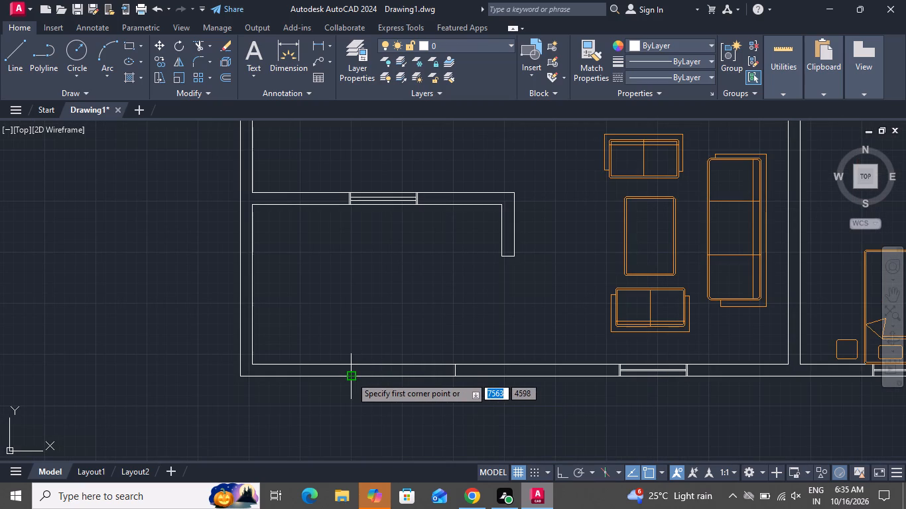
left_click(351, 376)
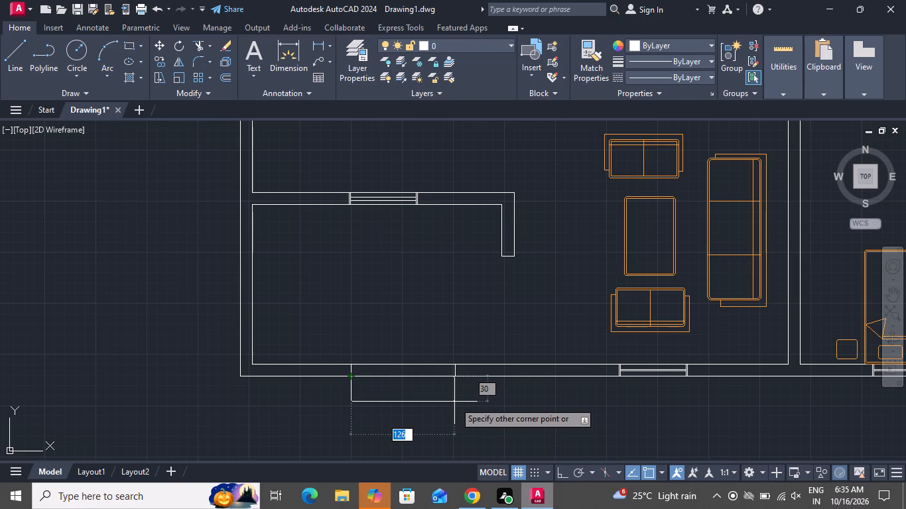
left_click(456, 402)
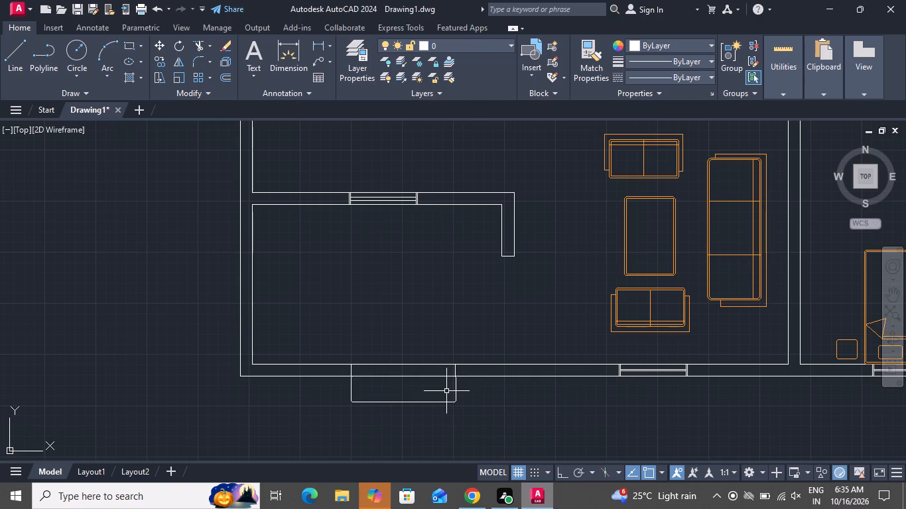
Copy the entrance step rectangle about 30 units south so the second step adjoins the first.
left_click(428, 402)
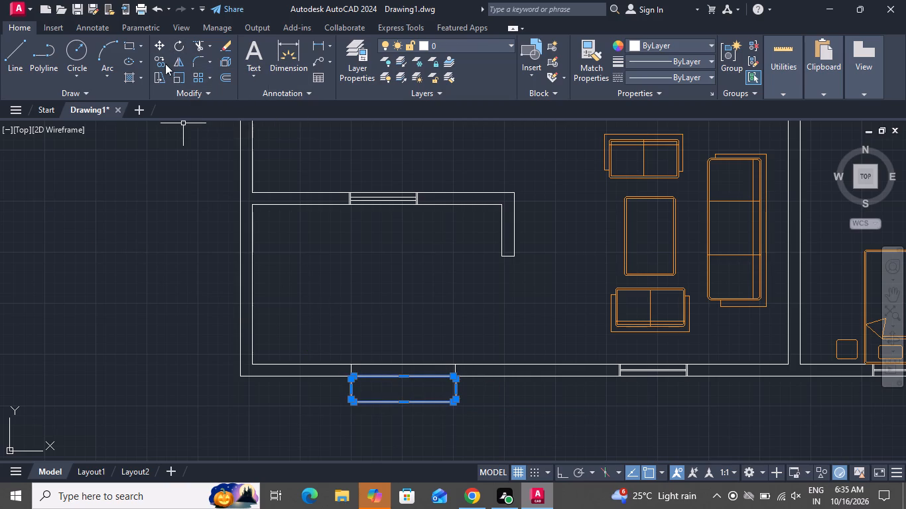
left_click(165, 64)
left_click(352, 378)
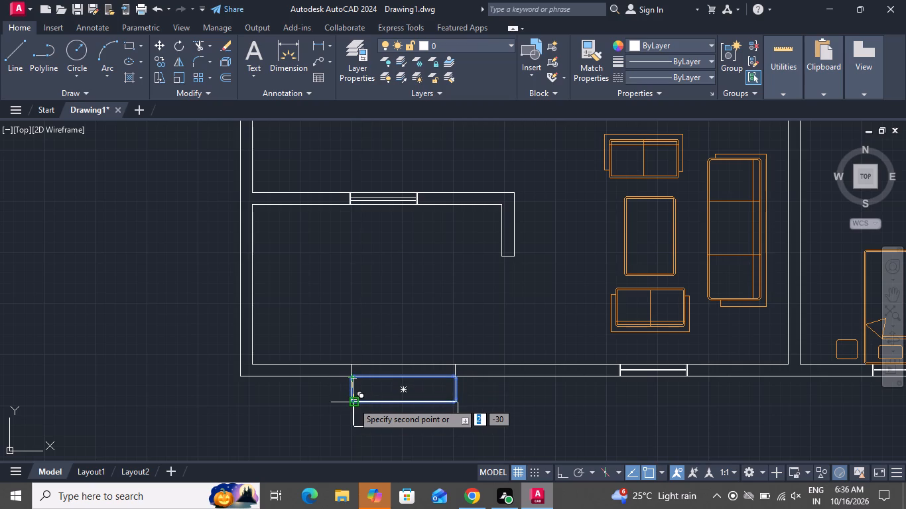
scroll(351, 402, "down", 1)
scroll(351, 402, "up", 2)
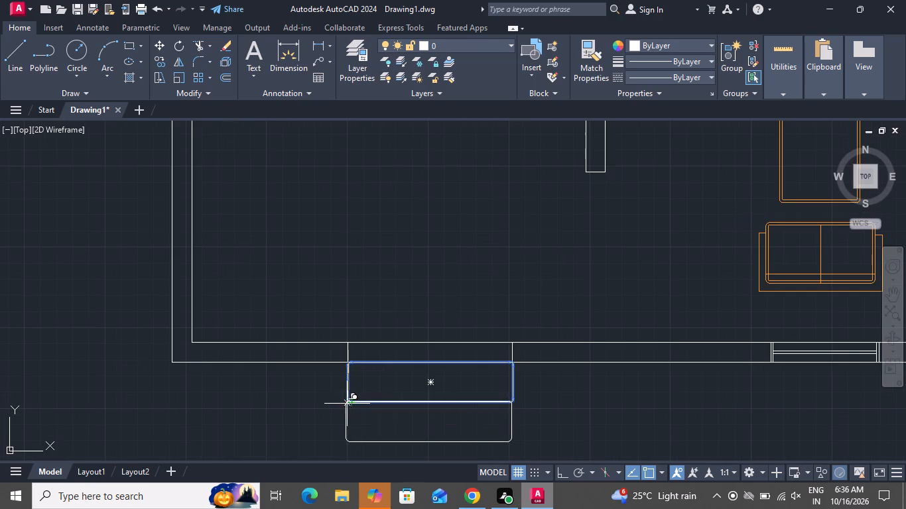
left_click(347, 405)
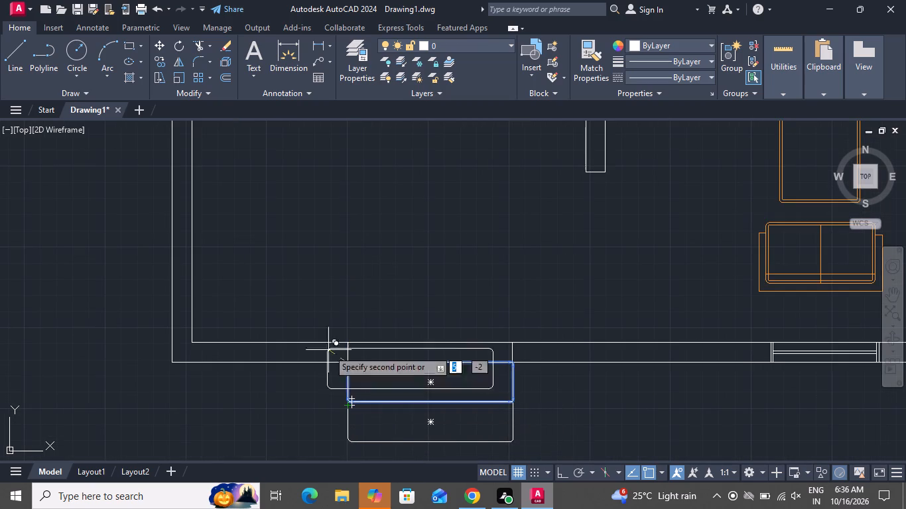
right_click(296, 166)
left_click(336, 186)
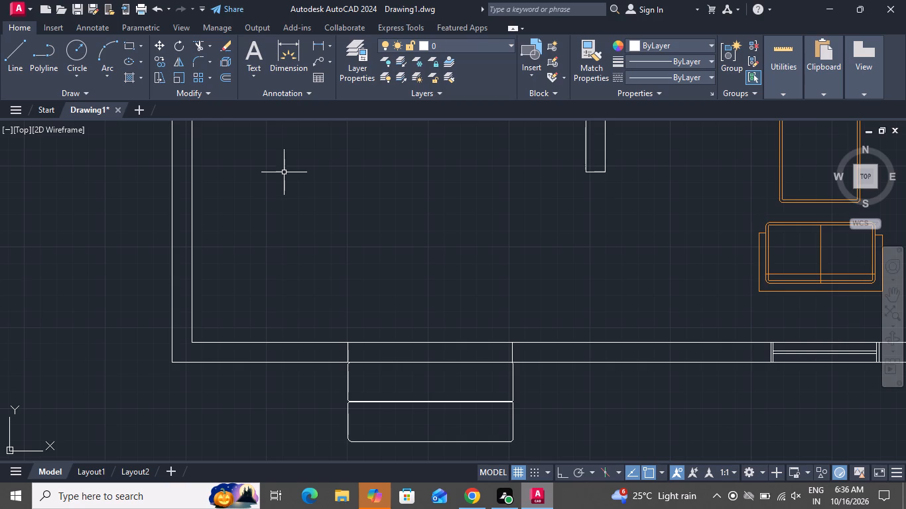
Review the whole floor plan and examine the north wall around the staircase window.
scroll(373, 272, "down", 2)
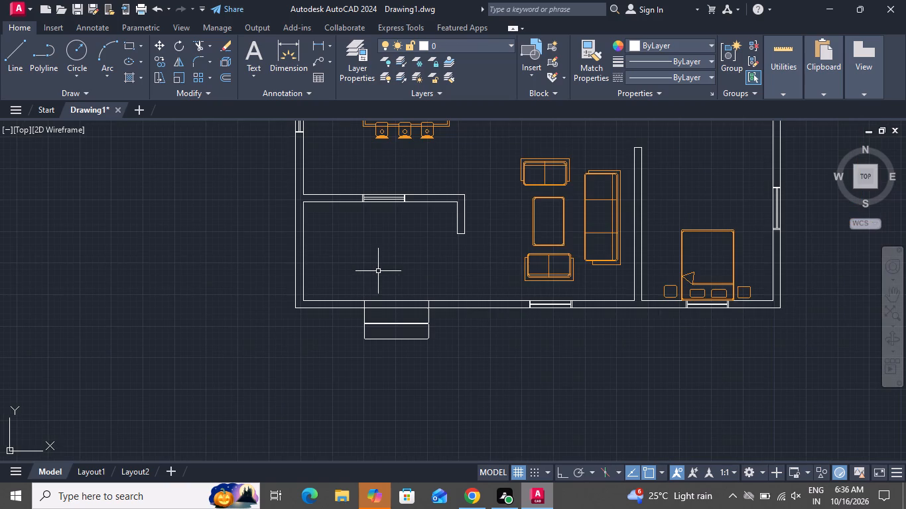
scroll(378, 271, "up", 1)
scroll(378, 271, "down", 1)
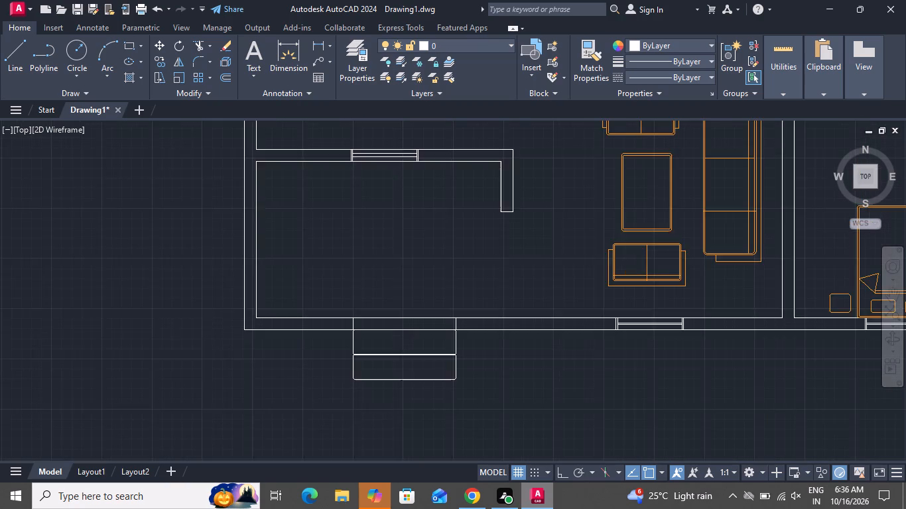
scroll(378, 278, "down", 3)
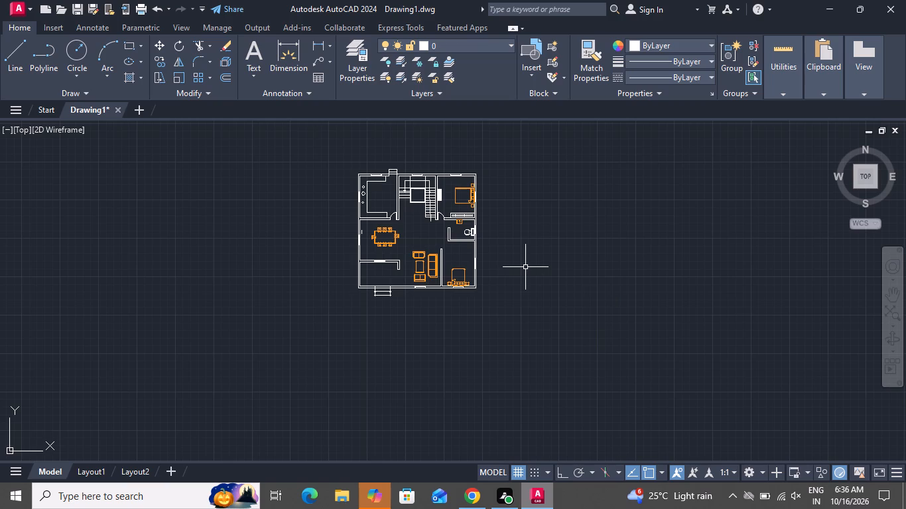
scroll(418, 142, "up", 2)
scroll(421, 150, "down", 1)
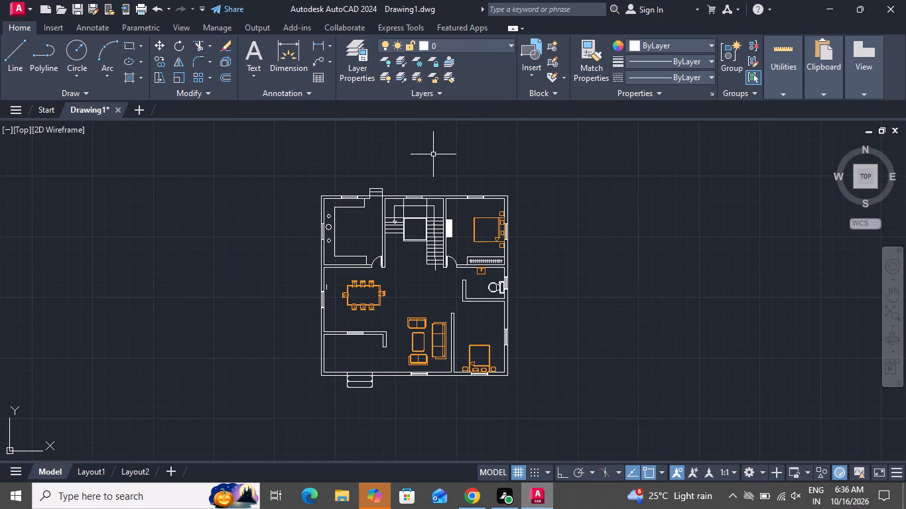
scroll(420, 175, "up", 3)
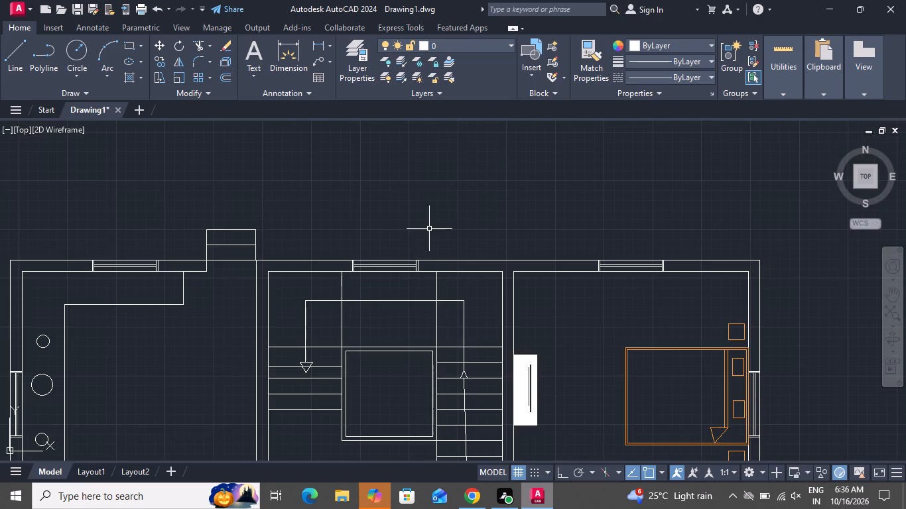
scroll(425, 275, "down", 1)
scroll(421, 275, "up", 4)
left_click(417, 211)
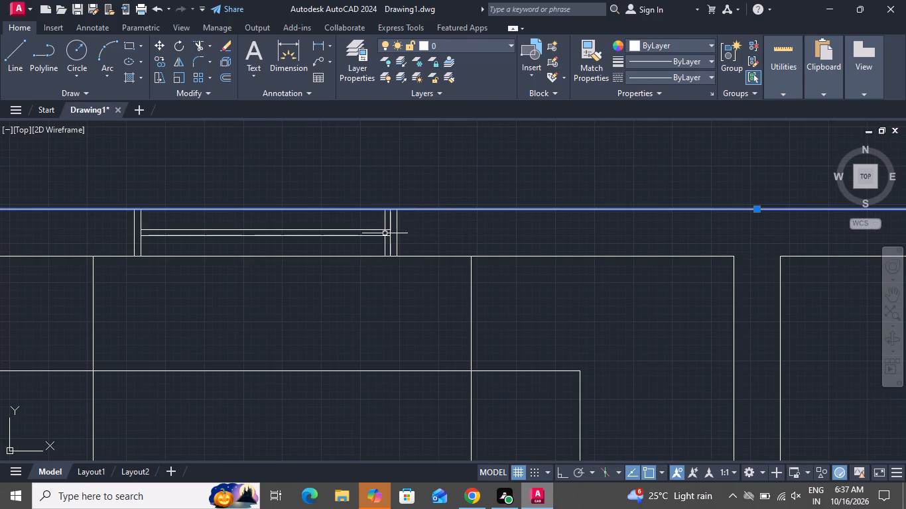
key("Escape")
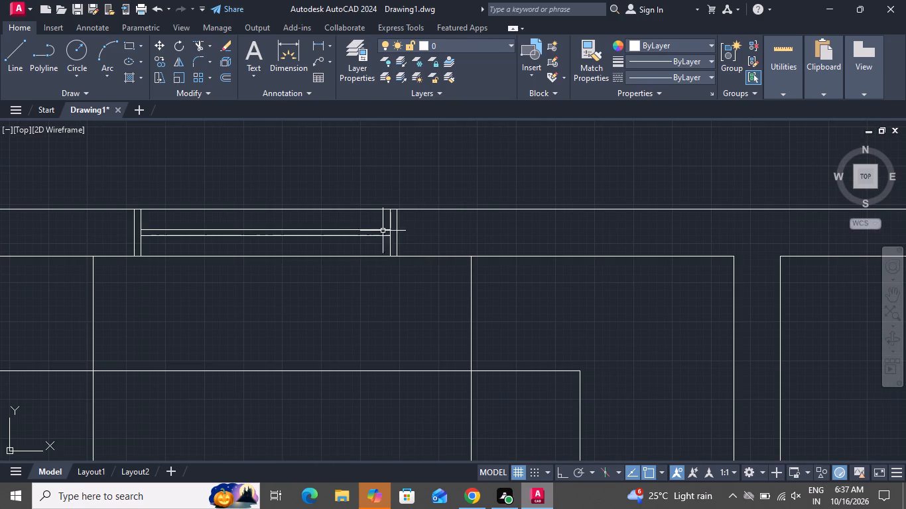
scroll(422, 235, "up", 1)
scroll(422, 236, "down", 1)
scroll(422, 238, "up", 1)
scroll(425, 229, "down", 1)
scroll(425, 229, "up", 1)
scroll(425, 229, "down", 3)
scroll(425, 226, "up", 1)
scroll(425, 226, "down", 1)
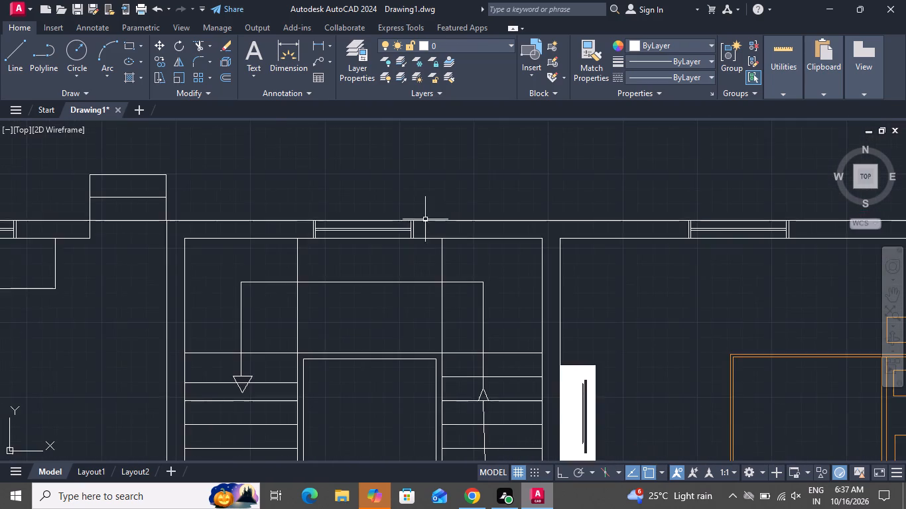
scroll(424, 213, "down", 2)
scroll(424, 213, "up", 1)
scroll(430, 249, "down", 2)
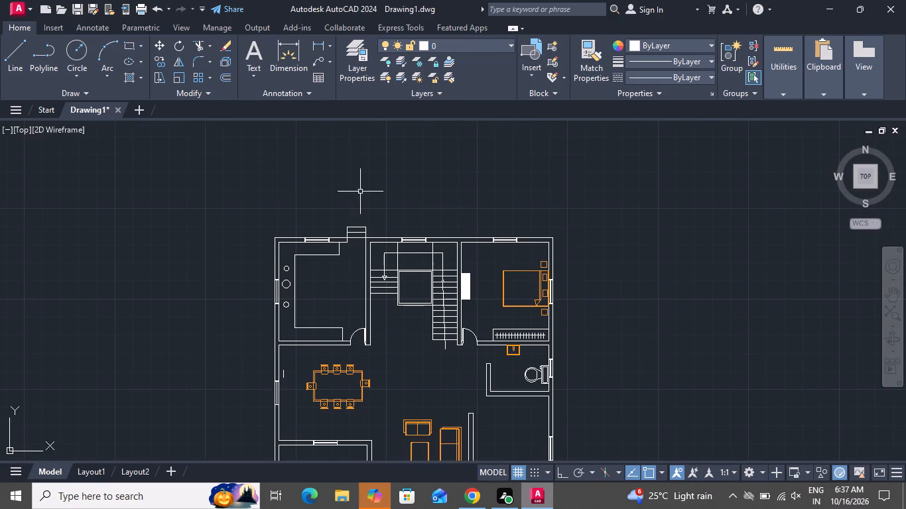
Add a multiline text label in the kitchen reading "kitchen" with "300x340" on the second line.
left_click(253, 58)
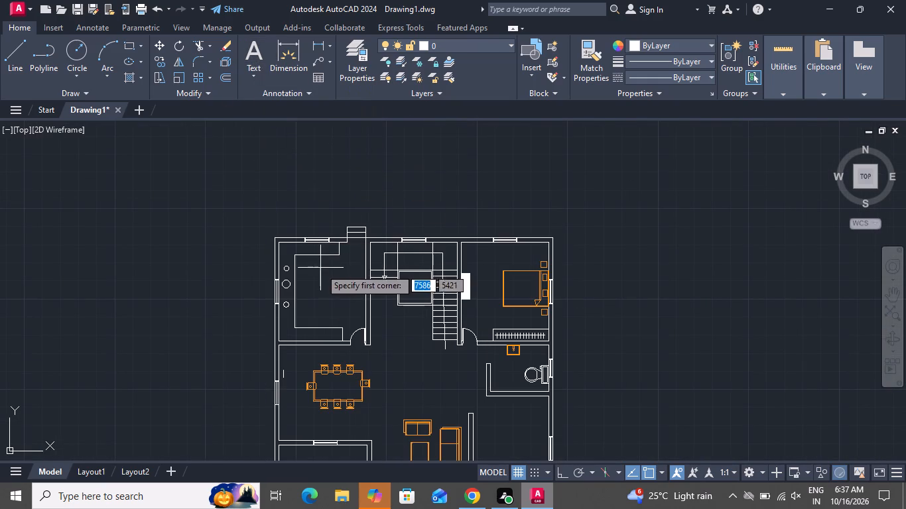
scroll(320, 270, "up", 3)
left_click(255, 298)
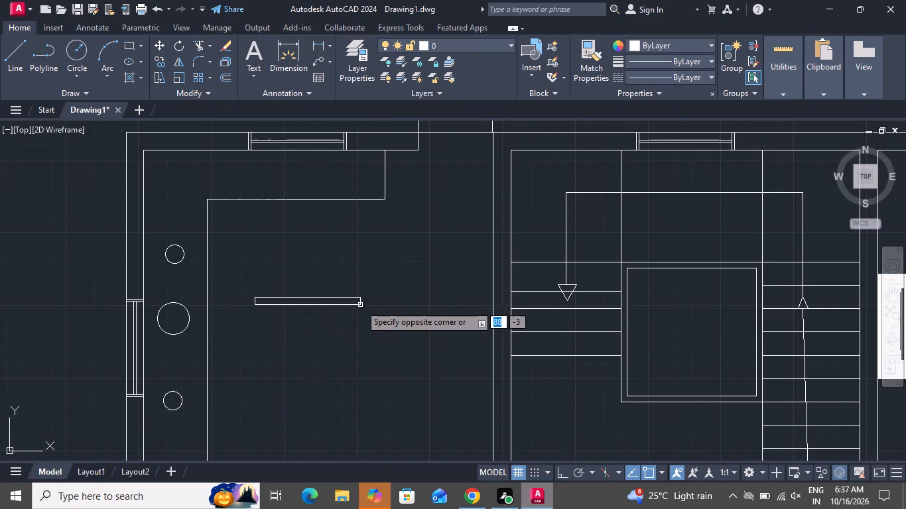
left_click(379, 317)
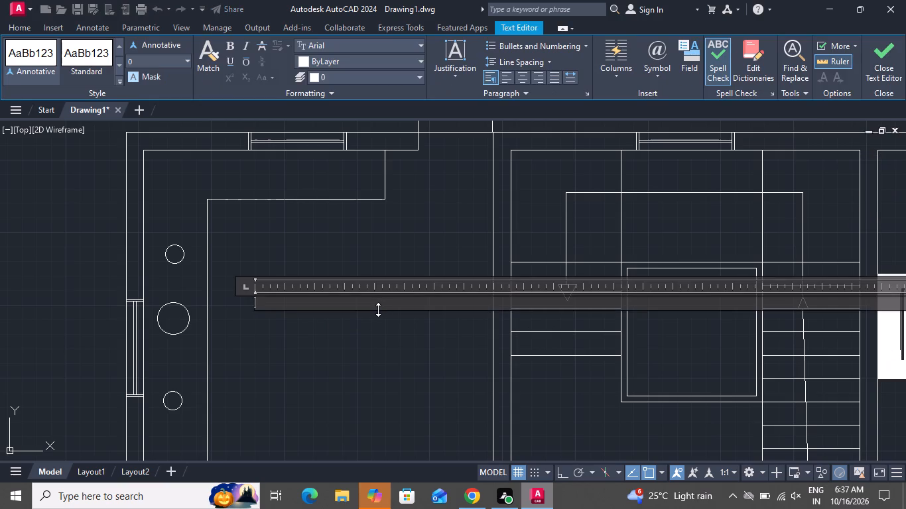
type("kitchen")
key("Return")
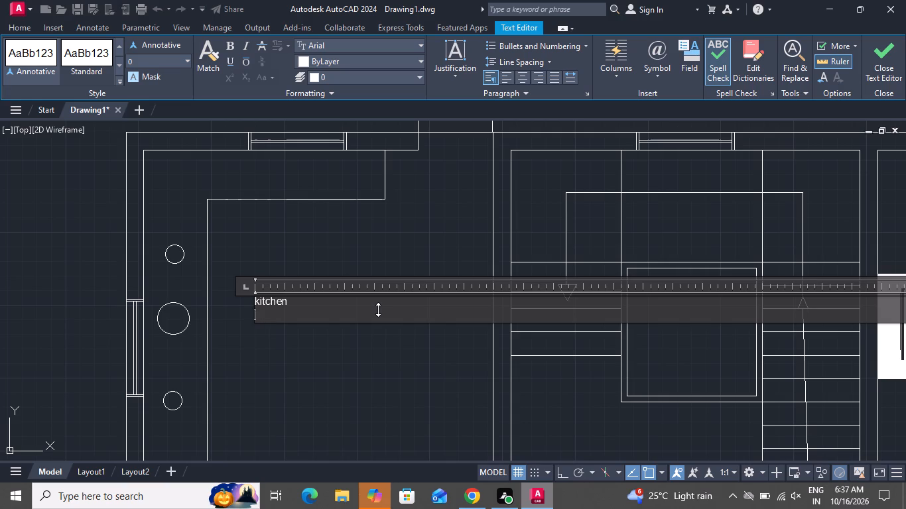
type("300")
key("x")
type("349")
key("BackSpace")
key("0")
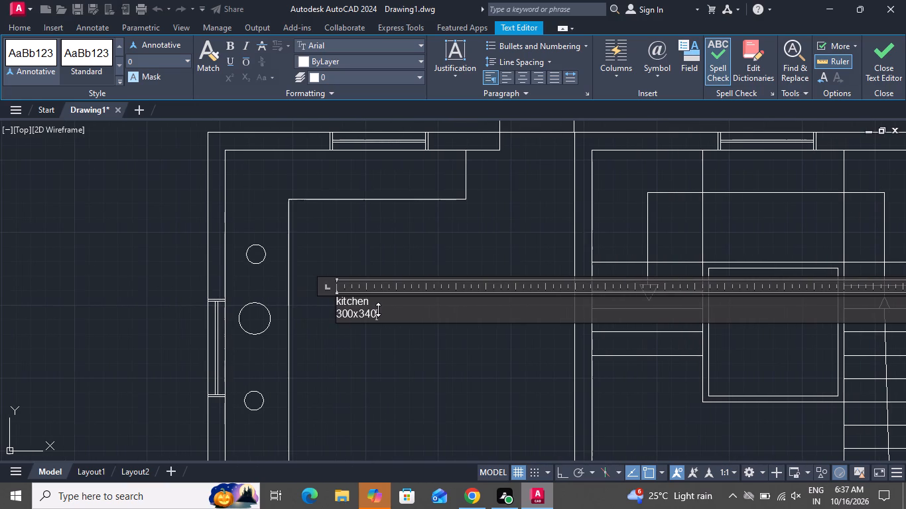
left_click(381, 350)
Set the kitchen label's text height to 8 in its properties.
left_click(360, 280)
left_click(305, 309)
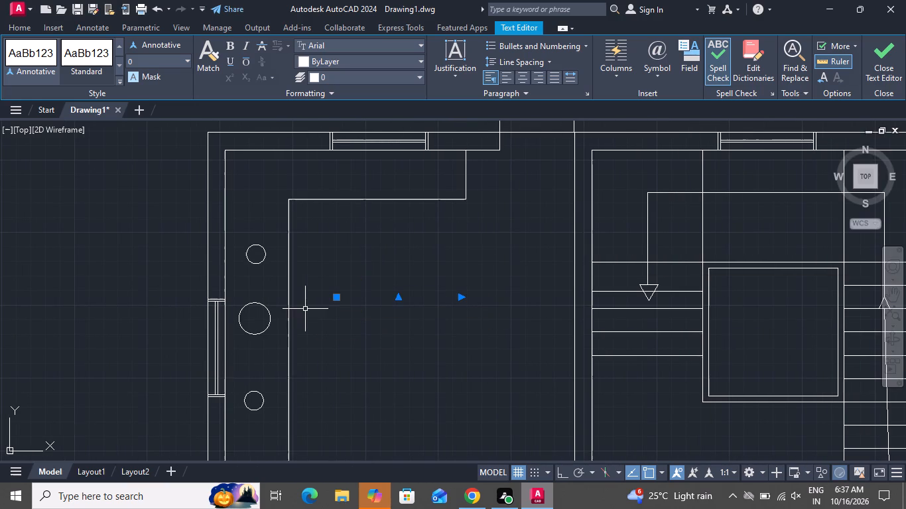
right_click(314, 310)
left_click(373, 462)
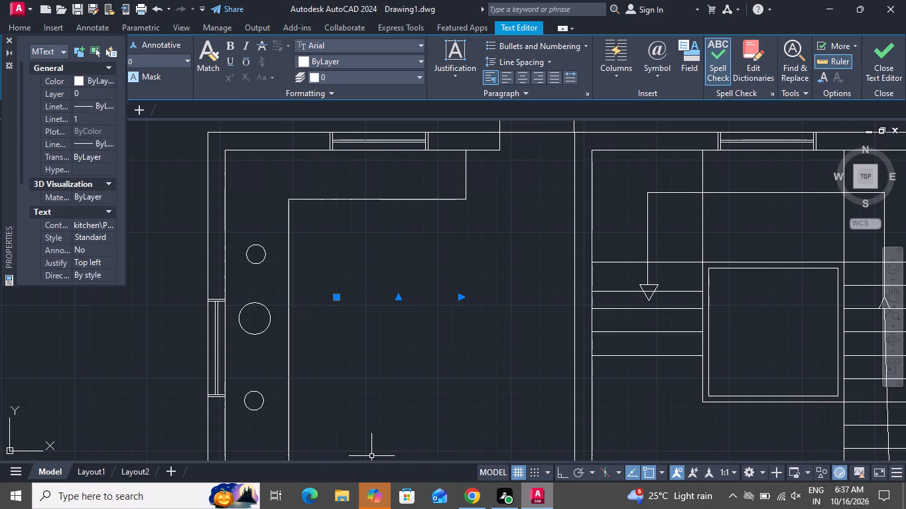
scroll(52, 287, "down", 1)
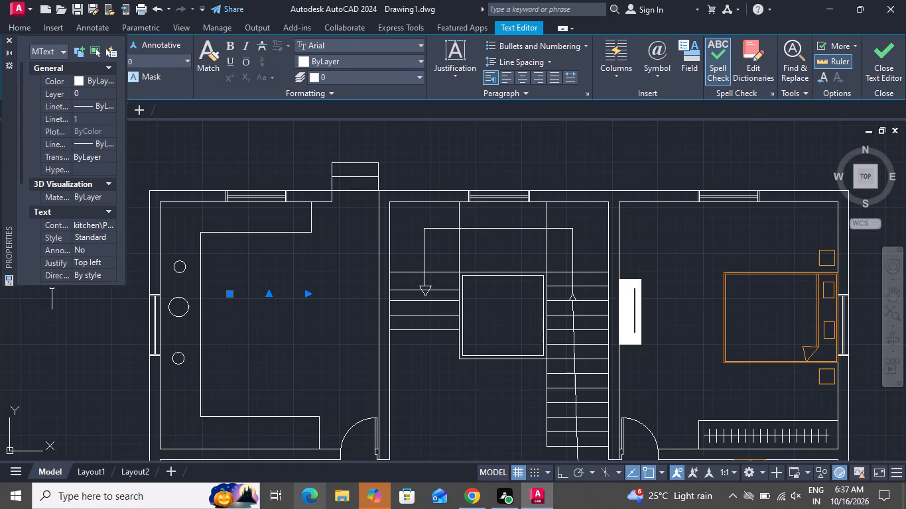
scroll(96, 249, "down", 2)
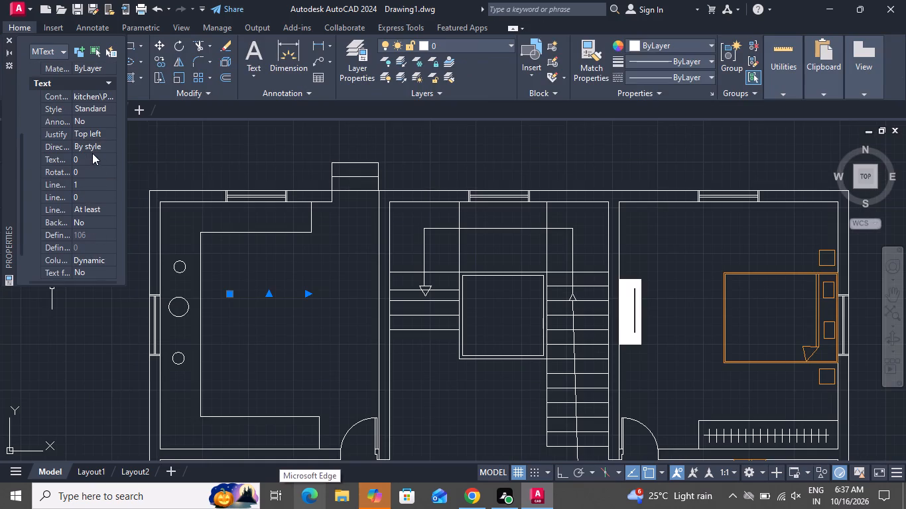
left_click(92, 158)
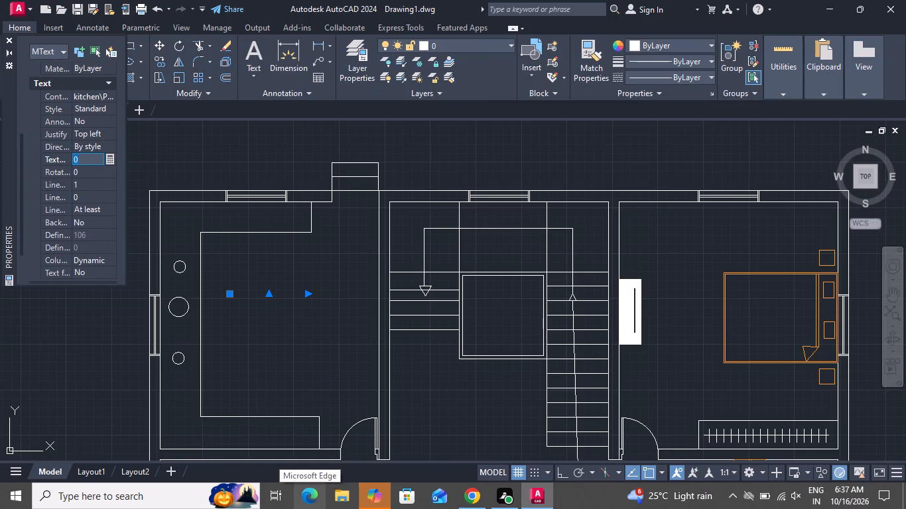
key("BackSpace")
key("8")
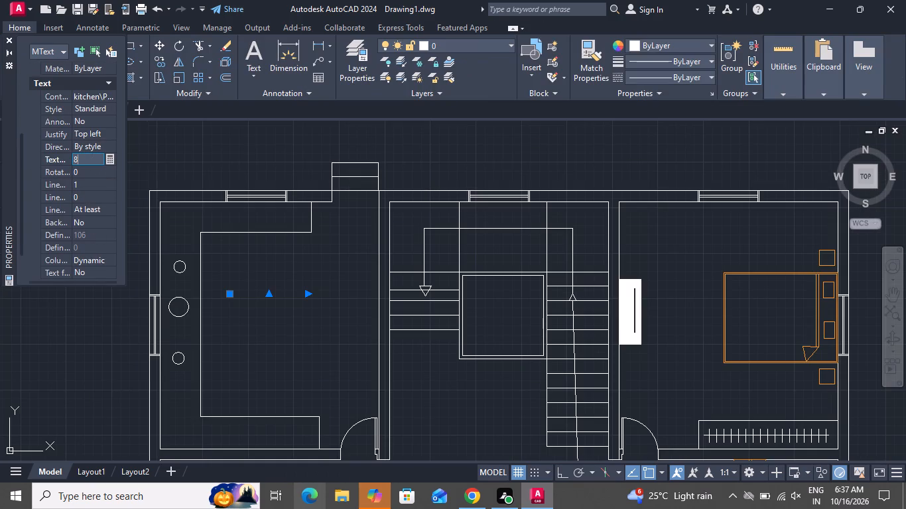
key("space")
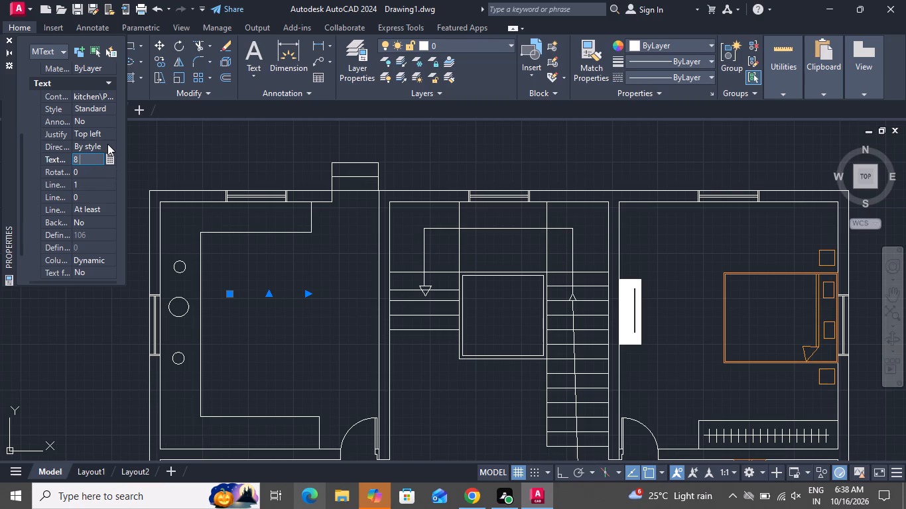
left_click(11, 42)
Copy the kitchen label into the northeast bedroom, the central hall and the dining area at the table.
scroll(233, 238, "down", 1)
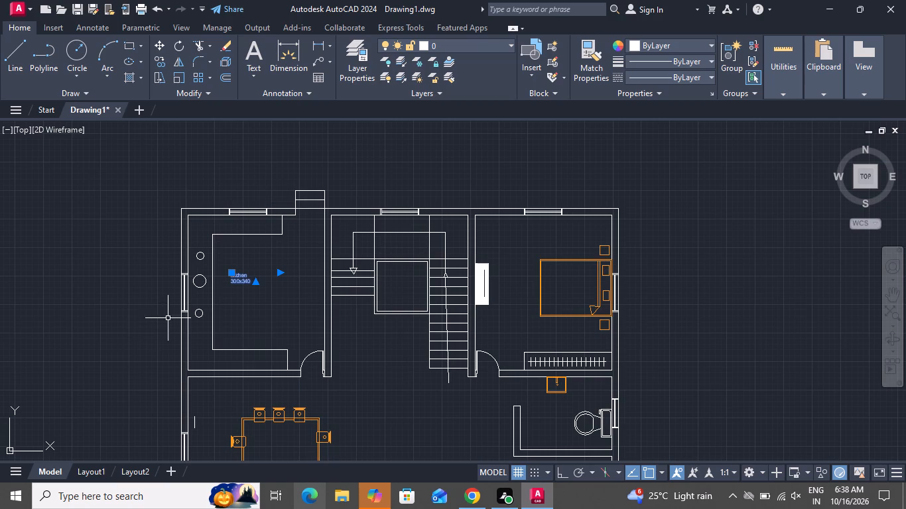
left_click(166, 59)
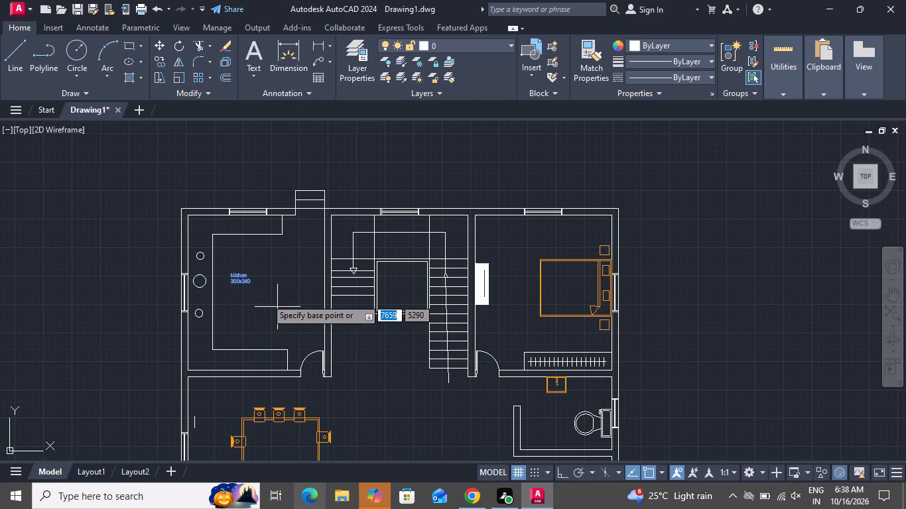
left_click(241, 288)
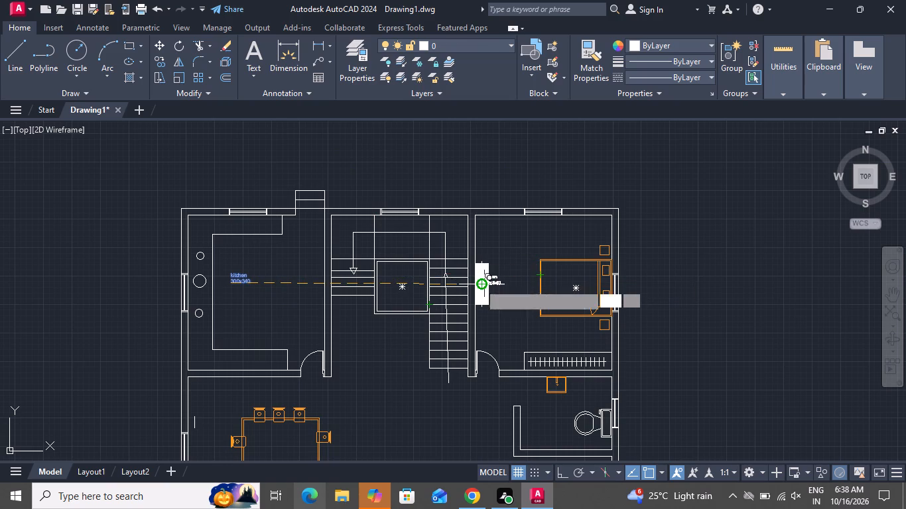
left_click(558, 288)
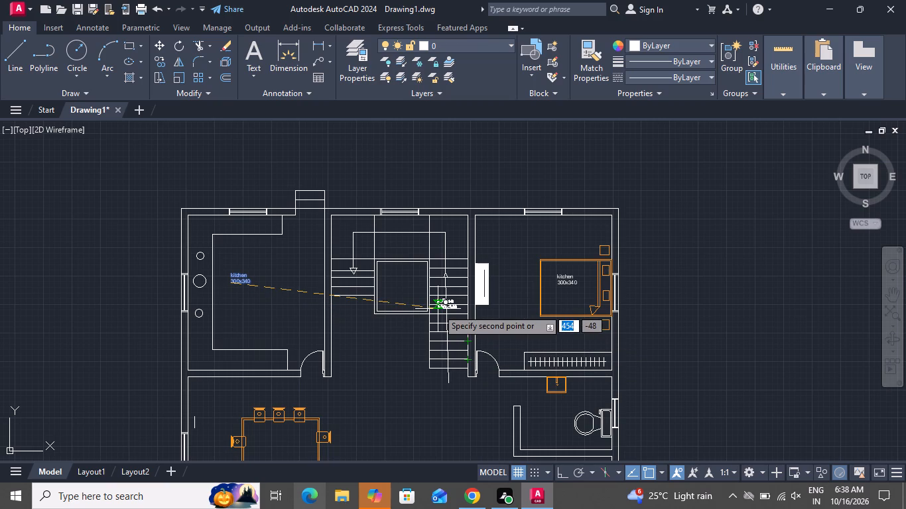
left_click(402, 425)
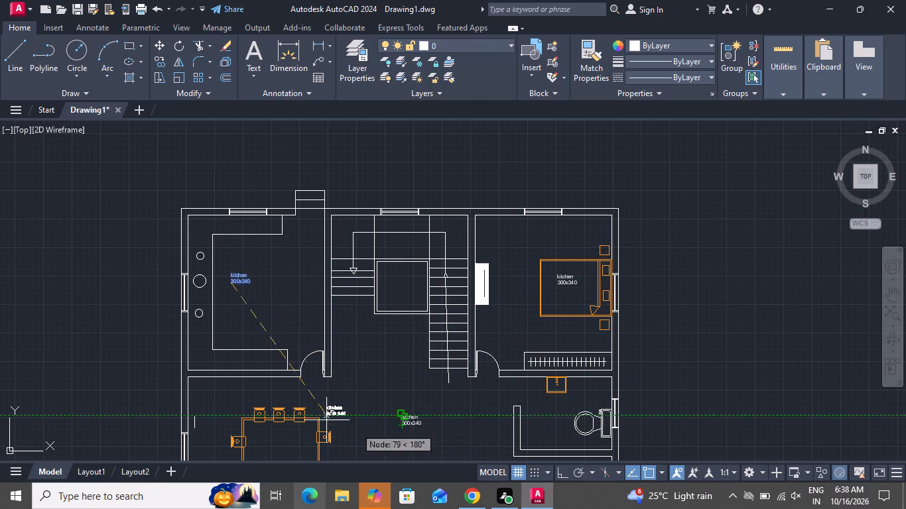
left_click(271, 439)
Place further copies of the kitchen label in the toilet, the southeast bedroom and the southwest entrance room.
scroll(312, 331, "up", 1)
scroll(313, 329, "down", 1)
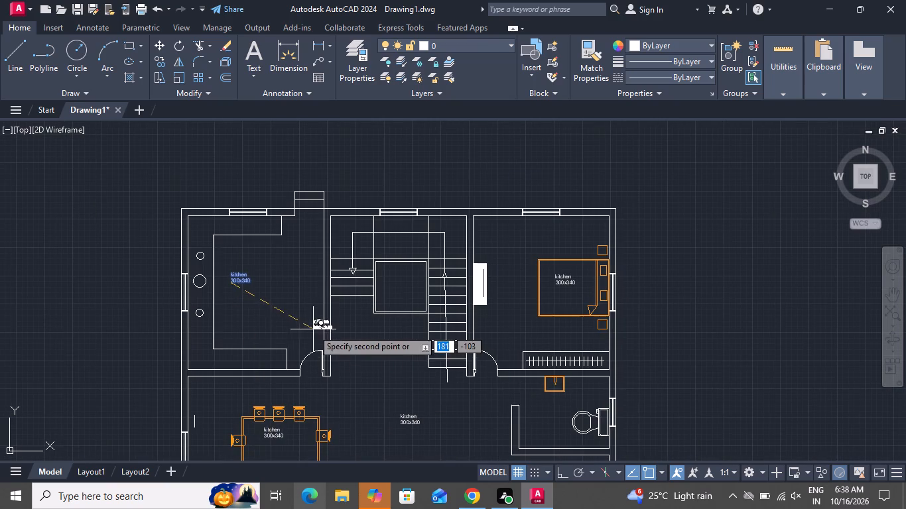
scroll(519, 418, "up", 2)
left_click(559, 433)
scroll(469, 280, "down", 1)
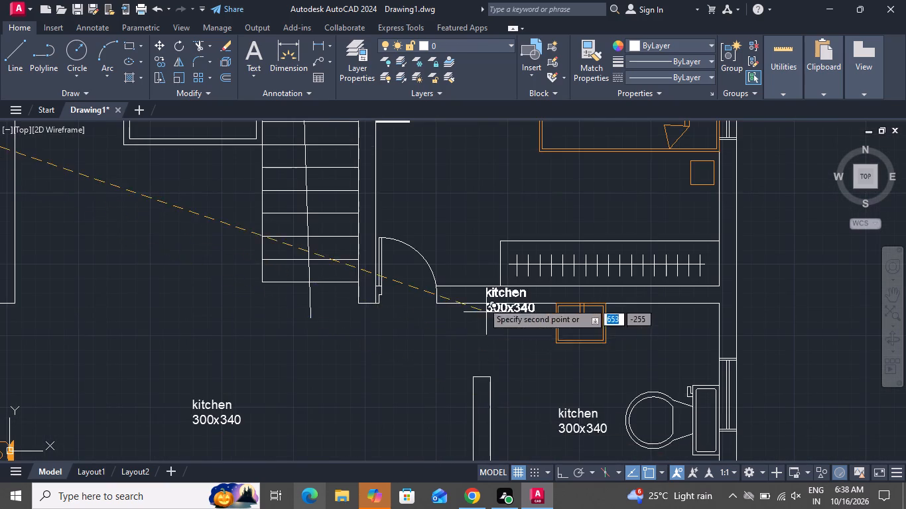
scroll(472, 283, "down", 1)
scroll(458, 247, "up", 1)
scroll(466, 256, "down", 1)
scroll(466, 256, "up", 1)
scroll(495, 285, "down", 1)
scroll(495, 285, "up", 1)
scroll(495, 284, "down", 1)
scroll(505, 317, "up", 1)
scroll(507, 319, "down", 1)
scroll(495, 176, "up", 1)
scroll(495, 176, "down", 1)
scroll(493, 176, "up", 1)
scroll(491, 184, "down", 1)
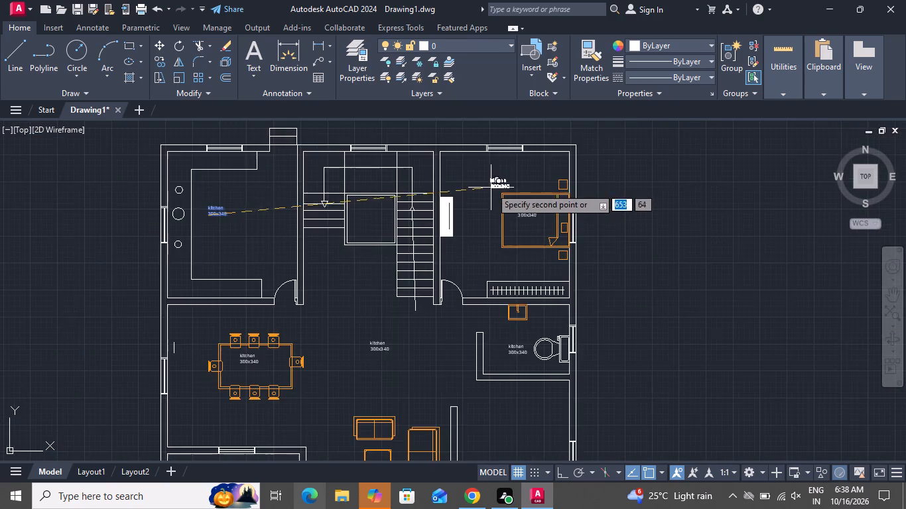
scroll(495, 184, "down", 2)
scroll(495, 184, "up", 1)
scroll(495, 184, "down", 1)
scroll(494, 184, "up", 1)
left_click(506, 342)
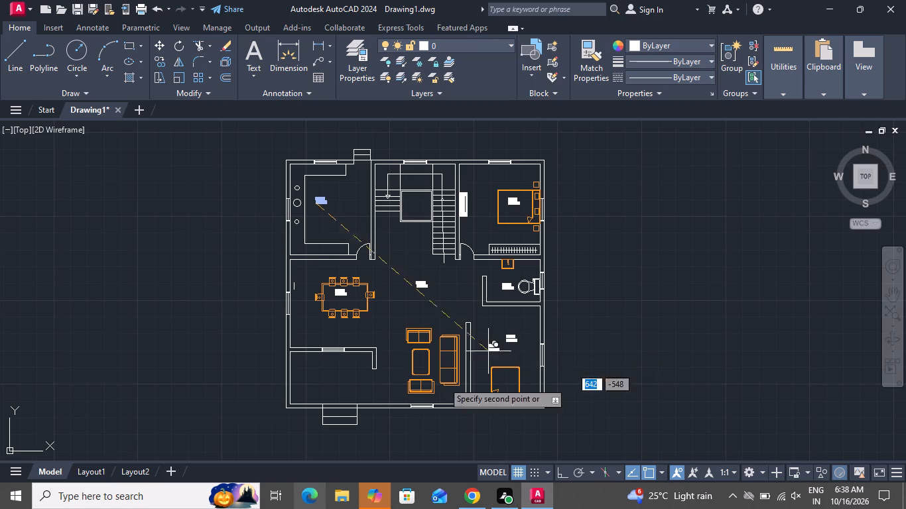
left_click(331, 394)
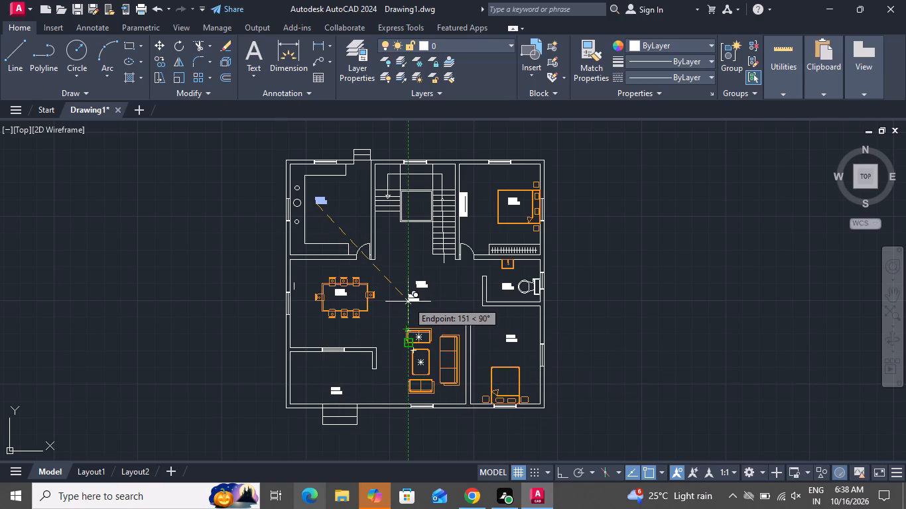
right_click(408, 302)
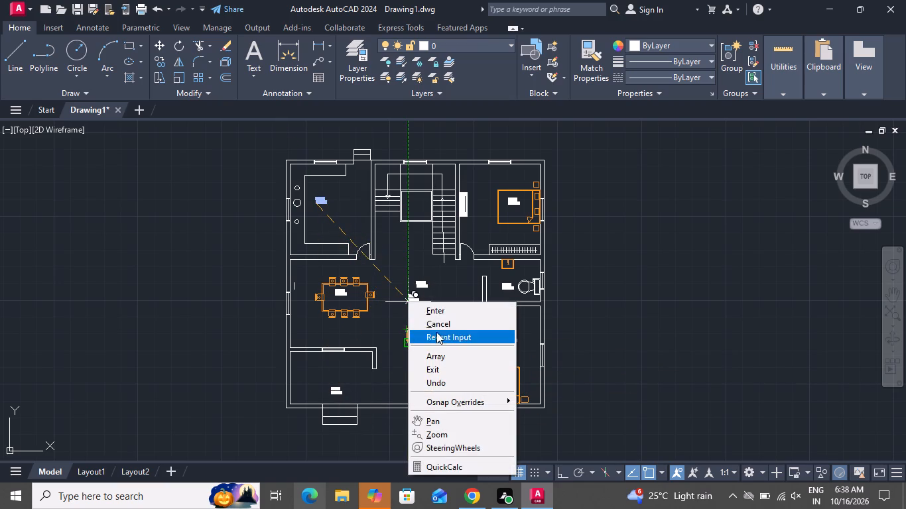
left_click(438, 324)
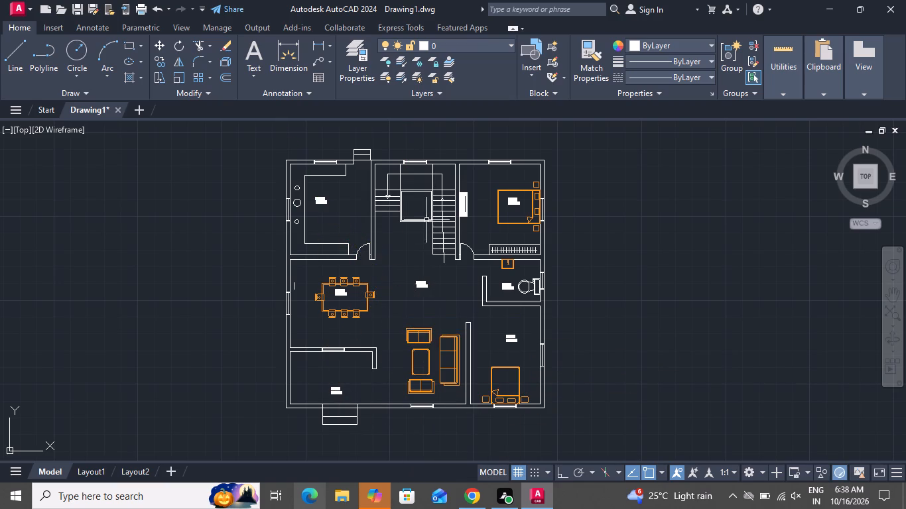
Colour the window lines in the north wall above the staircase orange 248,153,30.
scroll(426, 156, "up", 4)
scroll(427, 214, "up", 2)
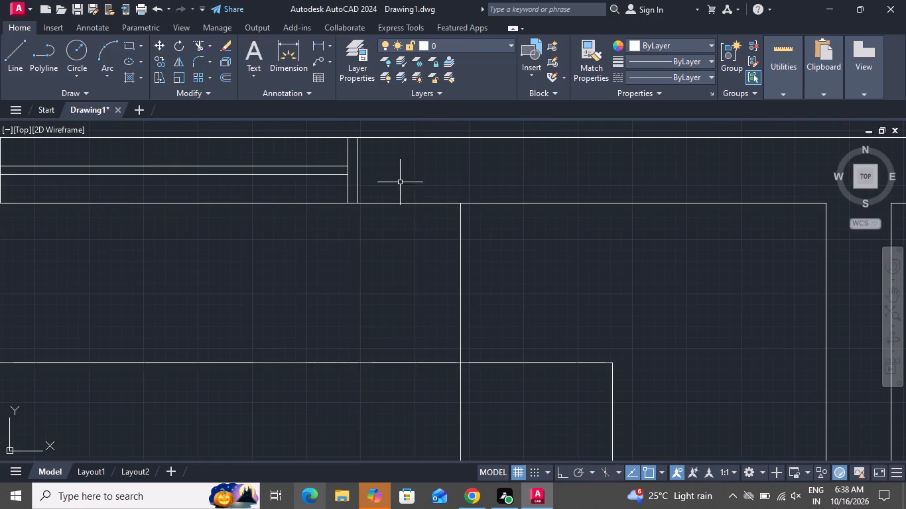
scroll(417, 202, "down", 1)
left_click(393, 170)
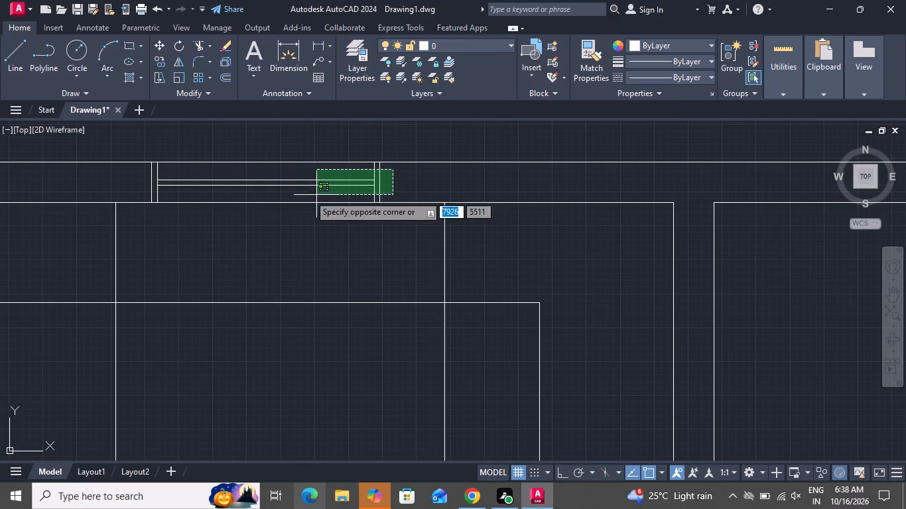
left_click(133, 194)
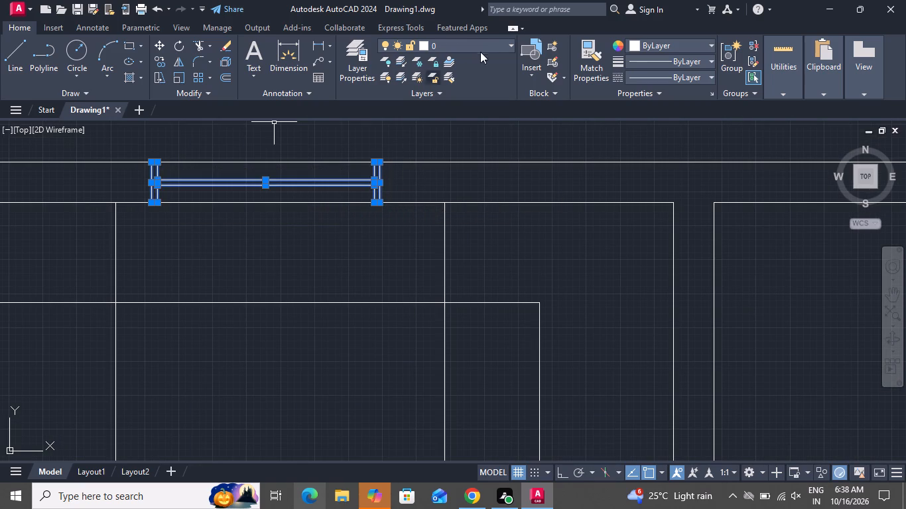
left_click(652, 43)
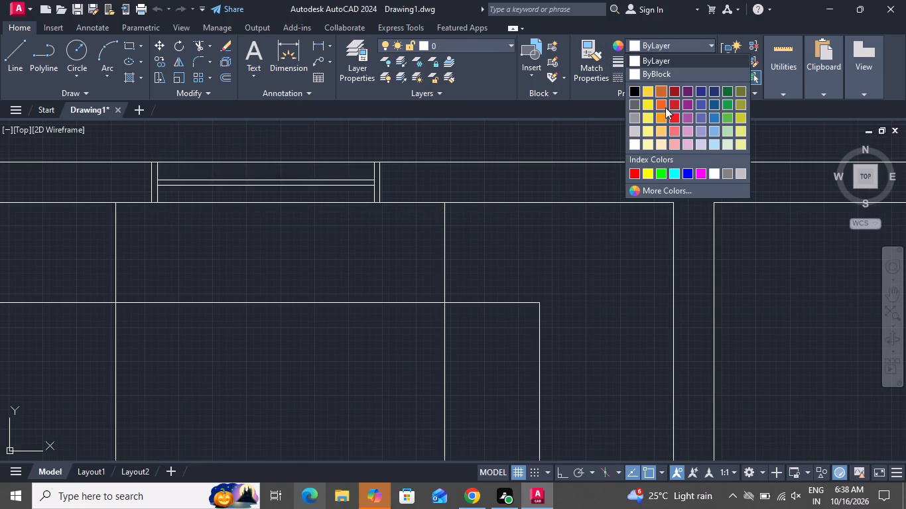
left_click(662, 115)
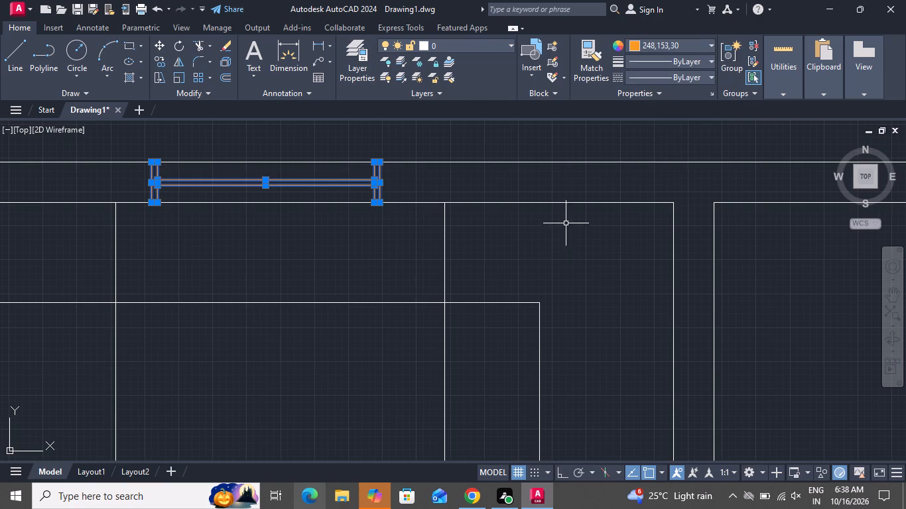
Colour the northeast bedroom's north wall window orange 248,153,30.
scroll(561, 188, "down", 3)
scroll(730, 182, "up", 3)
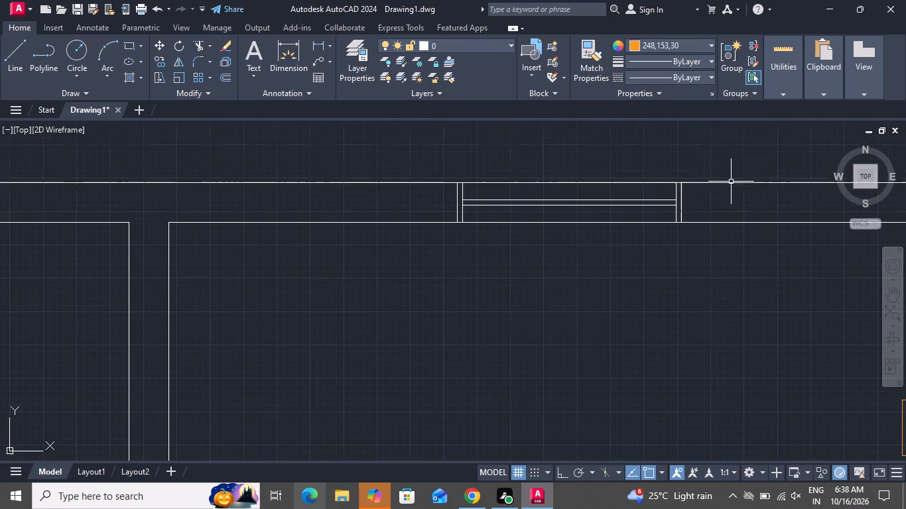
scroll(704, 204, "up", 2)
left_click(685, 169)
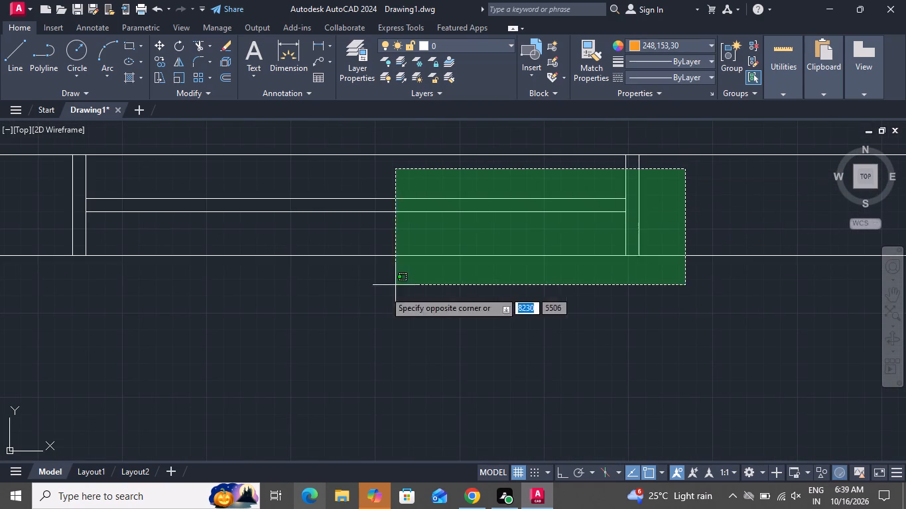
left_click(49, 233)
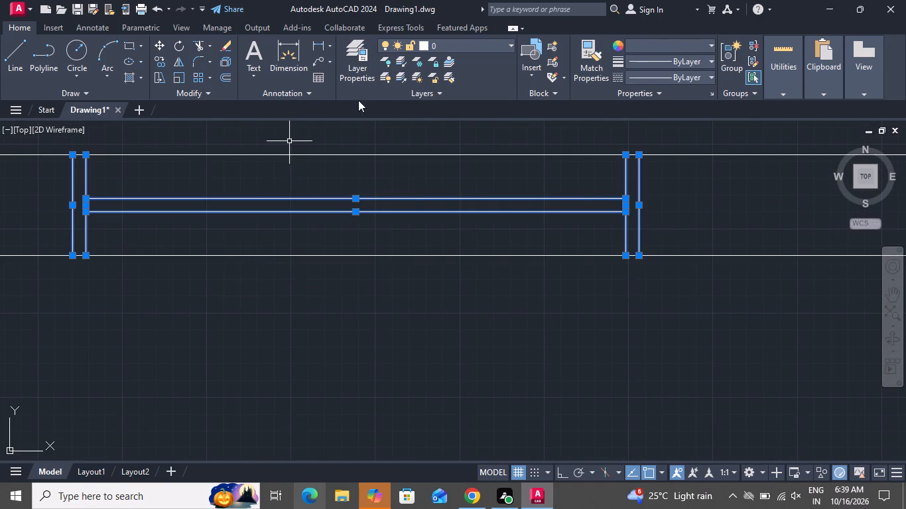
left_click(636, 48)
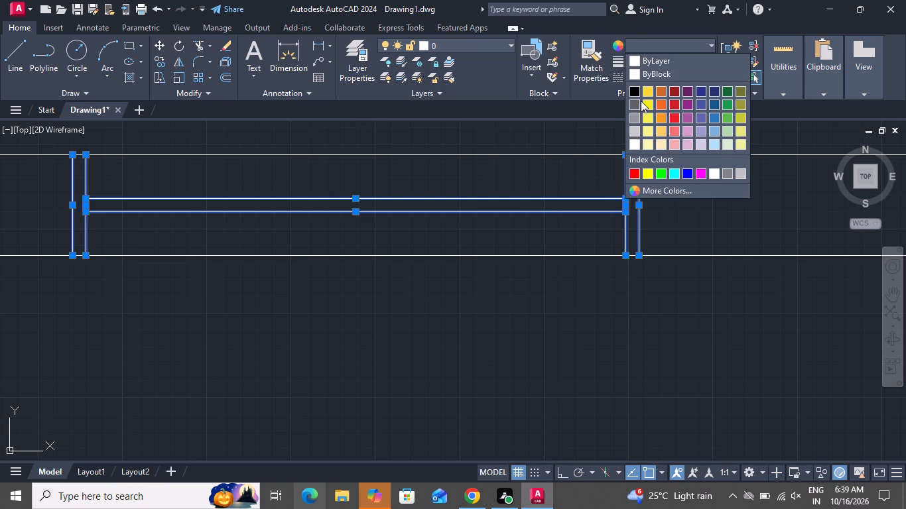
left_click(663, 116)
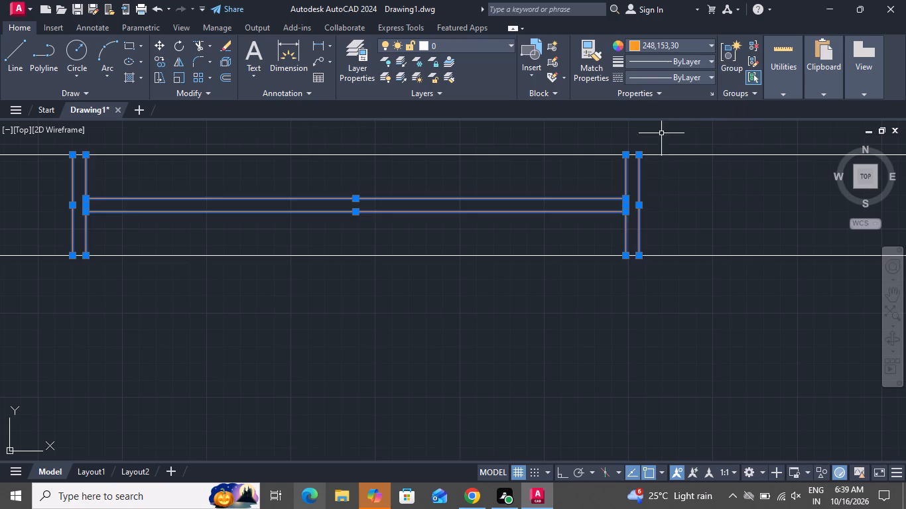
Colour the kitchen's north wall window orange 248,153,30 and clear the selection.
scroll(637, 205, "down", 3)
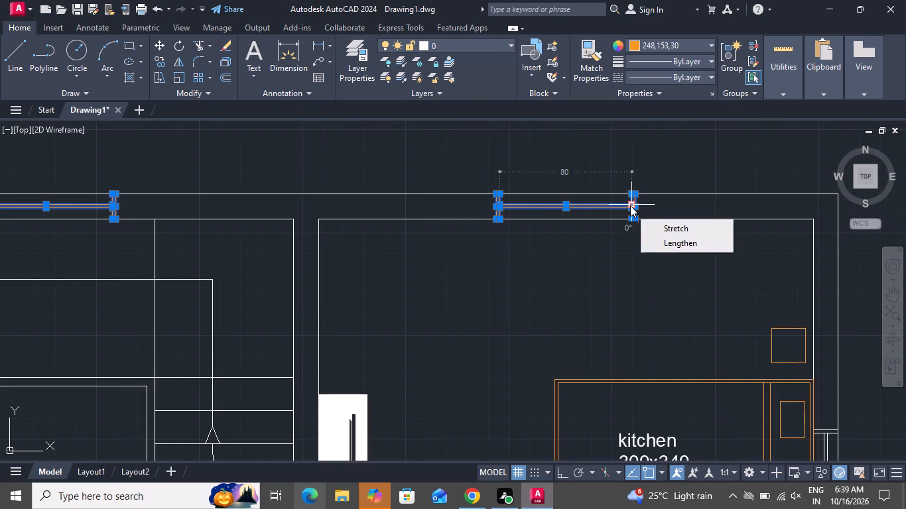
scroll(630, 205, "down", 5)
scroll(637, 220, "up", 1)
scroll(637, 226, "down", 1)
scroll(548, 271, "down", 3)
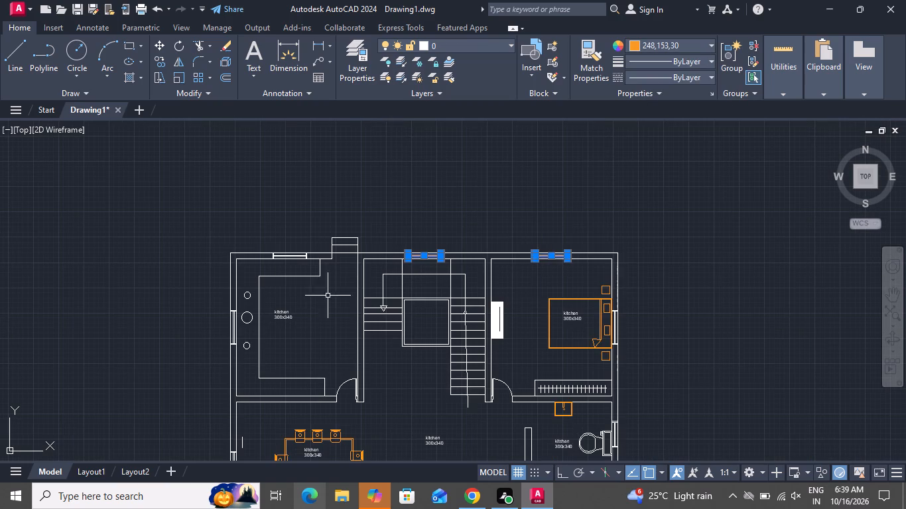
scroll(295, 257, "down", 1)
scroll(295, 257, "up", 3)
scroll(295, 255, "down", 1)
scroll(298, 269, "up", 4)
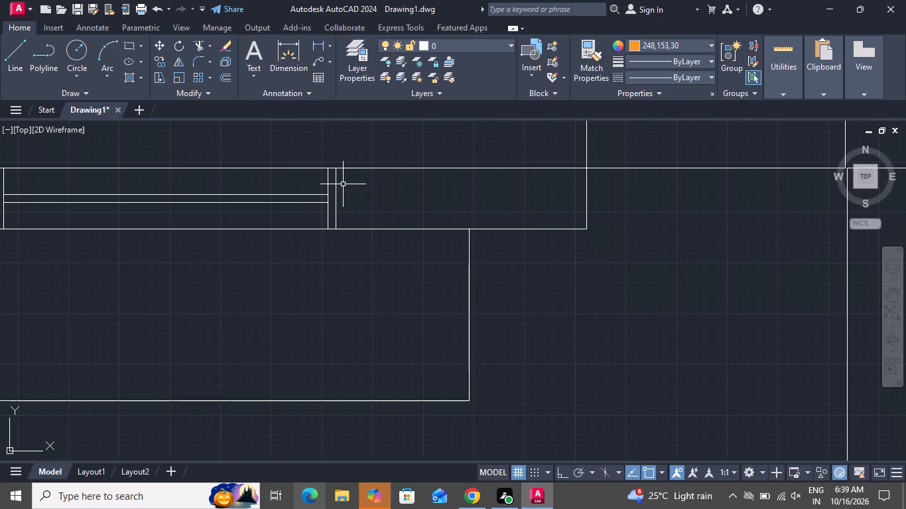
left_click(343, 183)
scroll(63, 220, "up", 1)
scroll(63, 220, "down", 1)
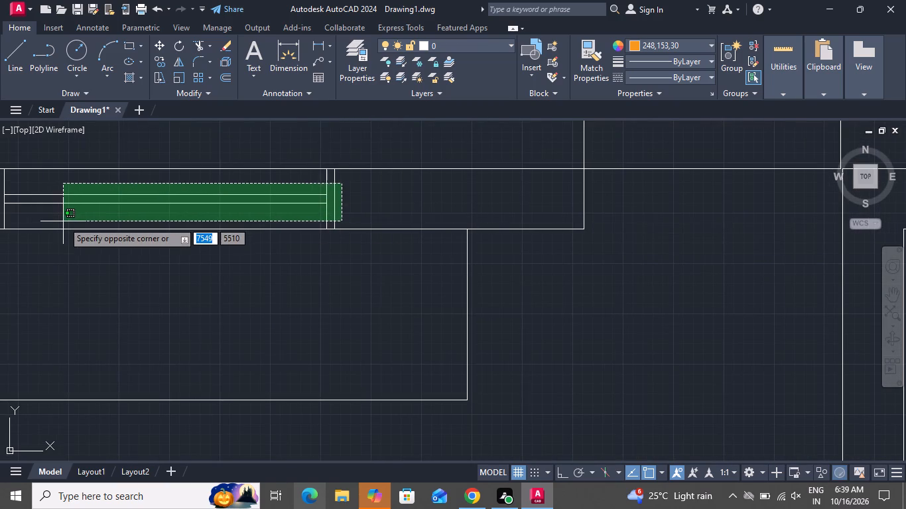
scroll(63, 221, "down", 2)
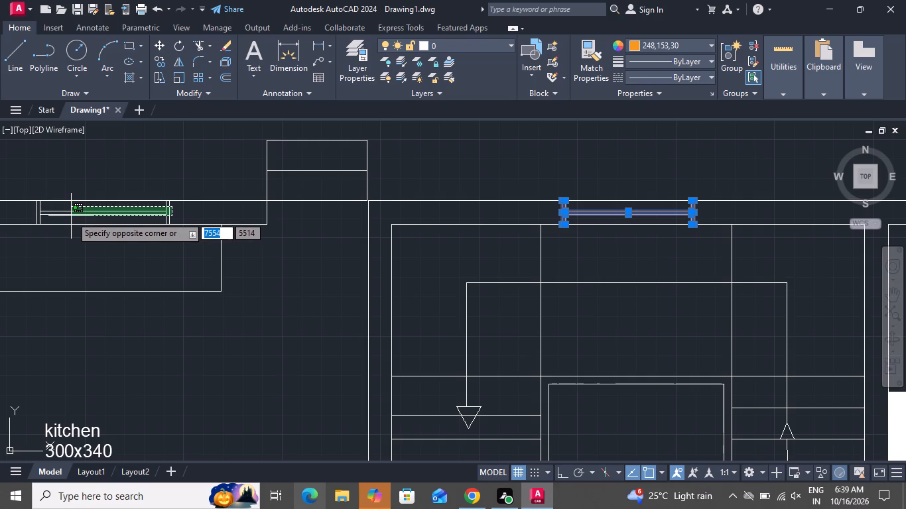
scroll(47, 218, "down", 2)
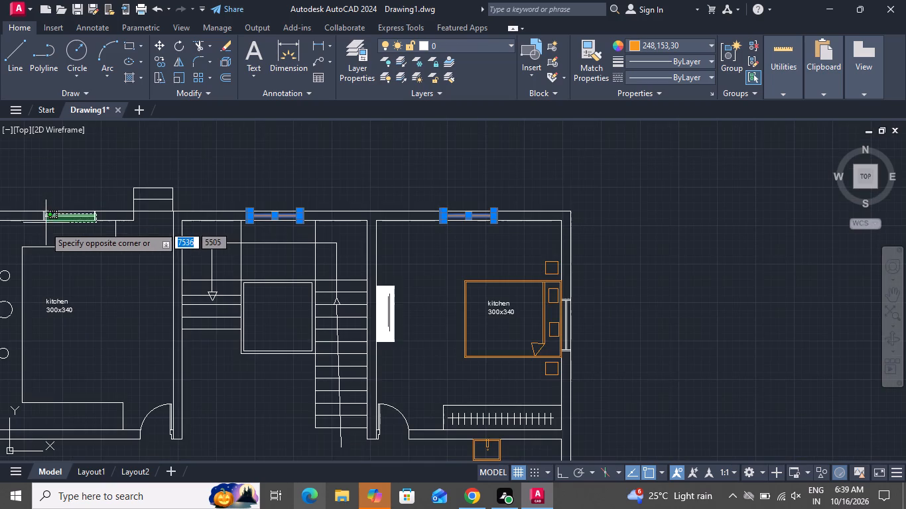
scroll(38, 227, "up", 3)
left_click(32, 201)
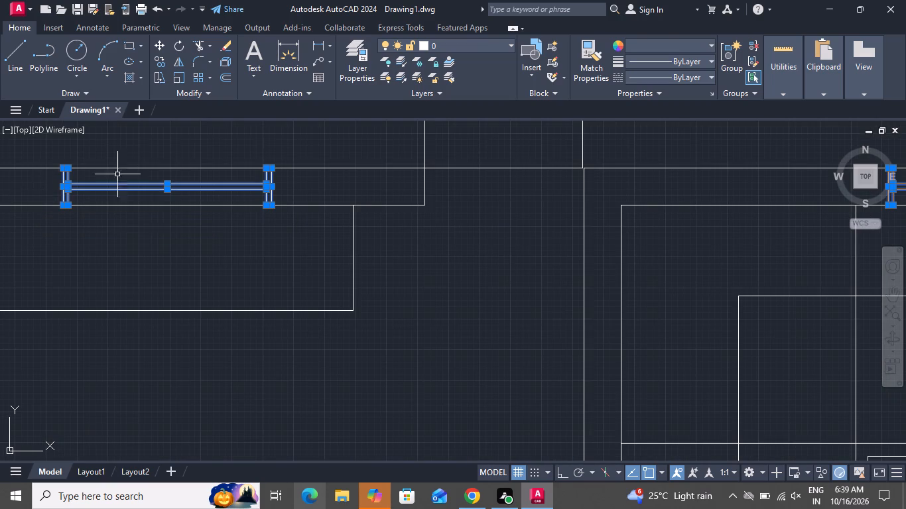
scroll(249, 251, "down", 2)
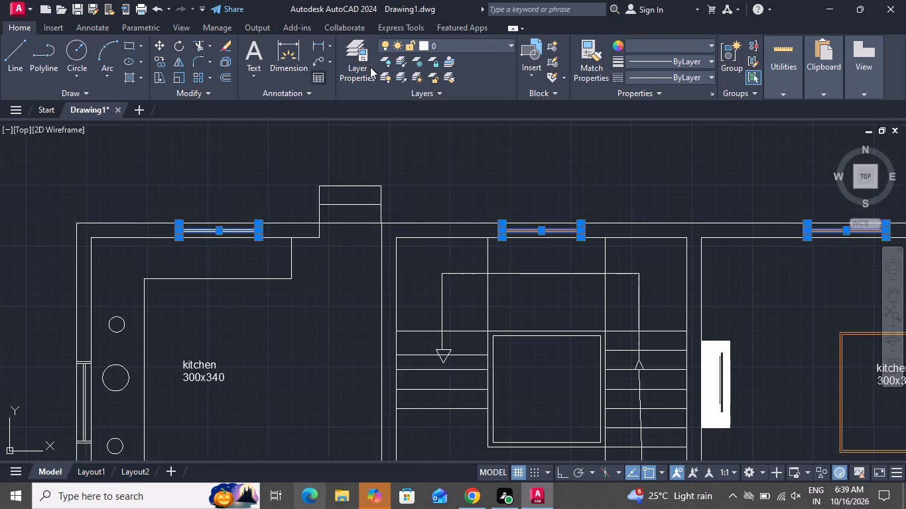
left_click(661, 44)
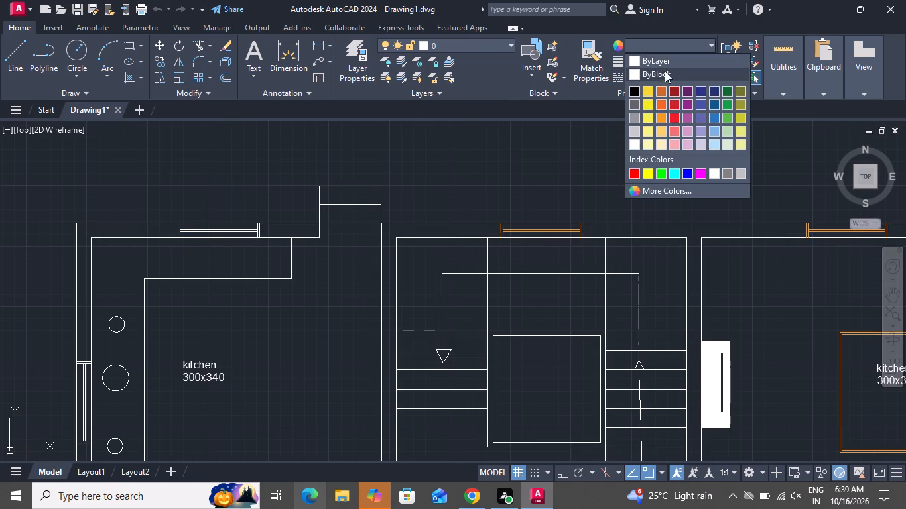
left_click(657, 119)
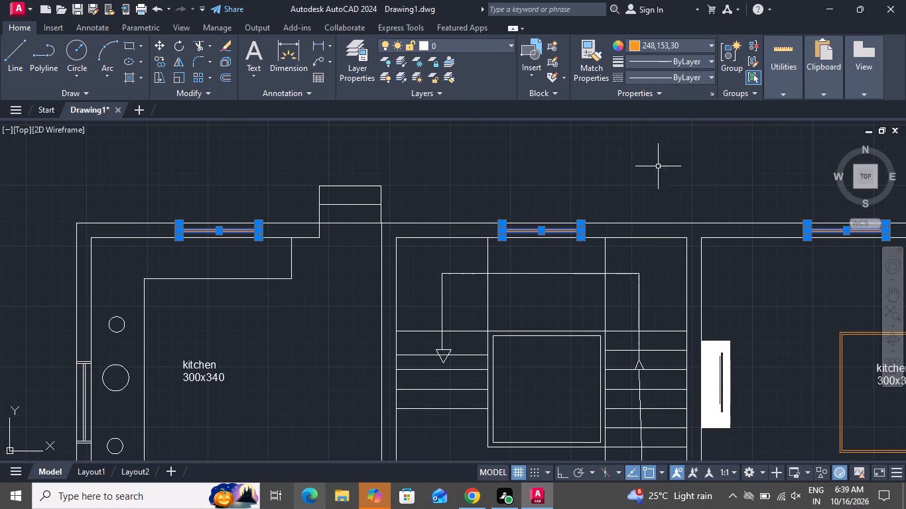
key("Escape")
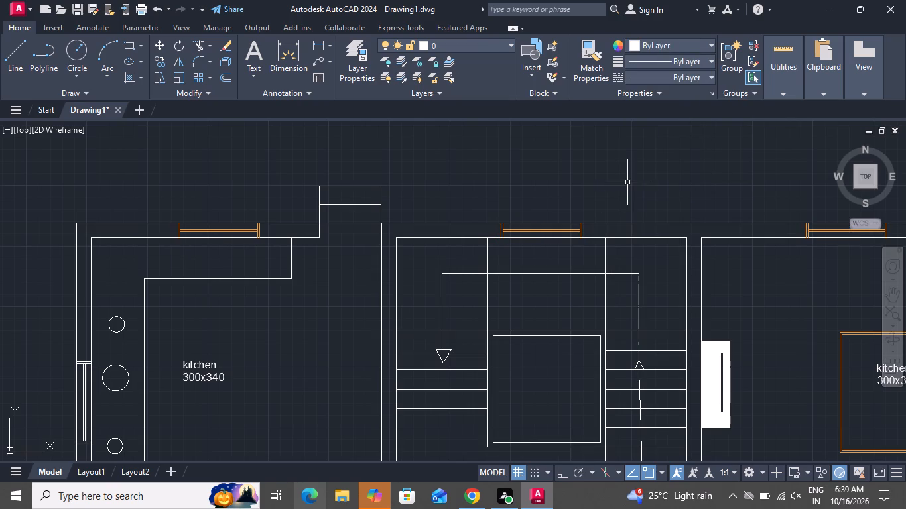
Colour the kitchen's west wall window beside the stove circles orange 248,153,30 and clear the selection.
scroll(621, 177, "down", 3)
scroll(498, 235, "up", 2)
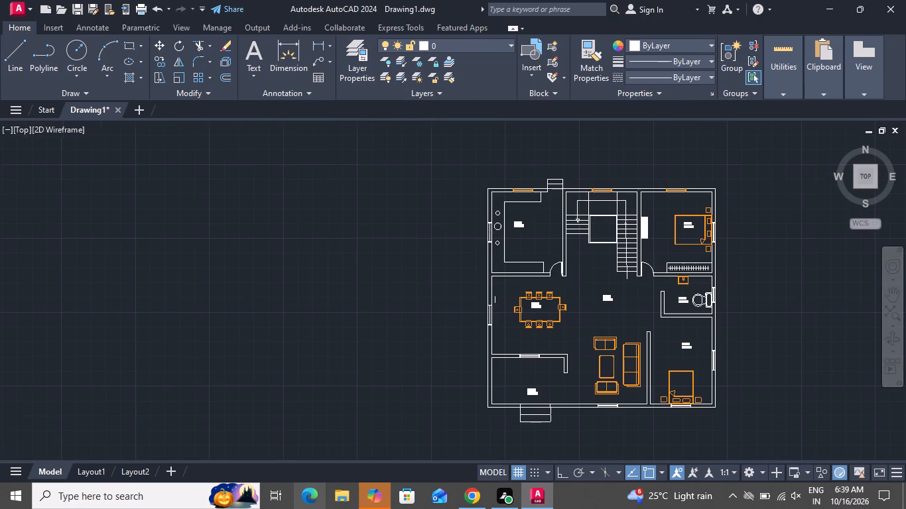
scroll(442, 180, "up", 3)
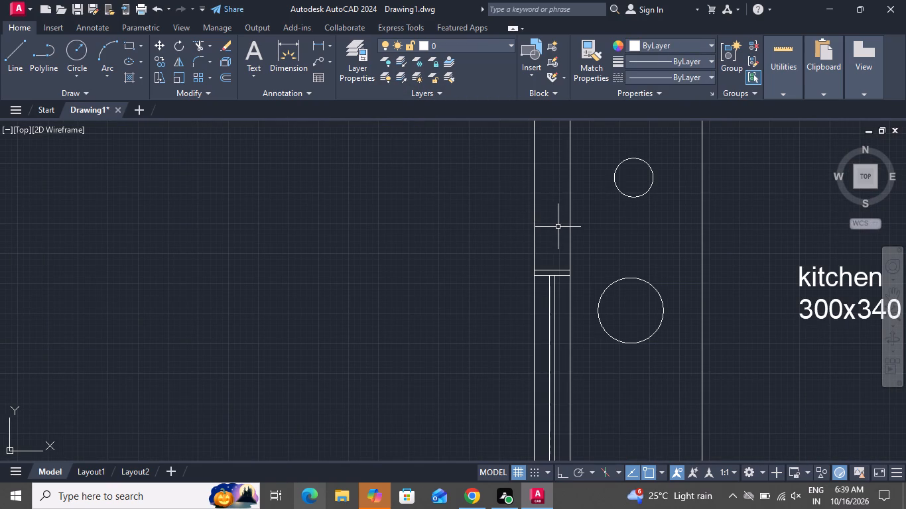
scroll(562, 270, "down", 2)
scroll(562, 268, "up", 2)
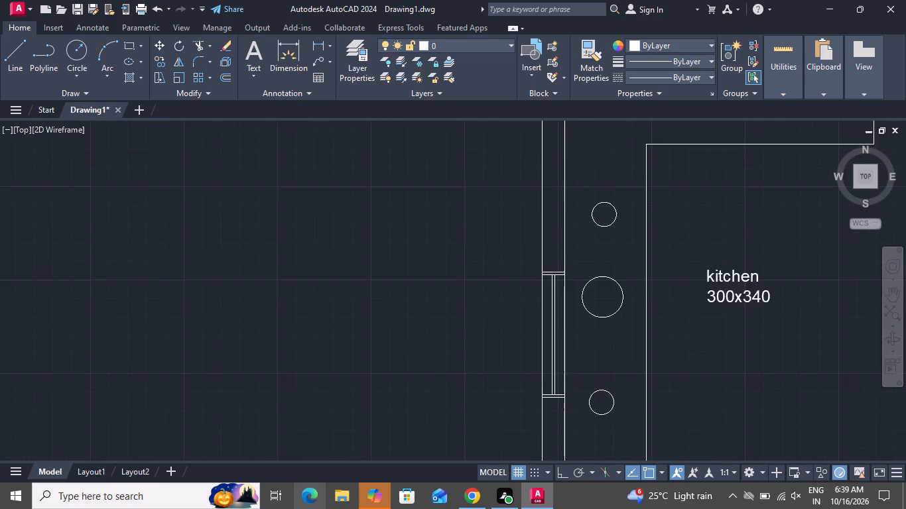
left_click(560, 263)
scroll(550, 376, "down", 1)
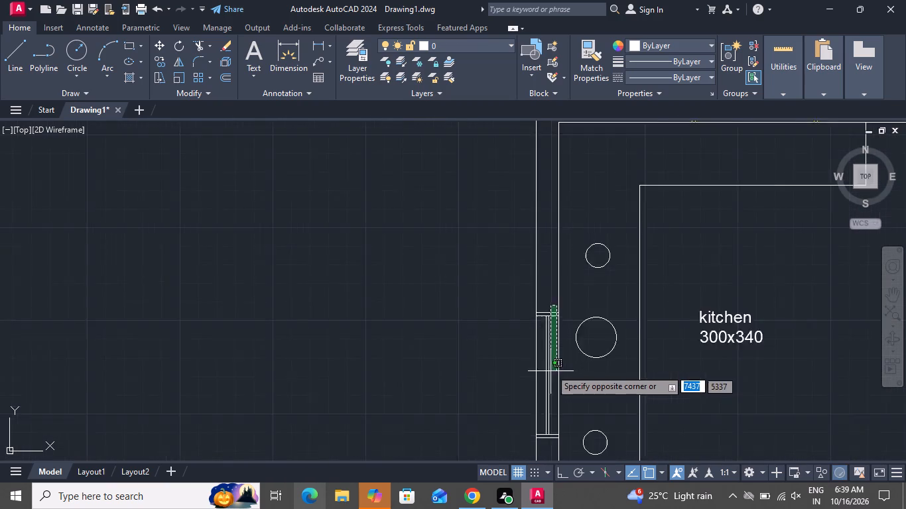
scroll(550, 368, "down", 2)
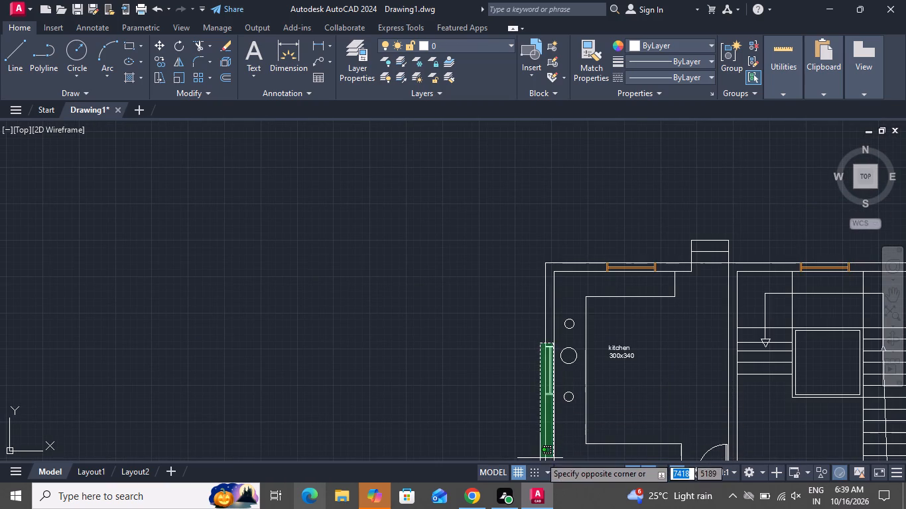
scroll(549, 252, "down", 3)
scroll(562, 332, "down", 1)
scroll(562, 332, "up", 2)
scroll(540, 271, "up", 3)
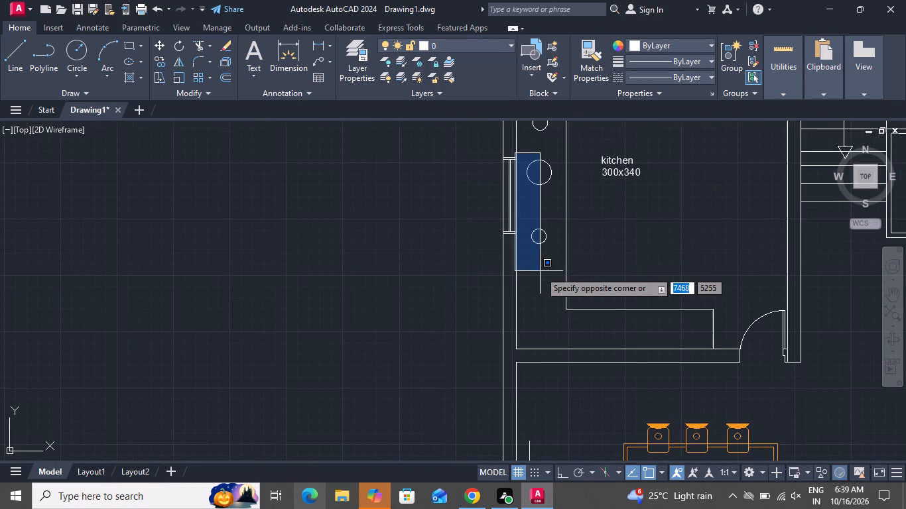
scroll(501, 245, "up", 3)
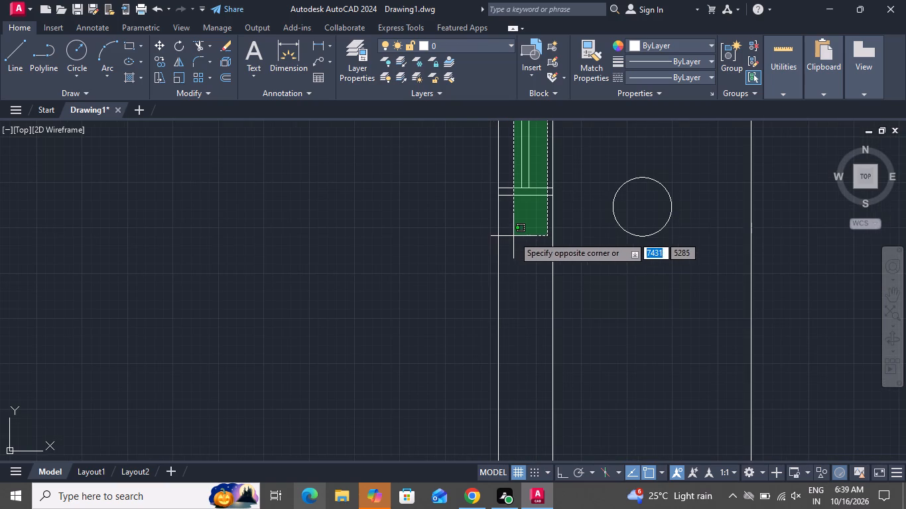
left_click(513, 236)
scroll(522, 279, "down", 2)
left_click(659, 46)
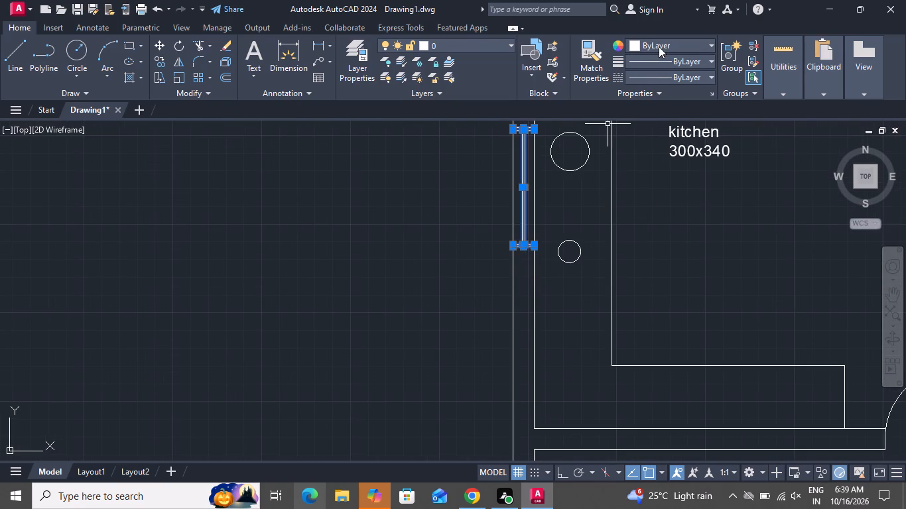
left_click(657, 116)
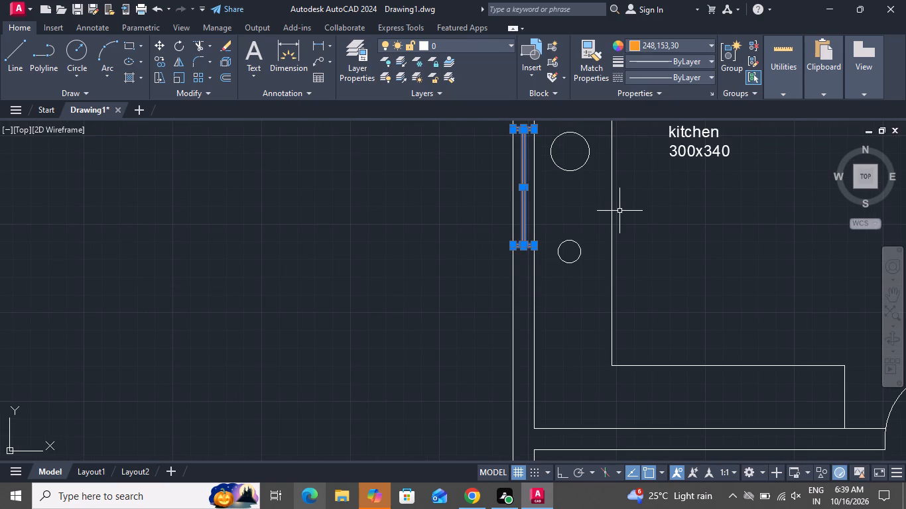
key("Escape")
Colour the window in the dining area's west wall orange 248,153,30.
scroll(601, 259, "down", 3)
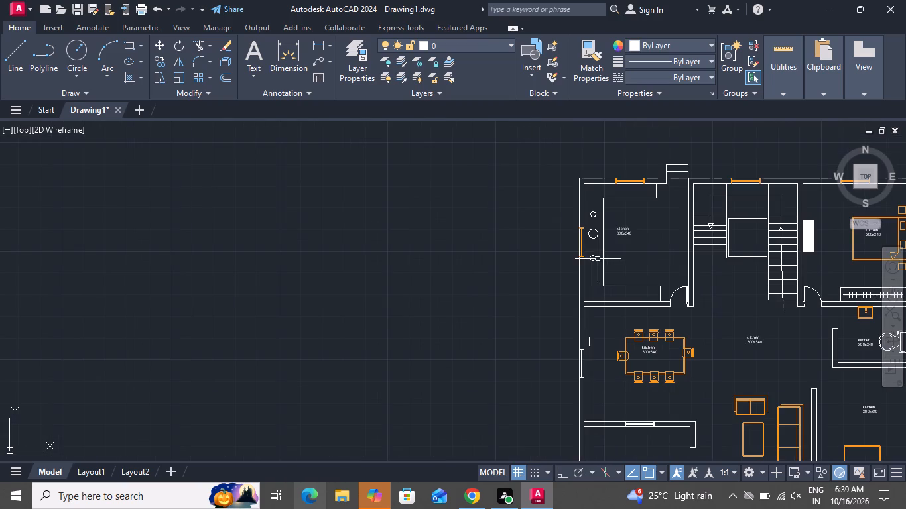
scroll(585, 387, "up", 2)
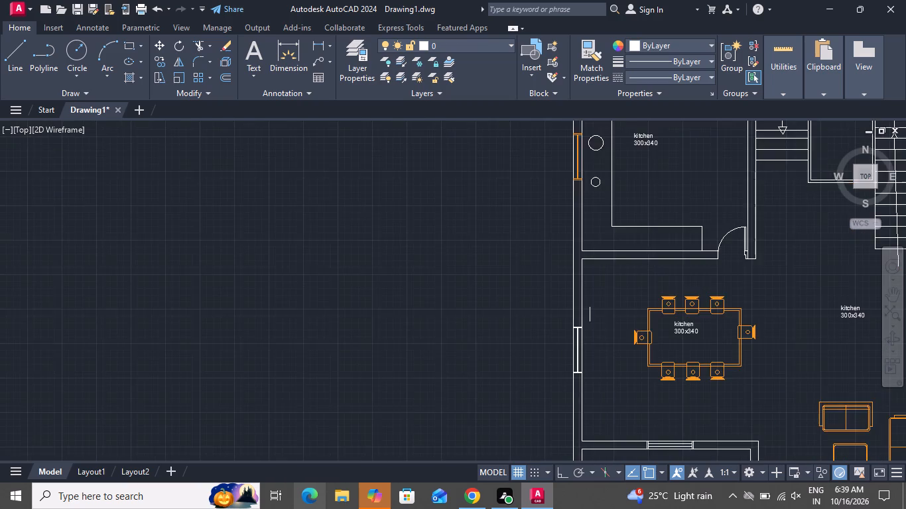
scroll(584, 370, "up", 2)
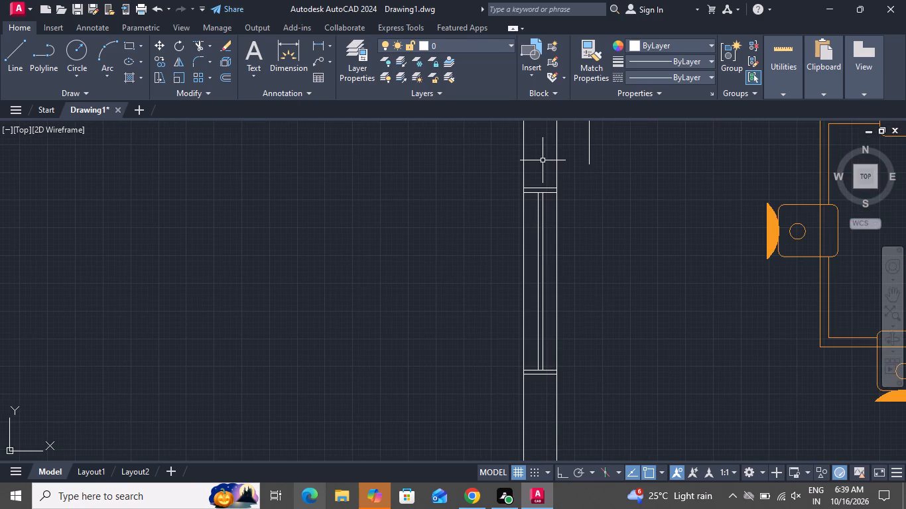
left_click(543, 160)
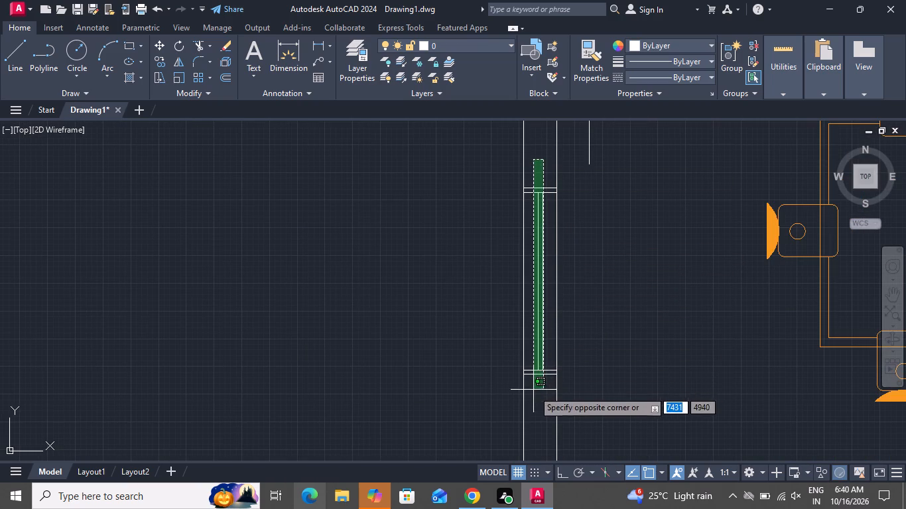
left_click(533, 392)
left_click(641, 46)
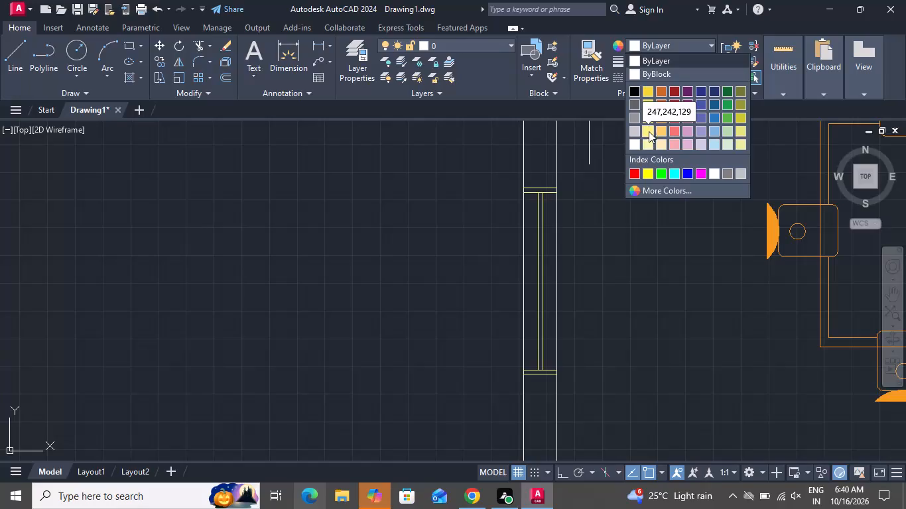
scroll(649, 147, "down", 1)
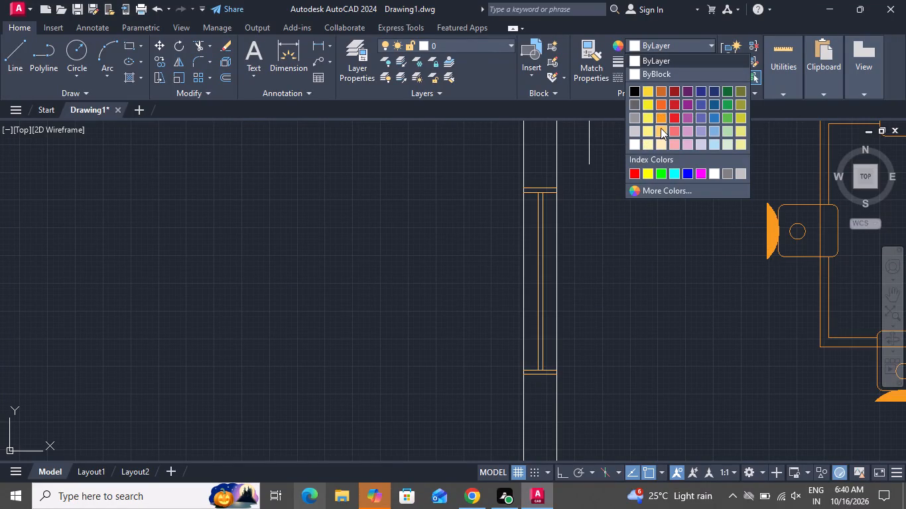
left_click(661, 123)
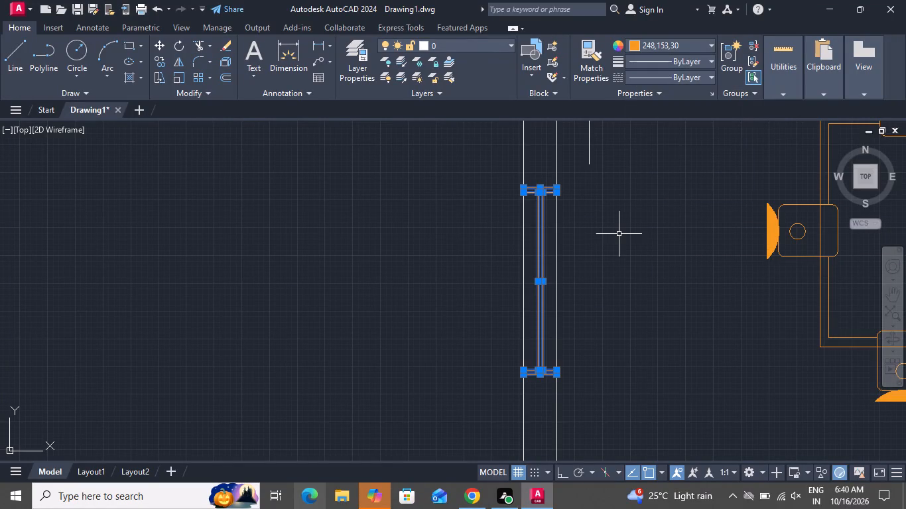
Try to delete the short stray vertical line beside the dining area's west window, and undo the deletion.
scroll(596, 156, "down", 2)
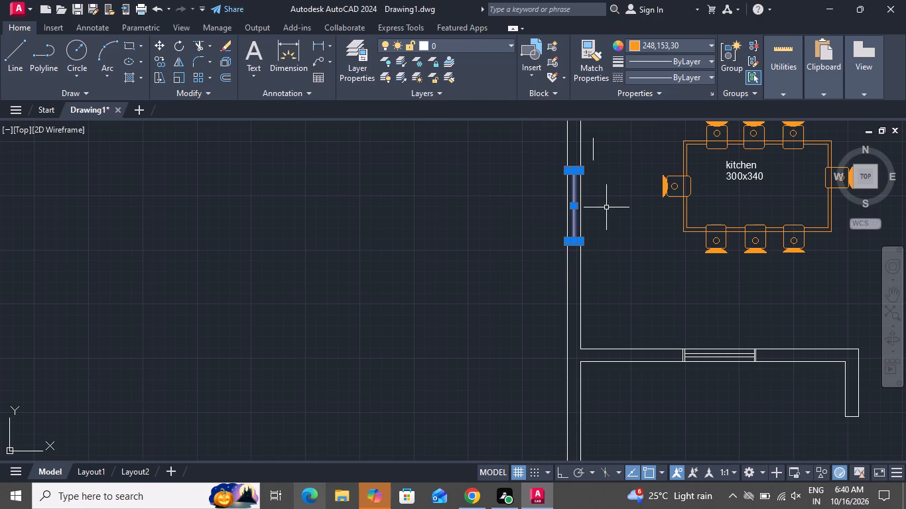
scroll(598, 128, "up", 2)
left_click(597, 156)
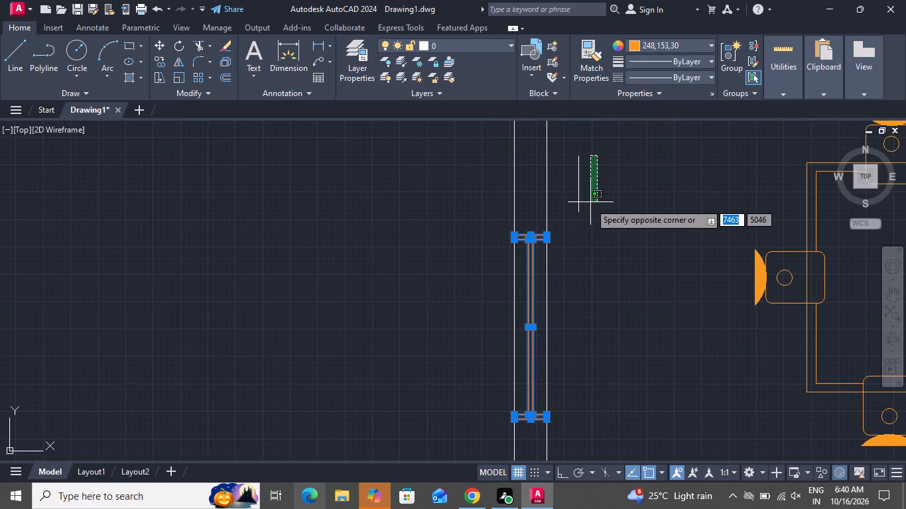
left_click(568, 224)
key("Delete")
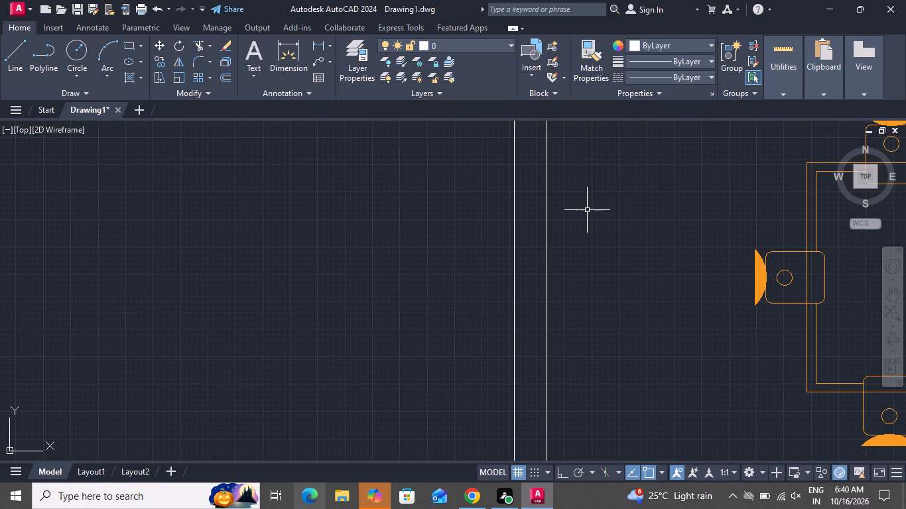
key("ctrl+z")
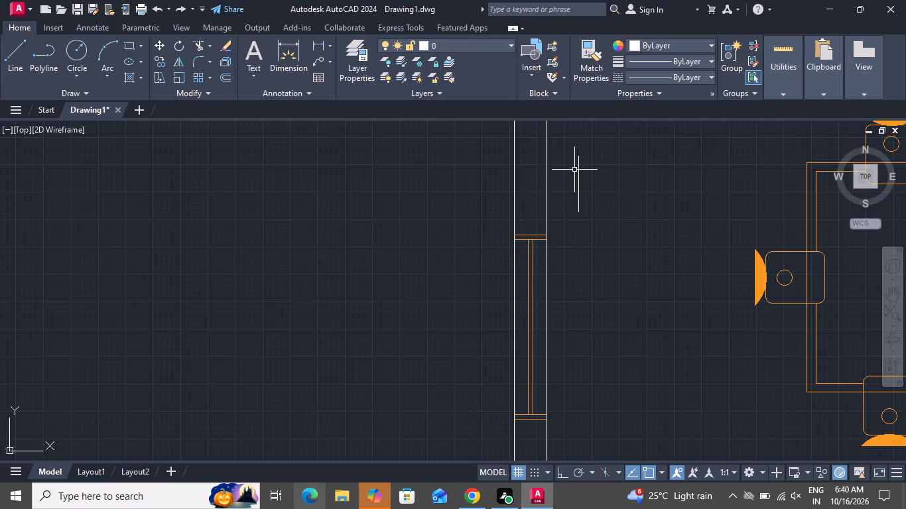
Delete only the short stray vertical line just inside the west wall near the dining area's window.
scroll(574, 194, "down", 2)
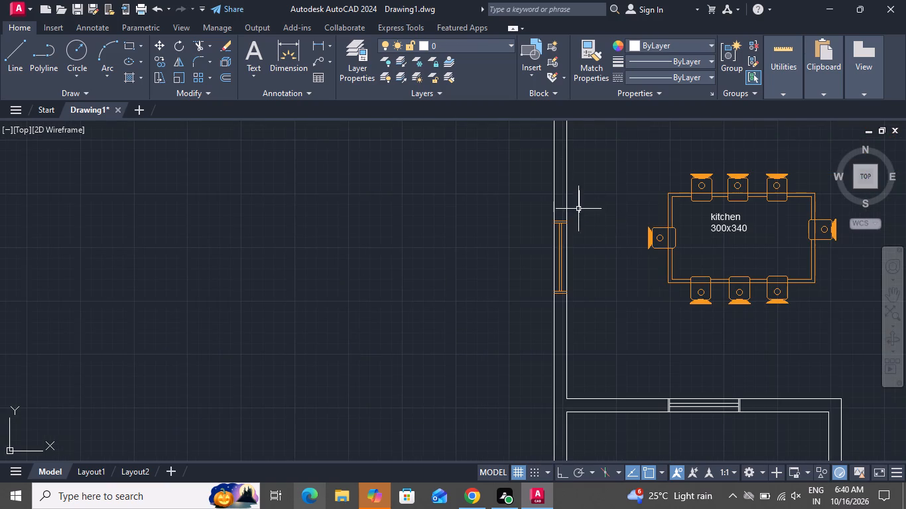
scroll(571, 201, "up", 3)
left_click(610, 175)
left_click(586, 239)
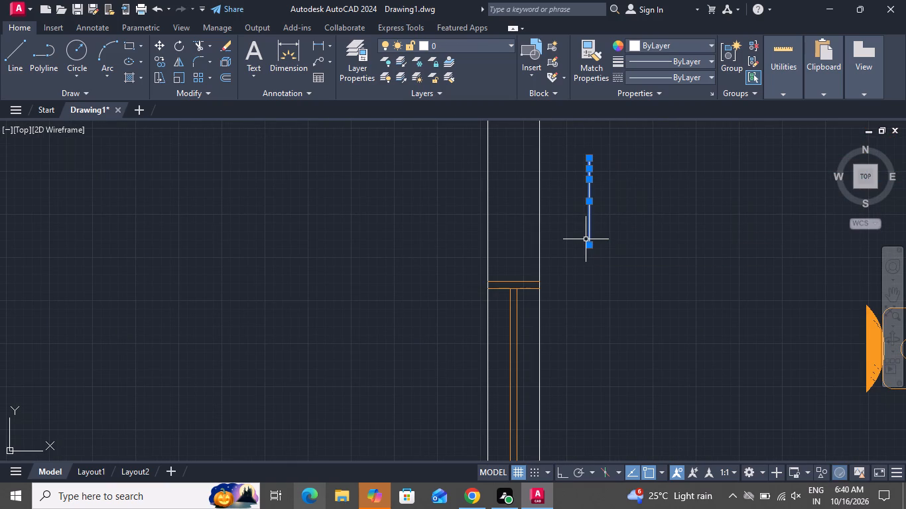
key("Delete")
Colour the window in the interior wall south of the dining table orange 248,153,30.
scroll(647, 274, "down", 3)
scroll(639, 280, "up", 1)
scroll(639, 280, "down", 4)
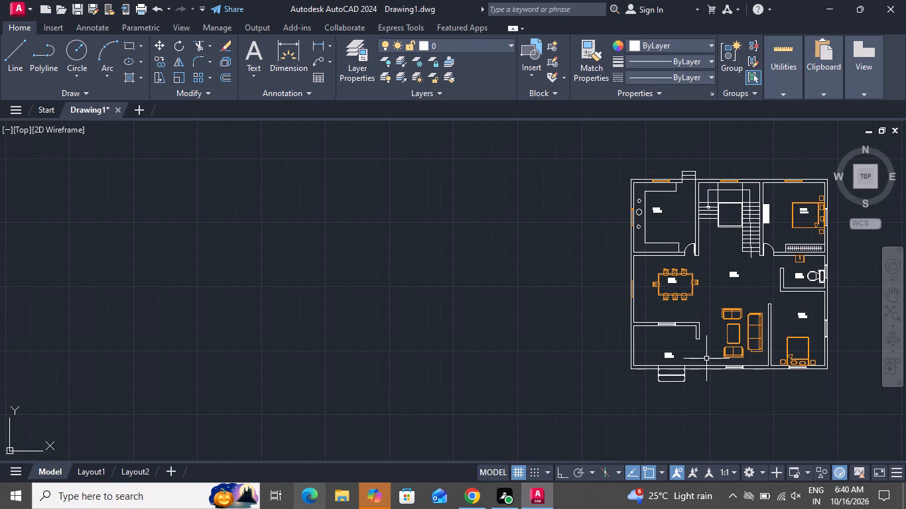
scroll(707, 358, "up", 3)
scroll(605, 226, "up", 1)
scroll(605, 226, "down", 1)
scroll(588, 223, "up", 3)
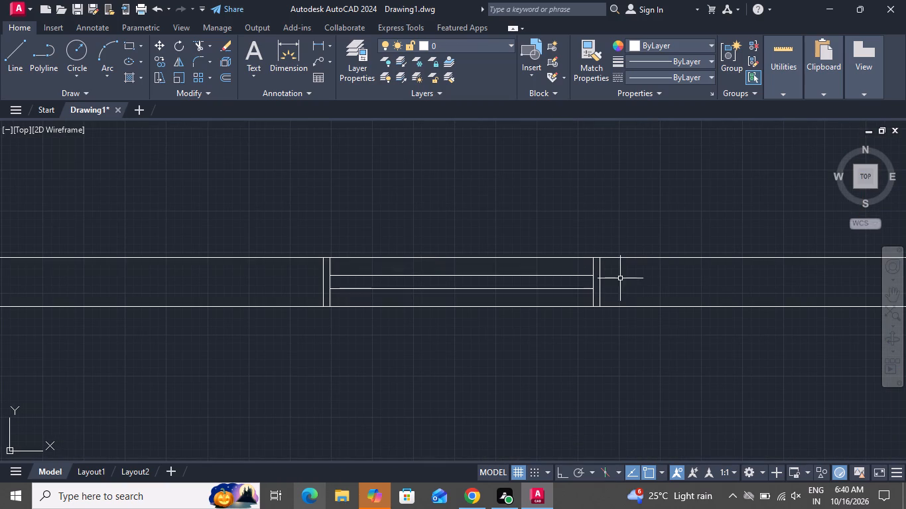
left_click(624, 266)
left_click(292, 301)
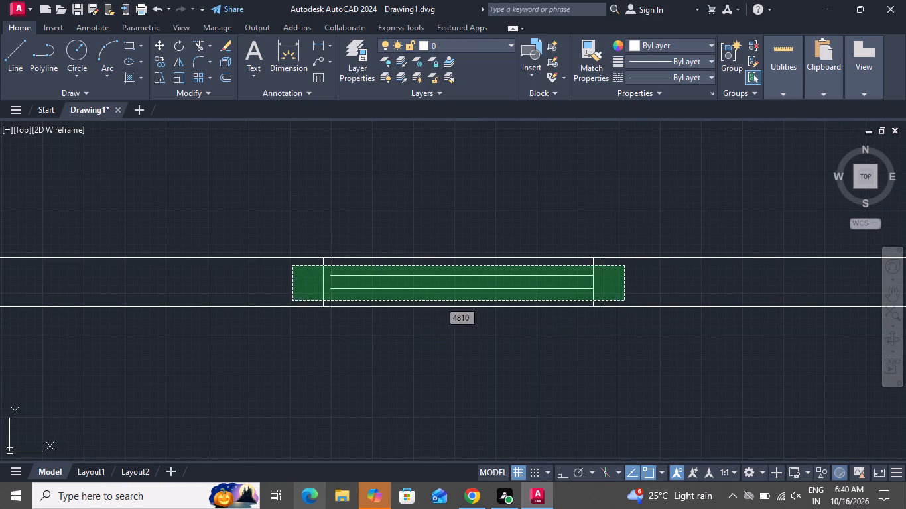
left_click(683, 48)
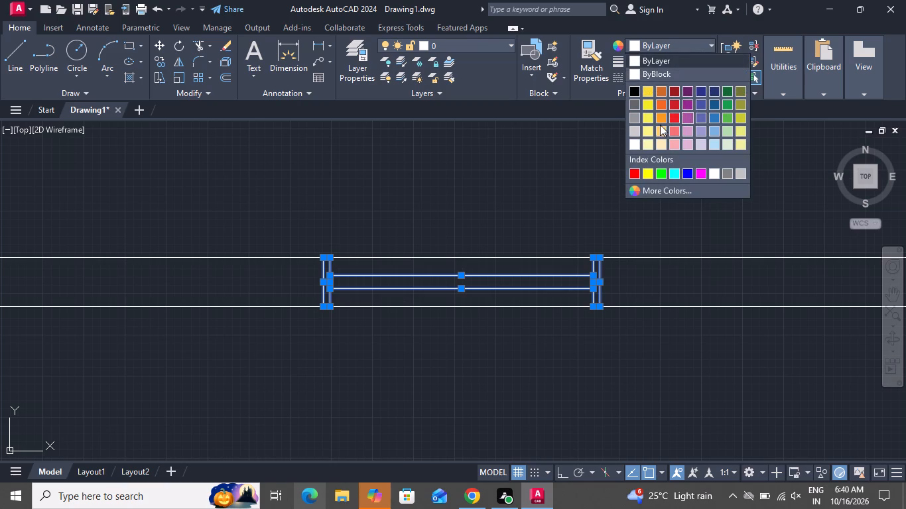
left_click(659, 120)
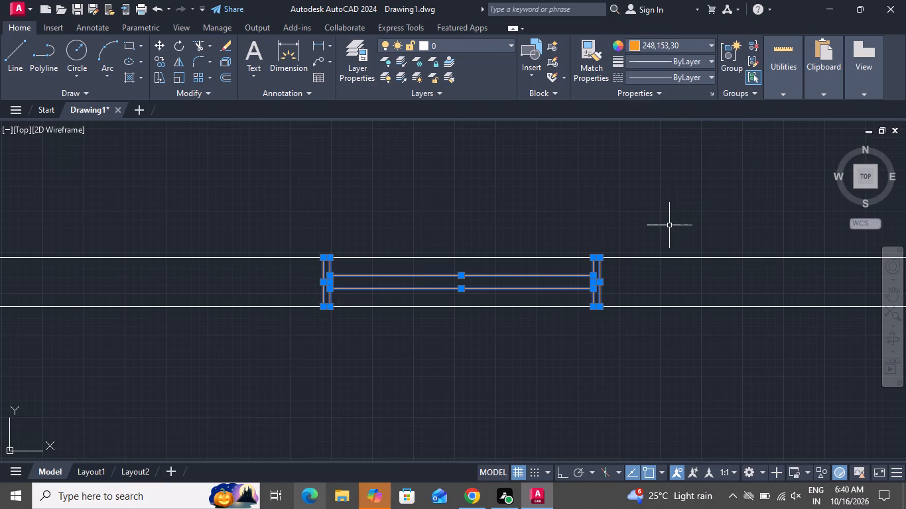
Colour the south wall windows below the living room sofas and behind the southeast bedroom's bed orange 248,153,30.
scroll(669, 239, "down", 4)
scroll(583, 266, "down", 3)
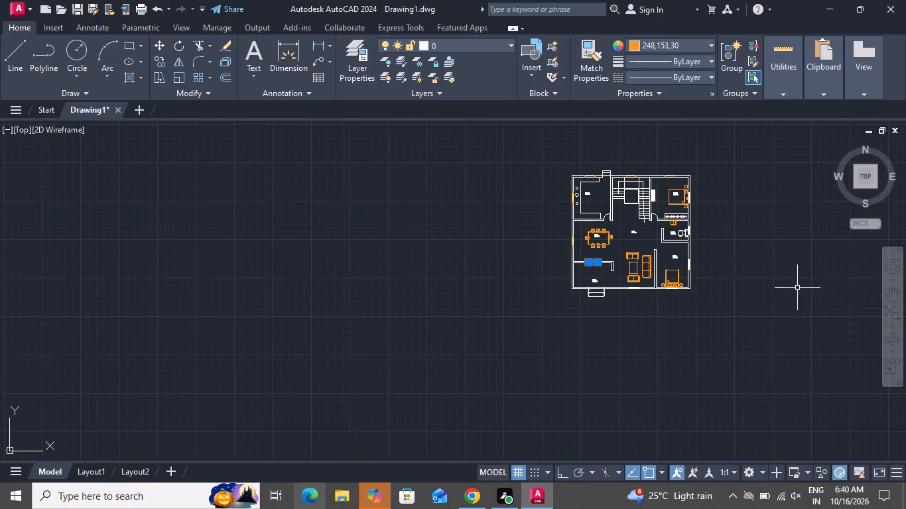
scroll(610, 296, "up", 2)
scroll(661, 277, "up", 5)
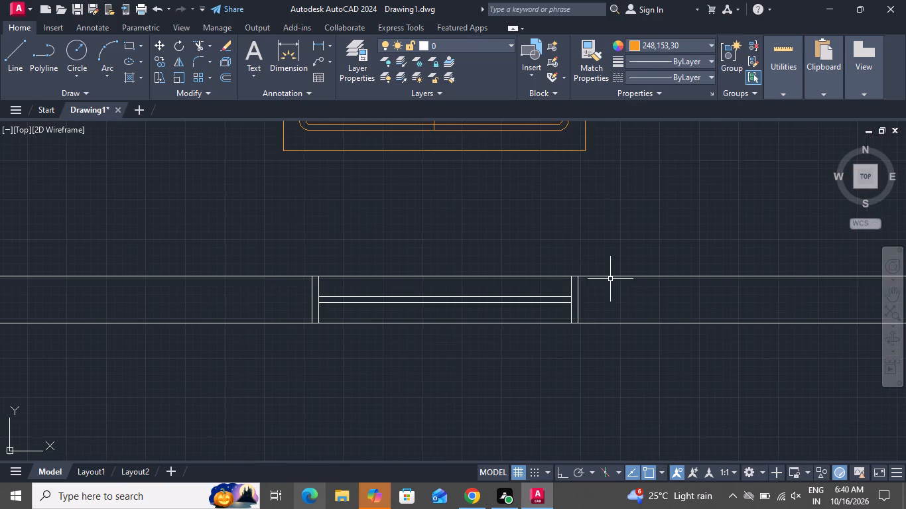
left_click(604, 282)
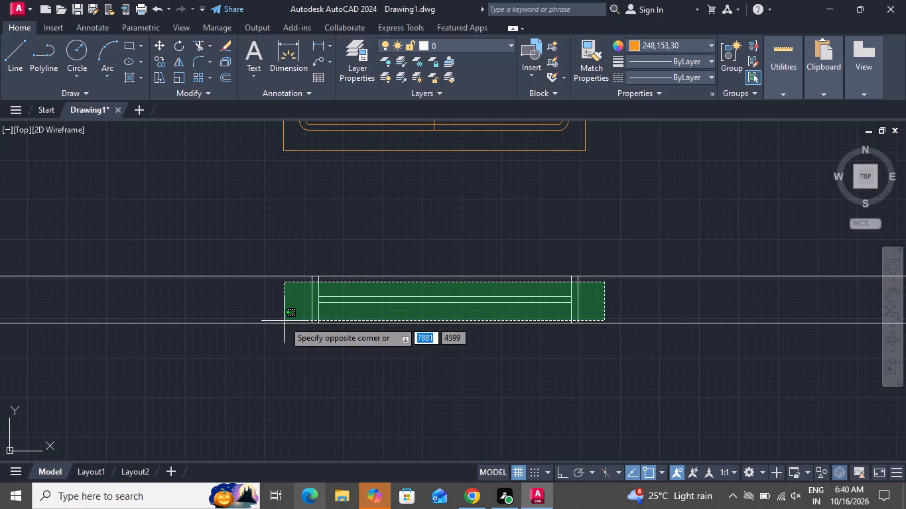
left_click(284, 311)
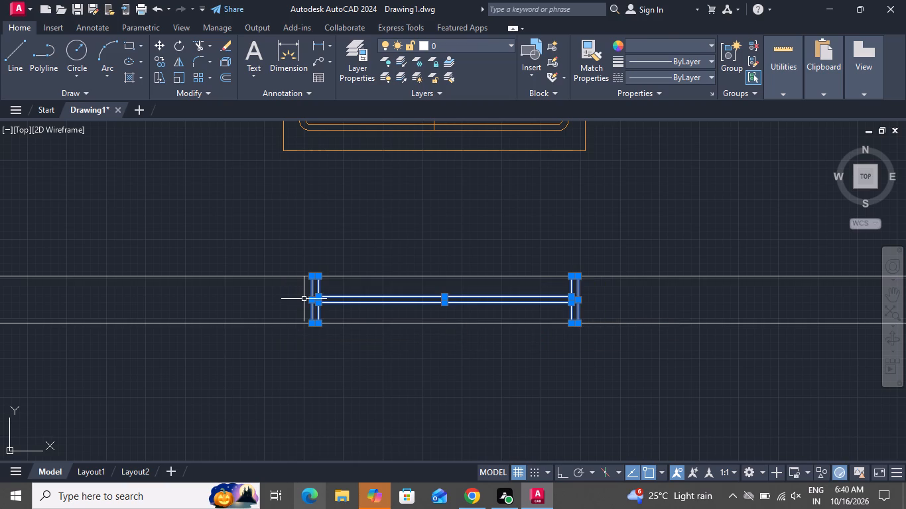
scroll(304, 300, "down", 3)
scroll(489, 314, "down", 1)
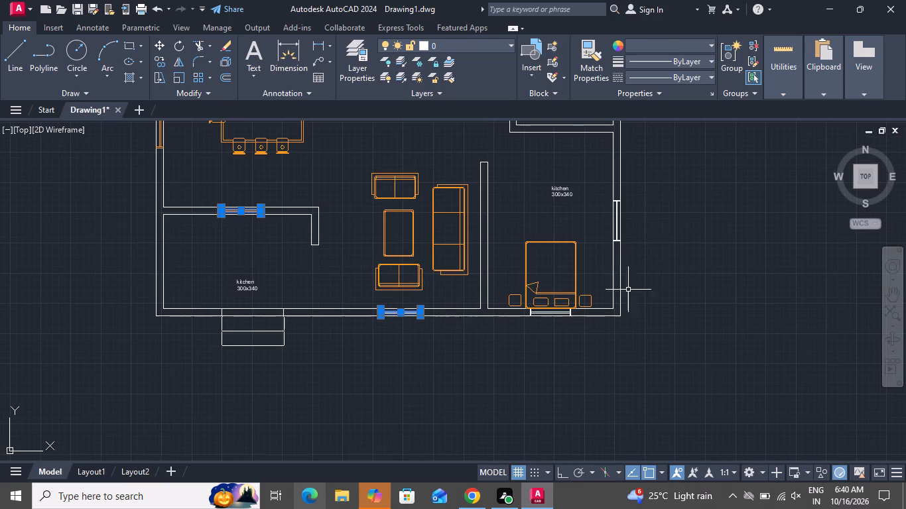
scroll(541, 308, "up", 4)
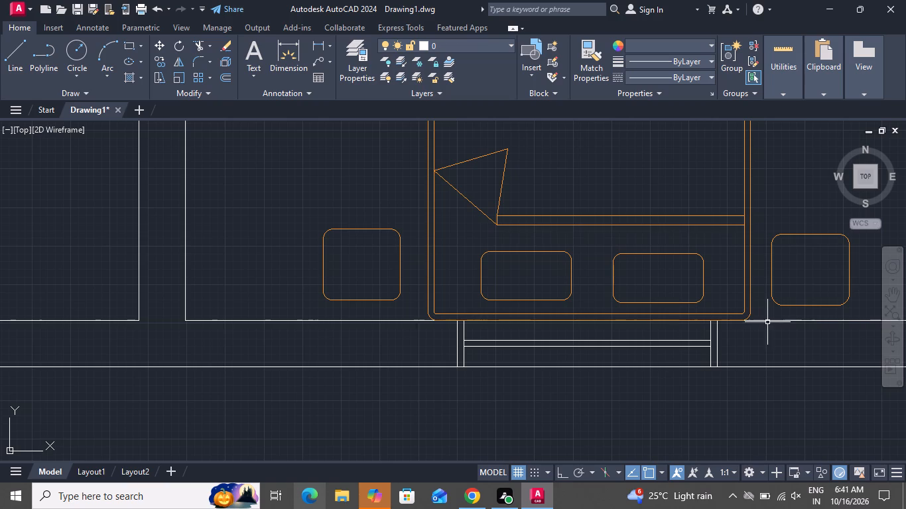
scroll(738, 353, "up", 2)
left_click(709, 315)
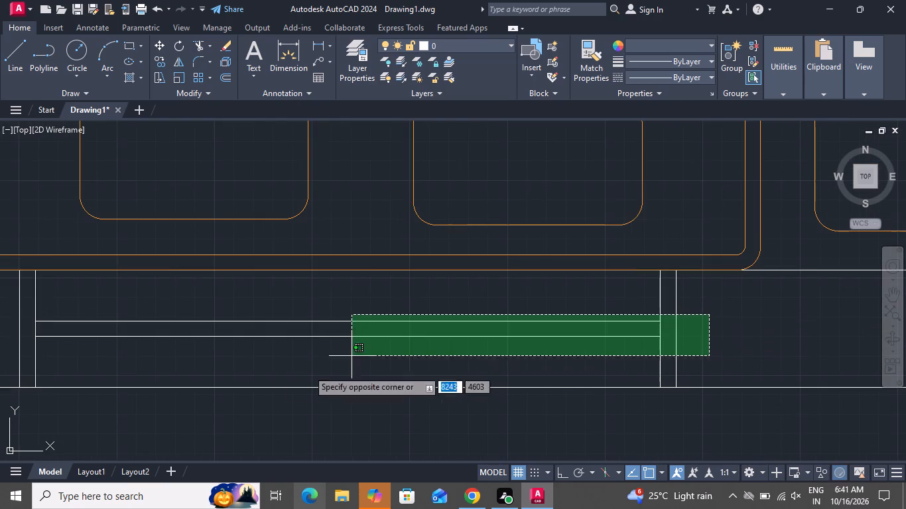
left_click(1, 361)
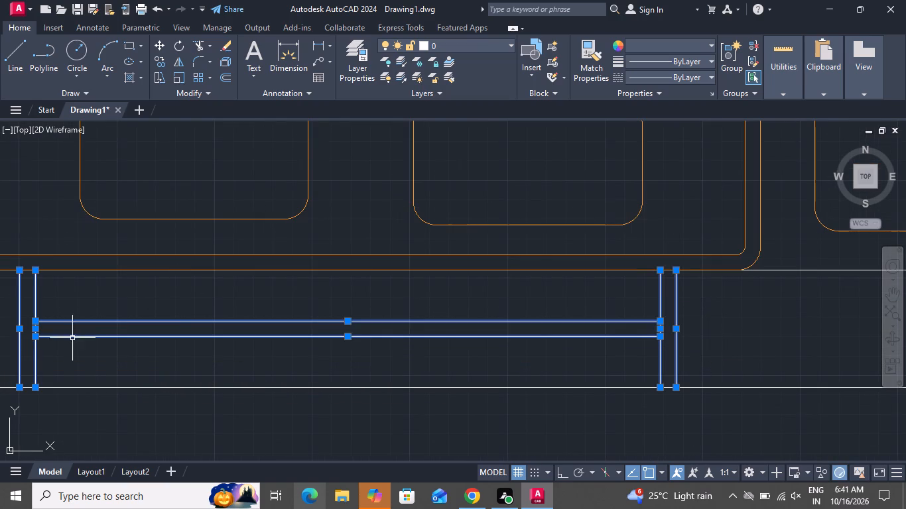
left_click(698, 42)
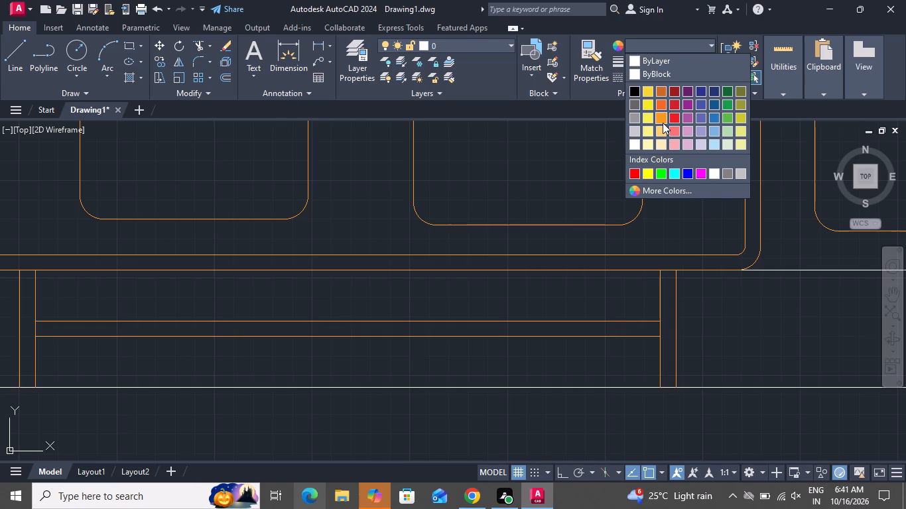
left_click(663, 123)
Clear the selection and colour the southeast bedroom's east wall window orange 248,153,30.
scroll(648, 292, "down", 4)
scroll(724, 306, "down", 2)
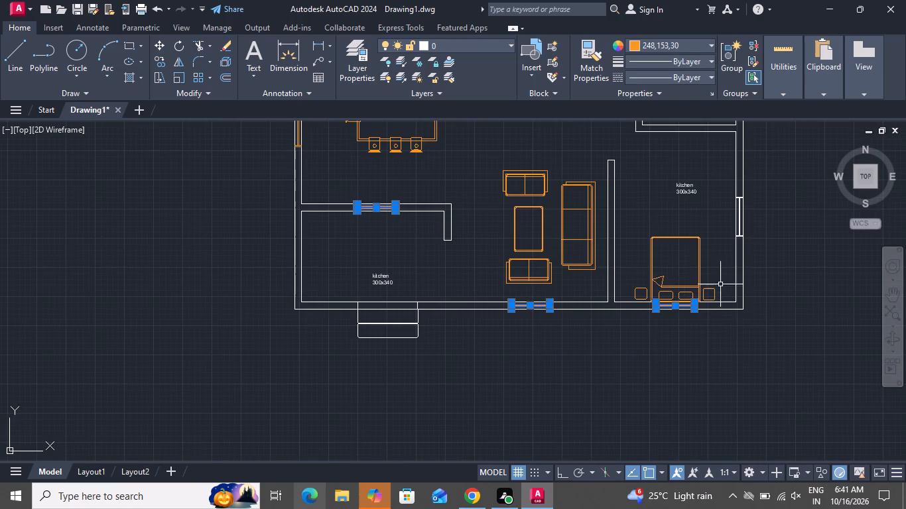
scroll(744, 187, "up", 3)
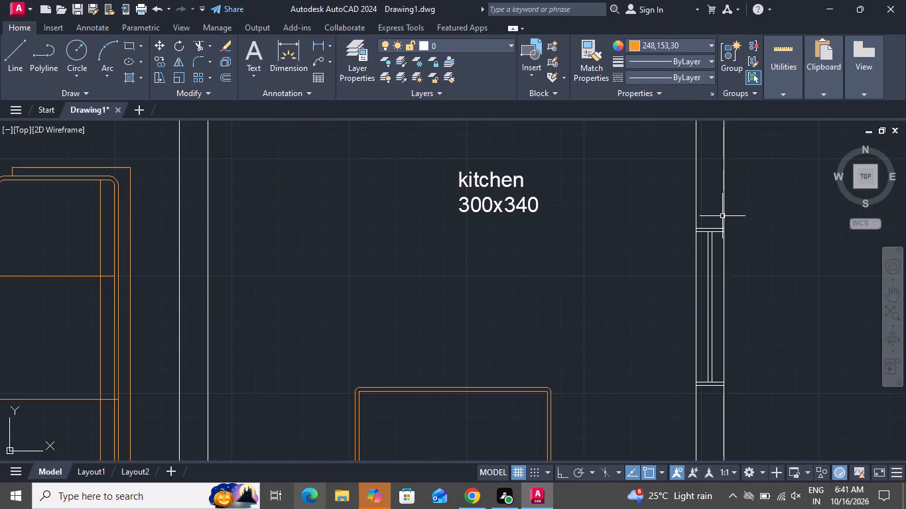
left_click(722, 216)
key("Escape")
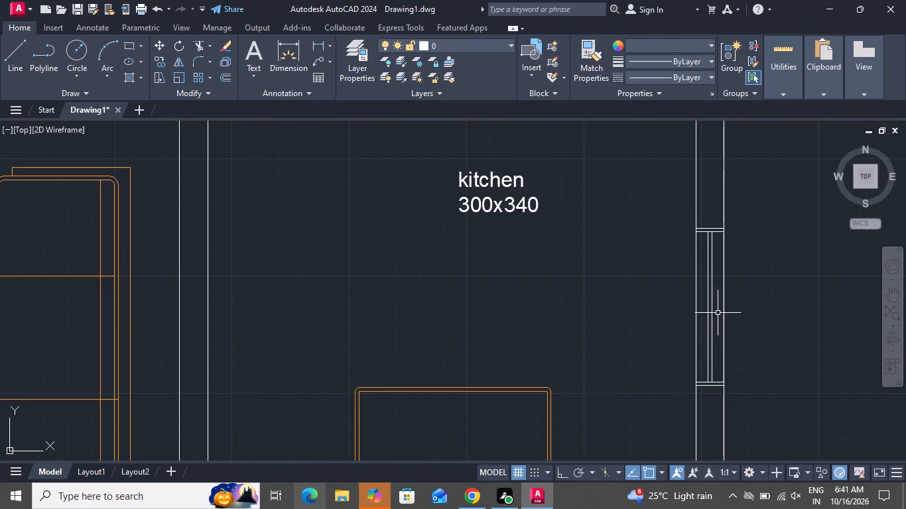
left_click(720, 219)
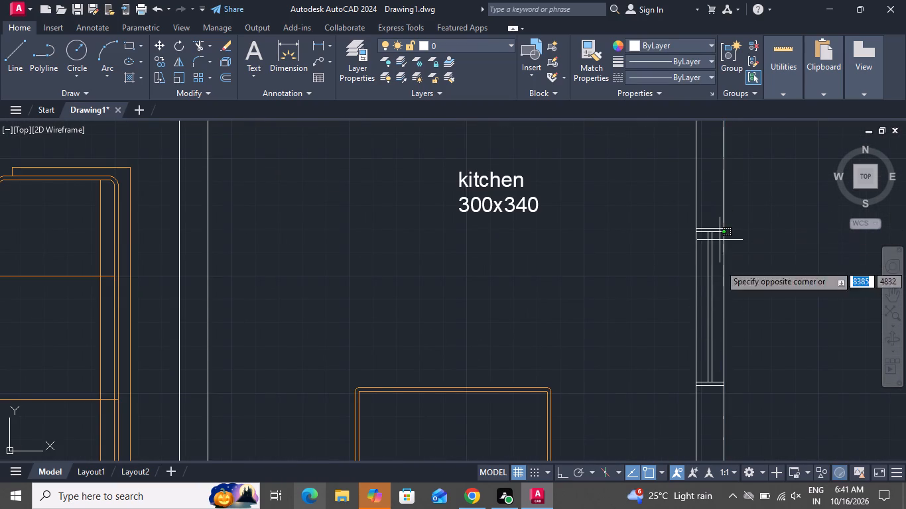
left_click(704, 422)
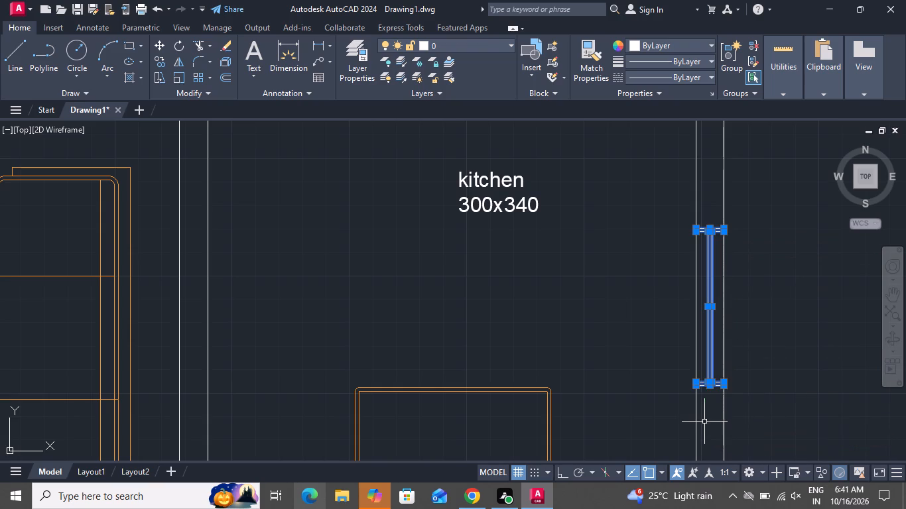
left_click(691, 47)
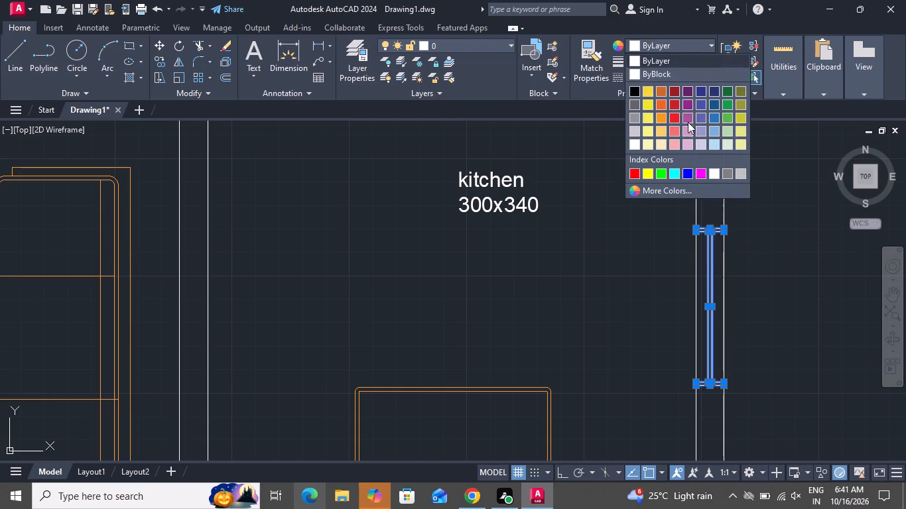
left_click(660, 113)
Colour the east wall window behind the toilet orange 248,153,30 and clear the selection.
scroll(641, 292, "down", 2)
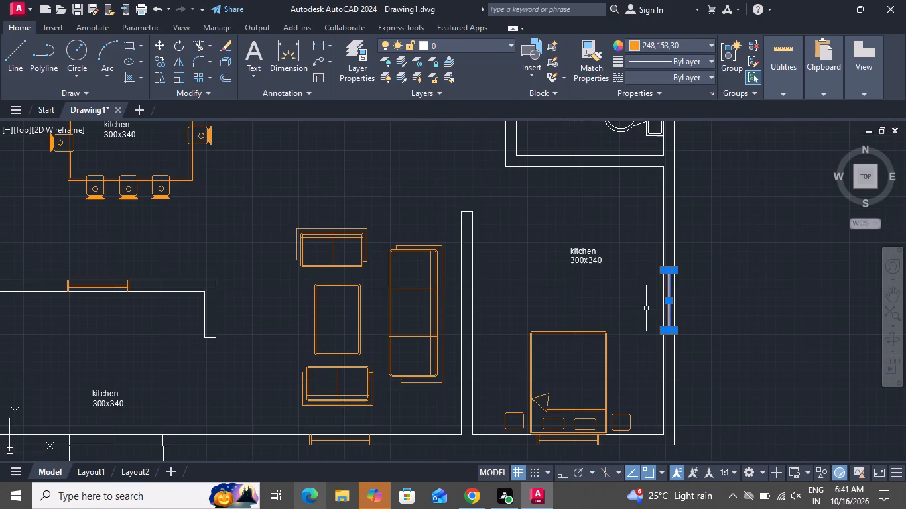
scroll(661, 315, "down", 2)
scroll(663, 220, "down", 1)
scroll(663, 220, "up", 3)
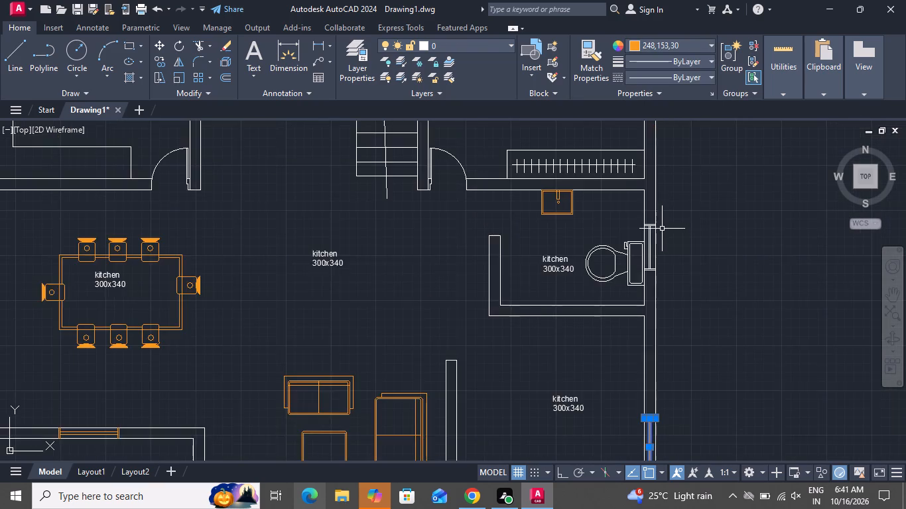
scroll(657, 233, "up", 3)
left_click(636, 178)
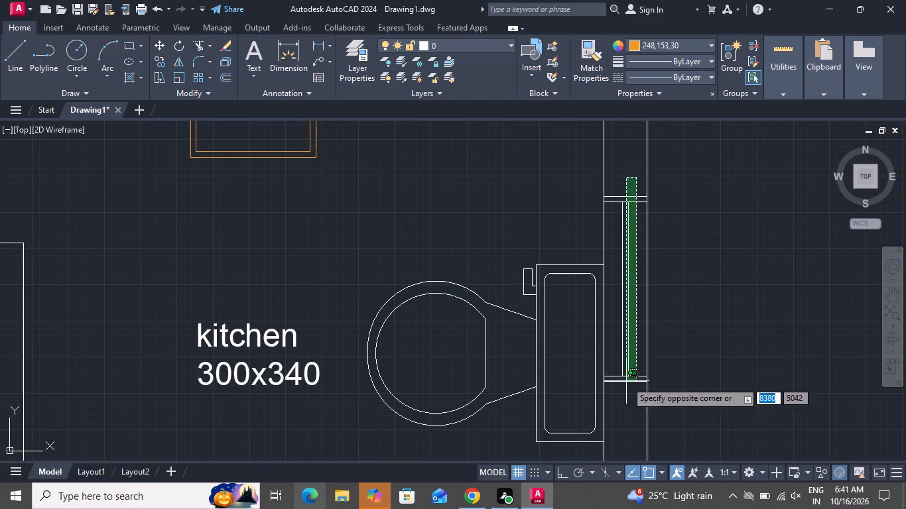
left_click(617, 400)
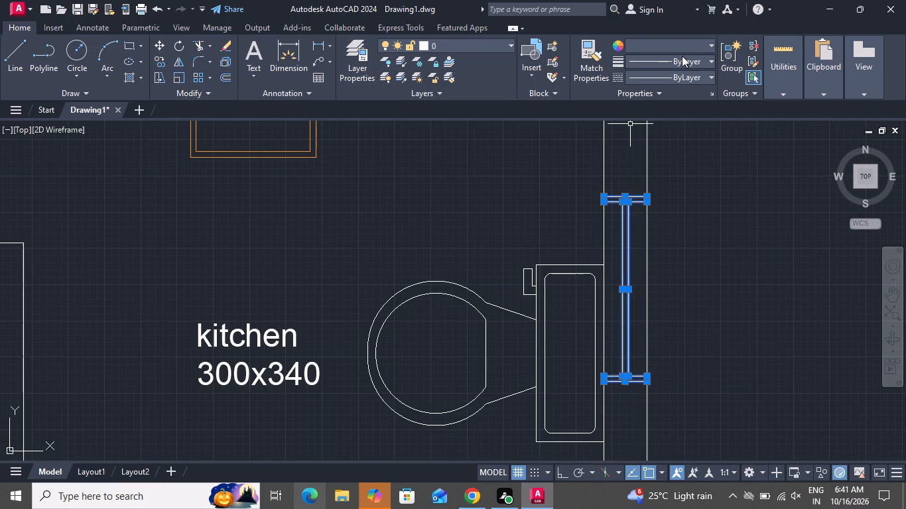
left_click(682, 48)
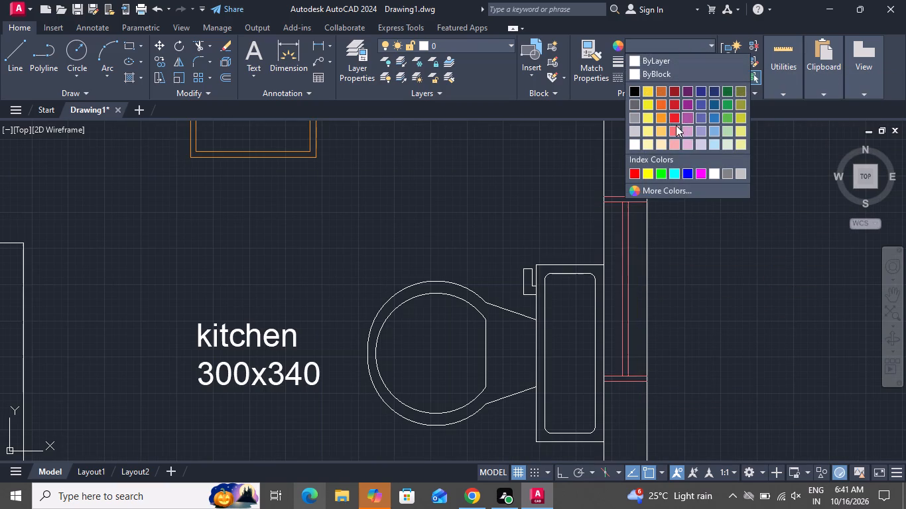
left_click(664, 119)
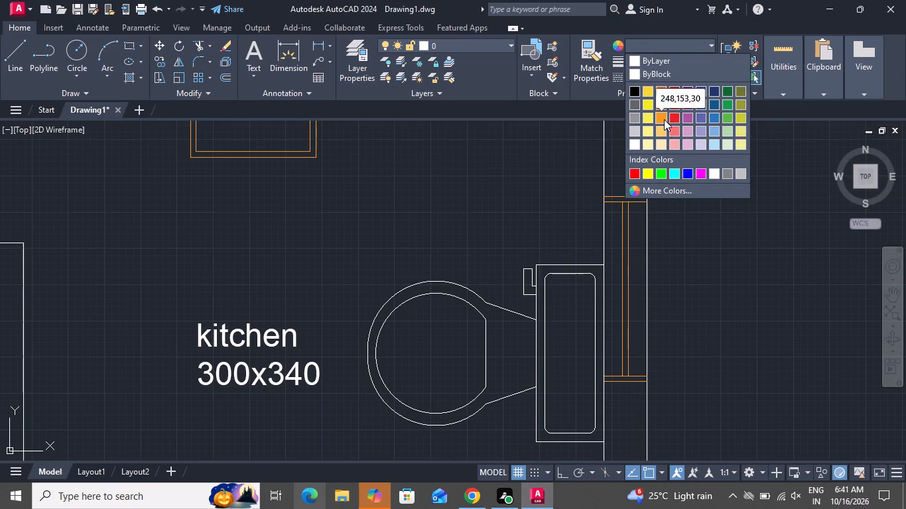
key("Escape")
Draw a rounded rectangle for the sink's outline on the kitchen counter below the north wall window.
scroll(693, 292, "down", 4)
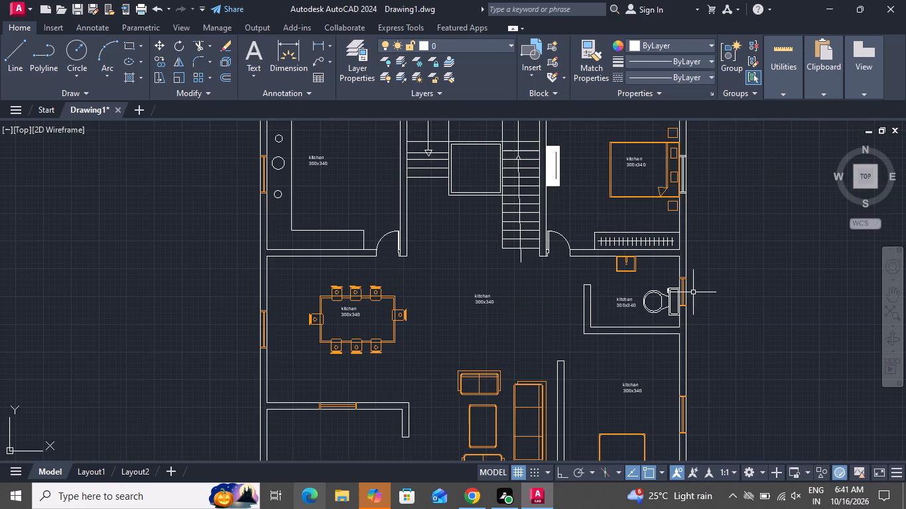
scroll(693, 292, "down", 1)
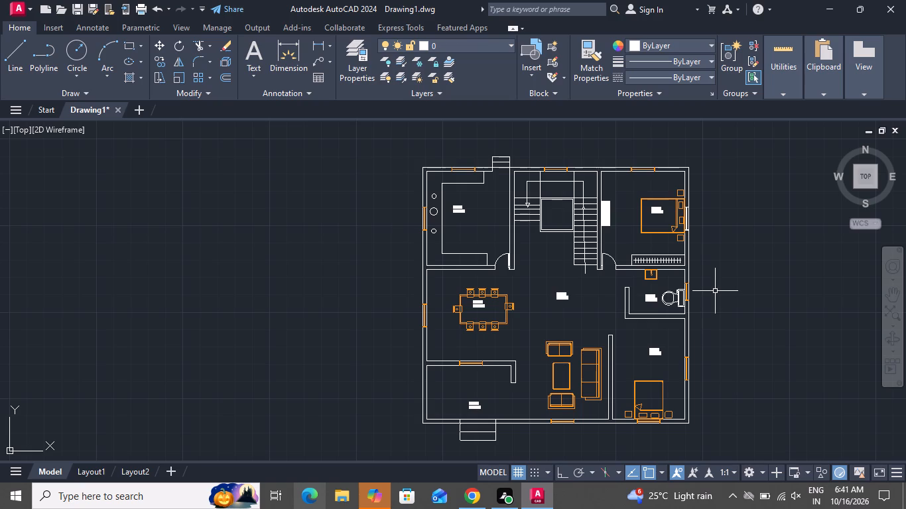
scroll(717, 292, "down", 1)
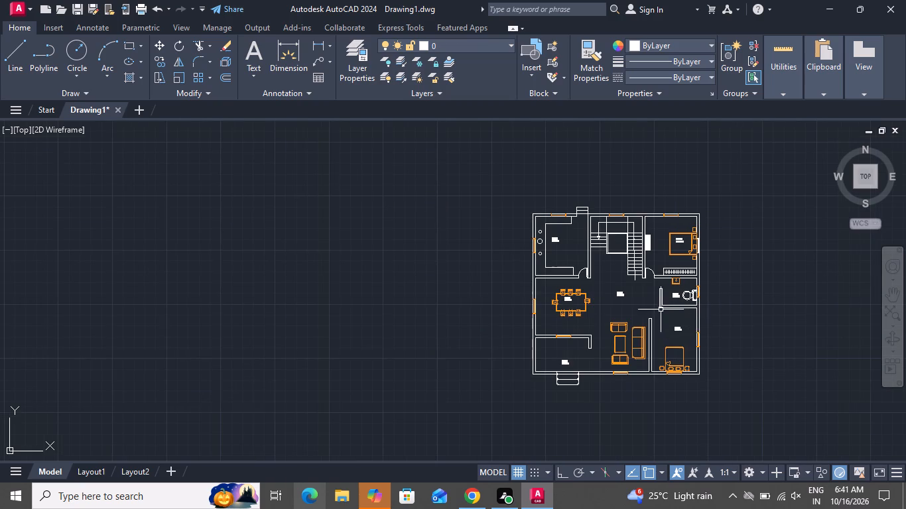
scroll(656, 298, "up", 2)
scroll(656, 297, "down", 1)
scroll(649, 206, "up", 2)
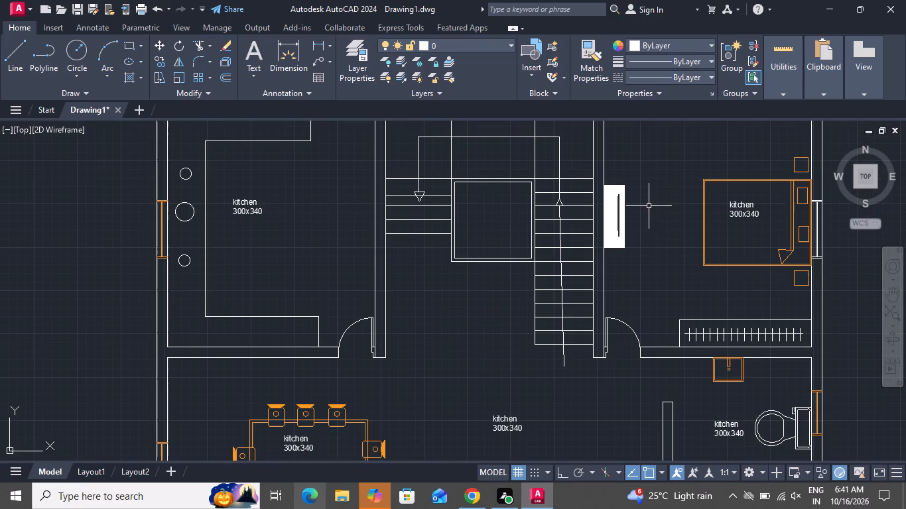
scroll(649, 210, "down", 2)
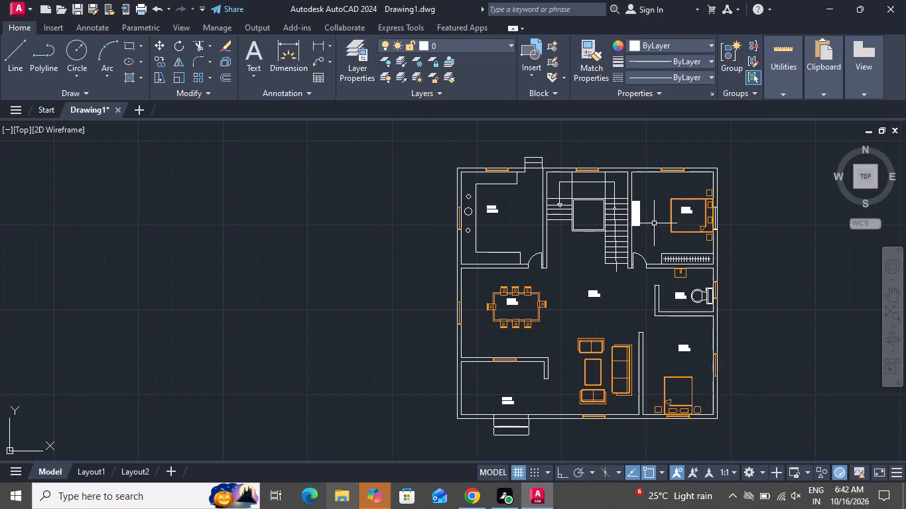
scroll(644, 223, "up", 1)
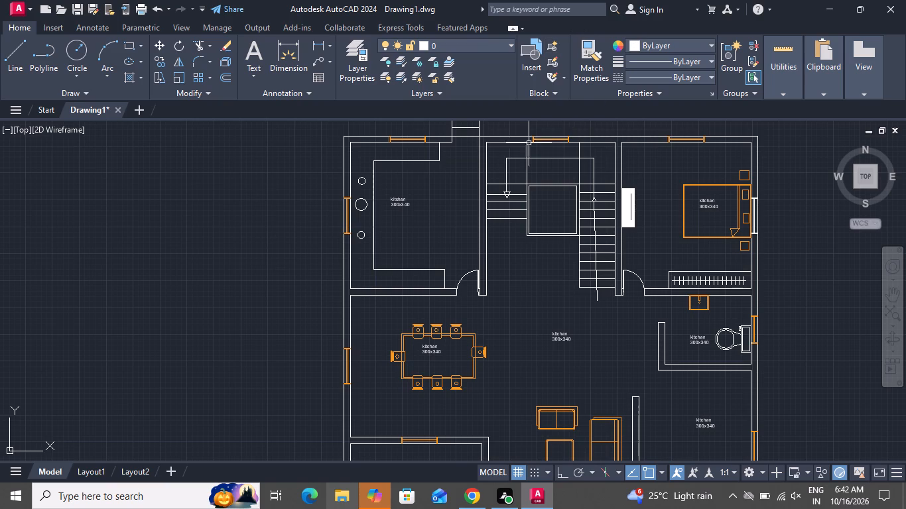
scroll(410, 135, "up", 3)
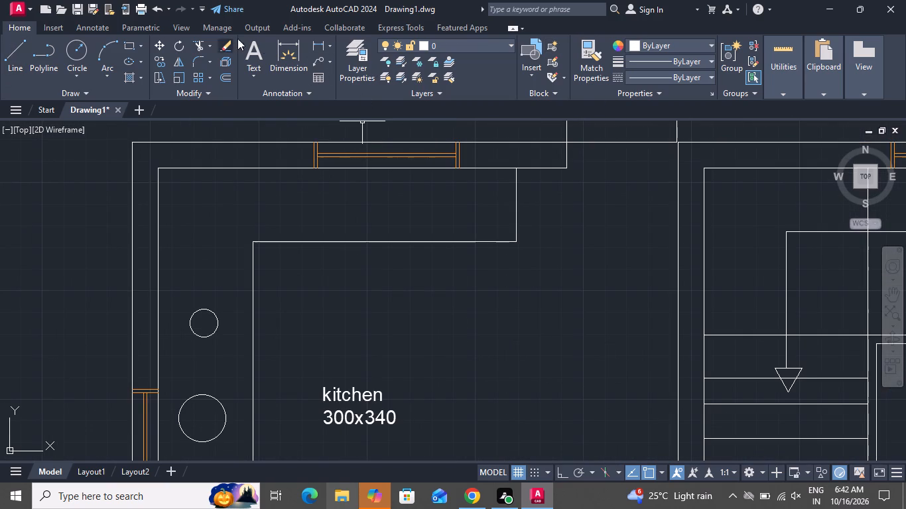
left_click(126, 45)
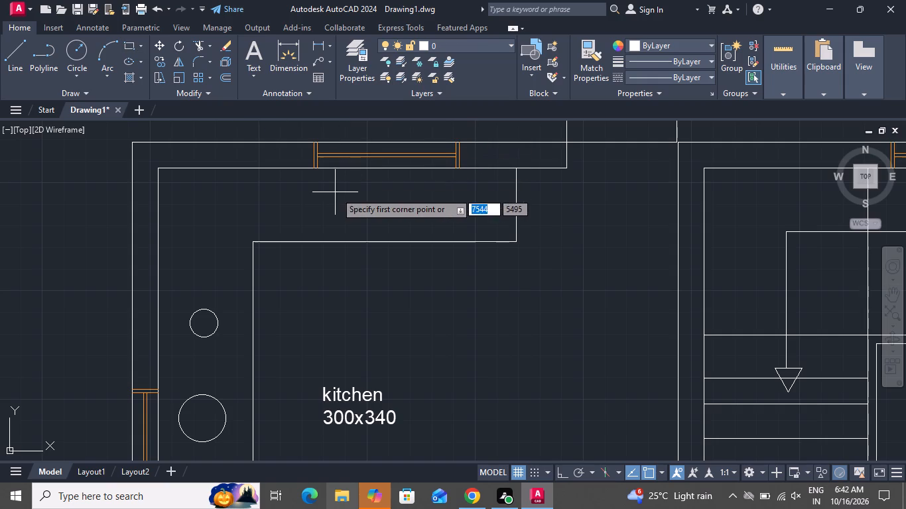
left_click(376, 182)
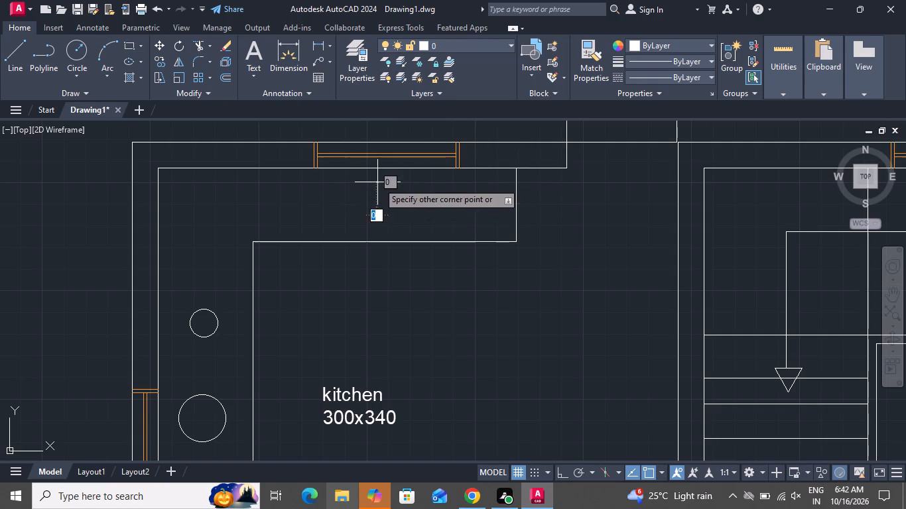
left_click(466, 230)
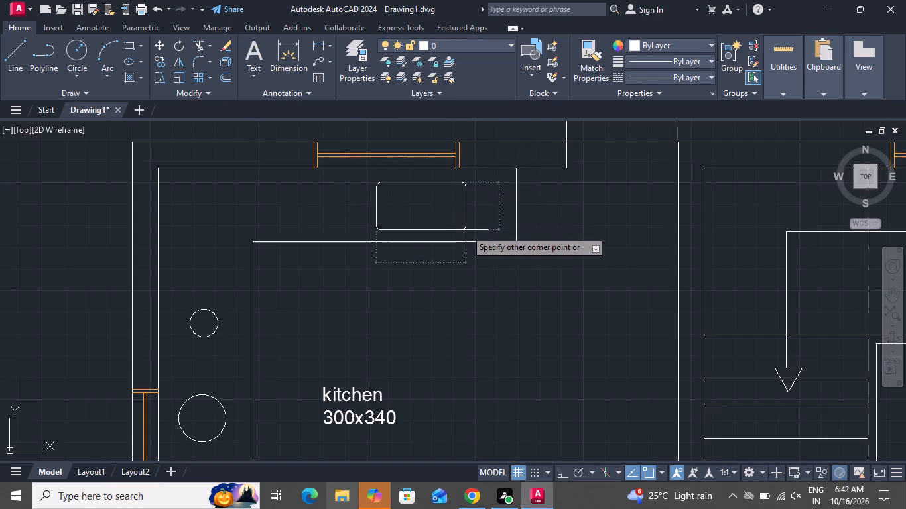
Offset the sink's rounded outline inward by 2 to form its rim.
type("o 2")
key("space")
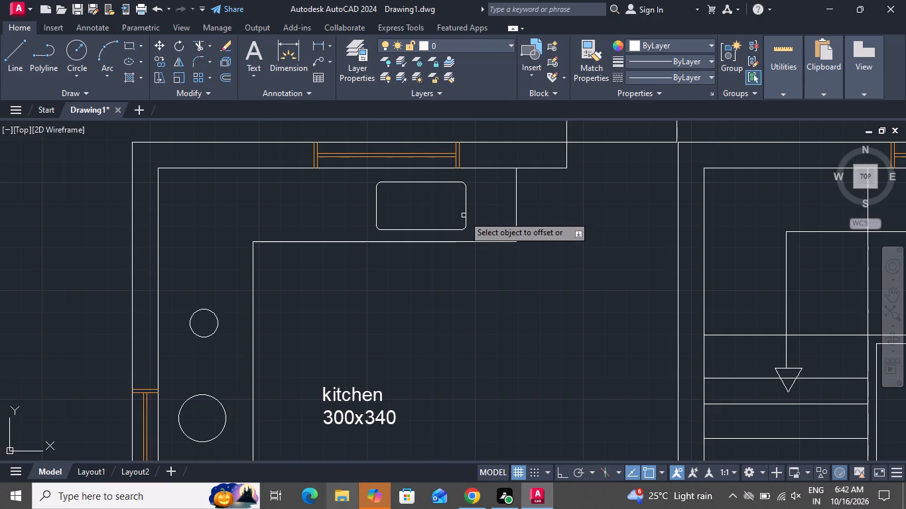
left_click(465, 214)
left_click(458, 219)
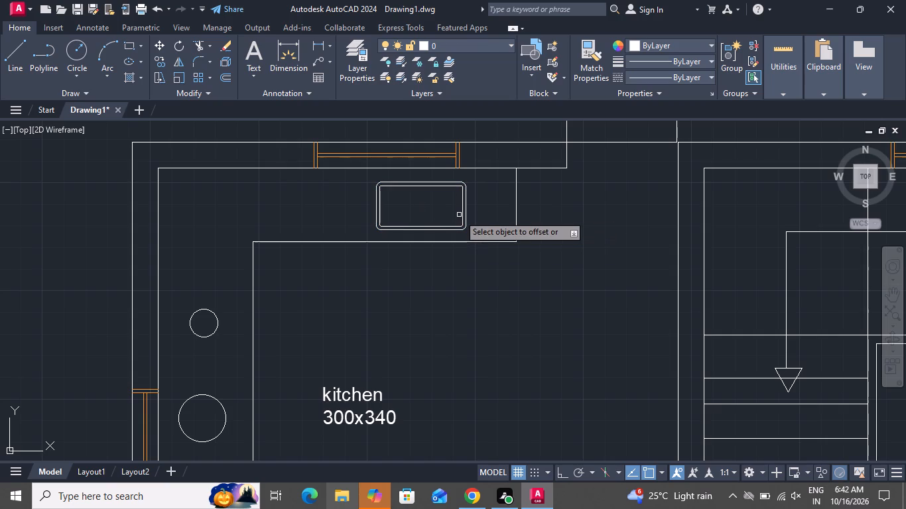
right_click(459, 215)
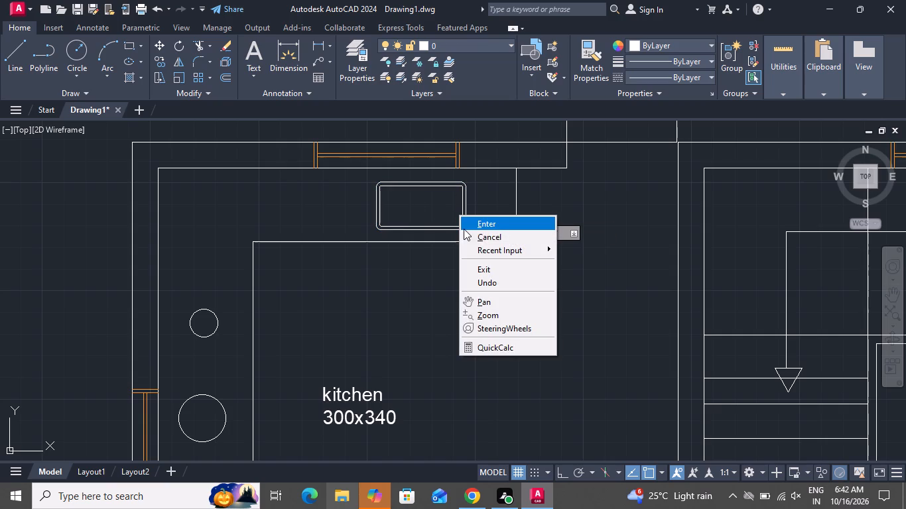
left_click(464, 231)
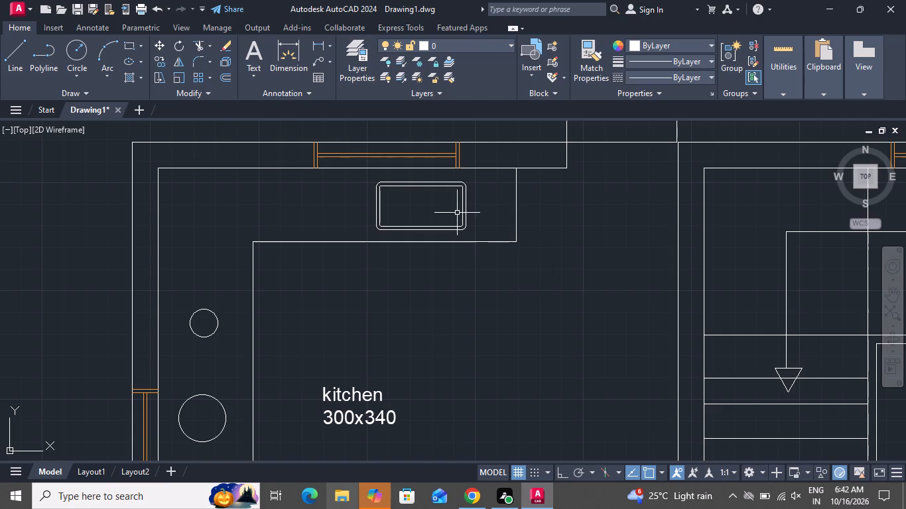
Draw a rounded, nearly square basin about 17 wide inside the east end of the sink's inner outline.
scroll(467, 205, "up", 1)
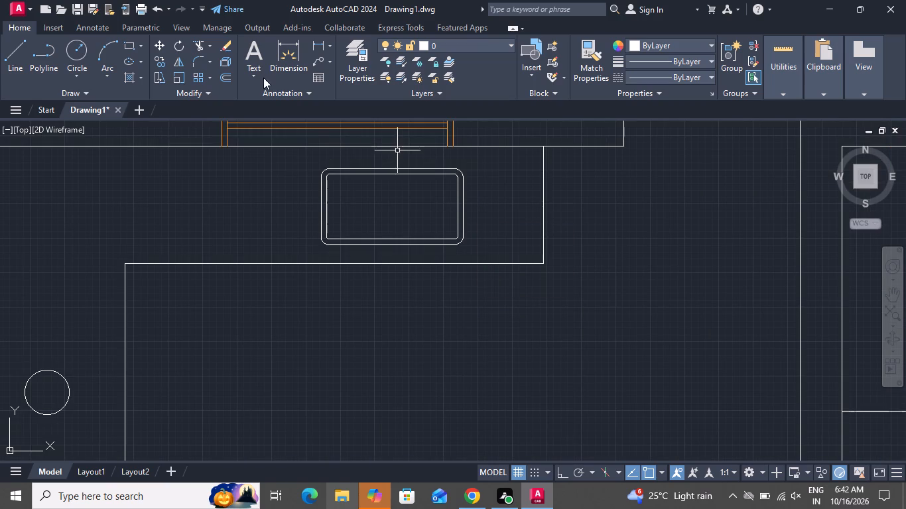
left_click(127, 42)
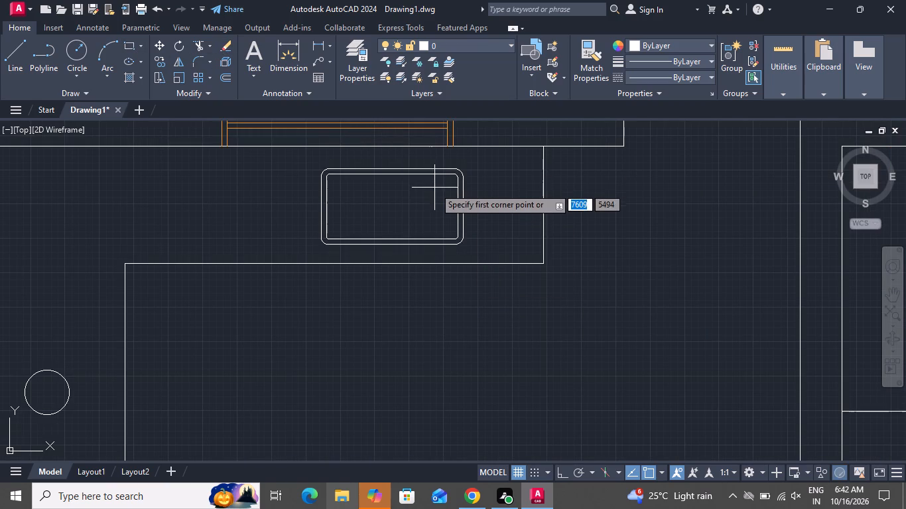
scroll(428, 193, "up", 2)
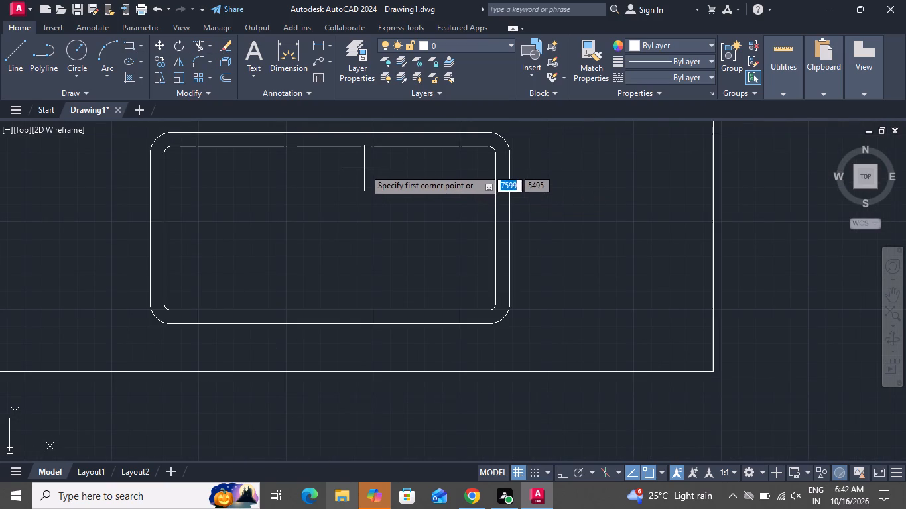
left_click(364, 168)
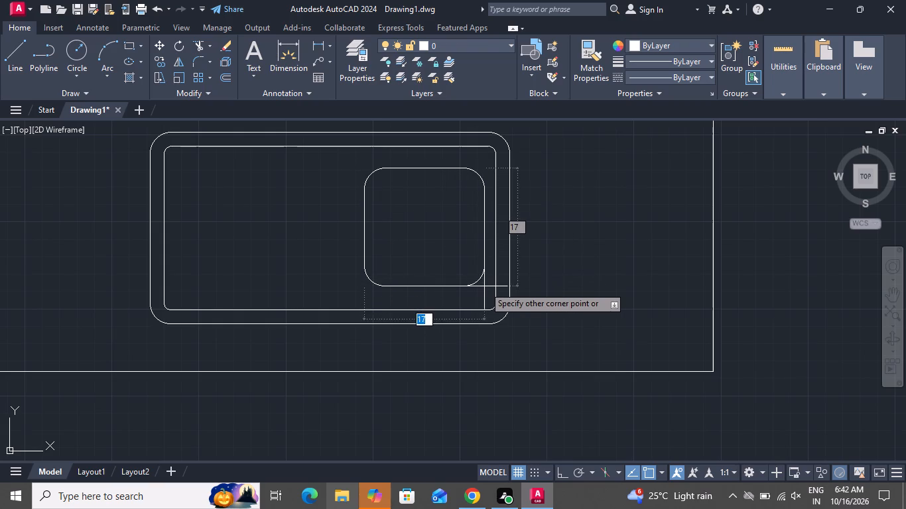
left_click(484, 295)
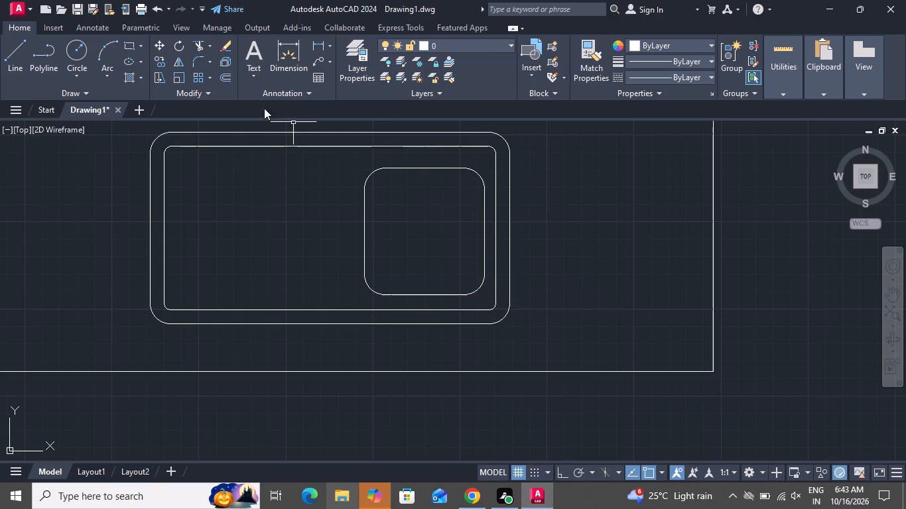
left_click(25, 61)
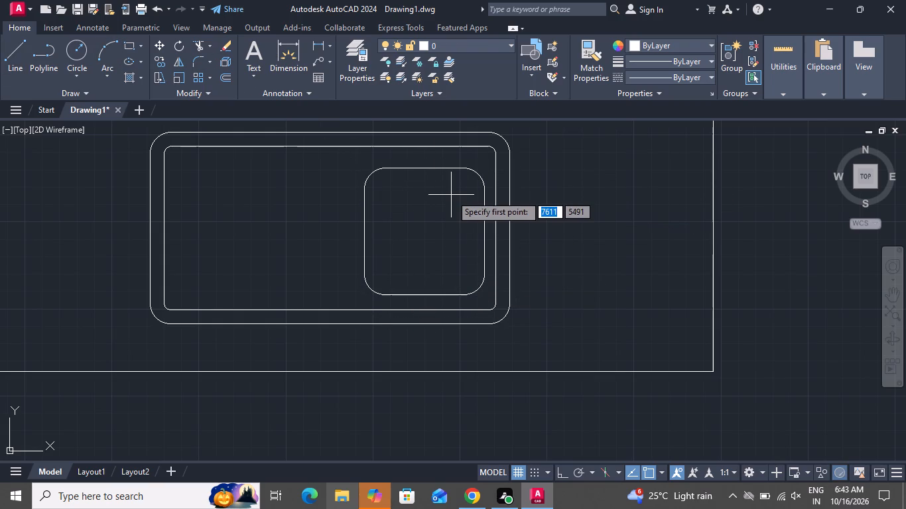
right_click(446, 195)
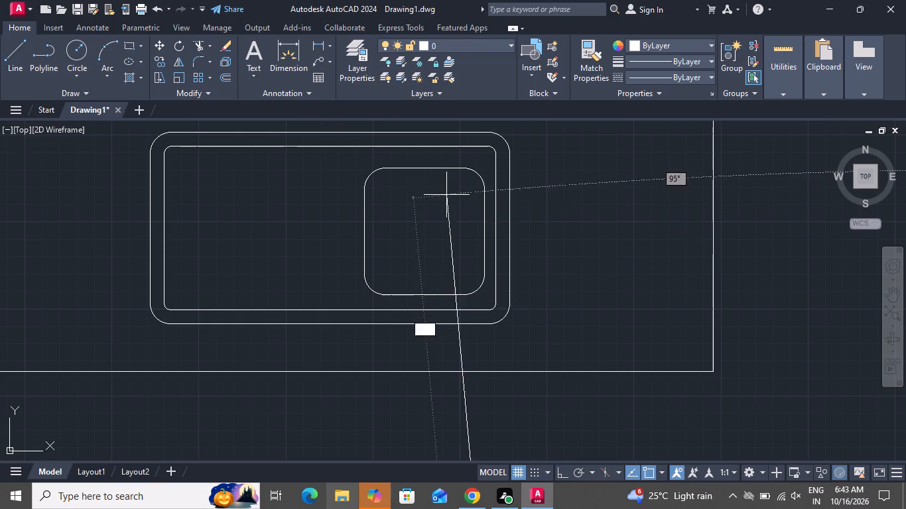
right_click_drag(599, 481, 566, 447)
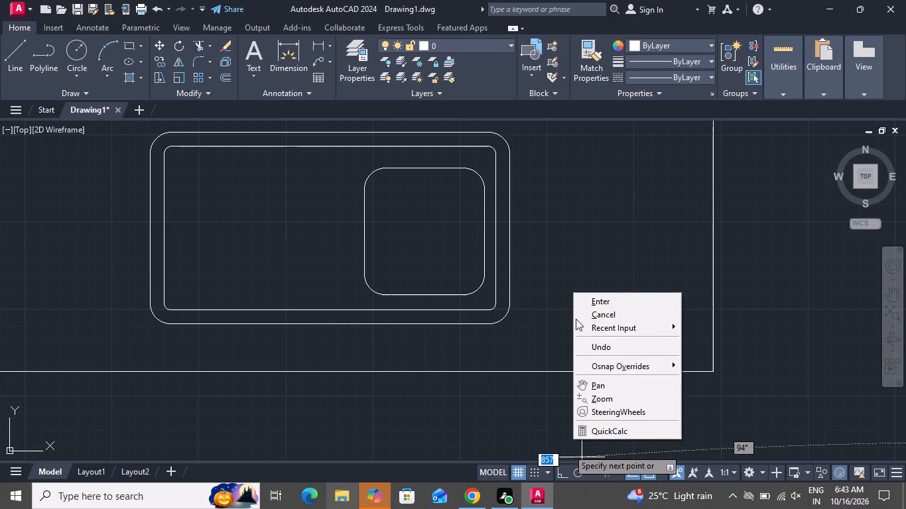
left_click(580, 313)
Draw a long narrow horizontal rectangle as a drainboard slot near the sink's upper edge, west of the basin.
scroll(503, 222, "down", 2)
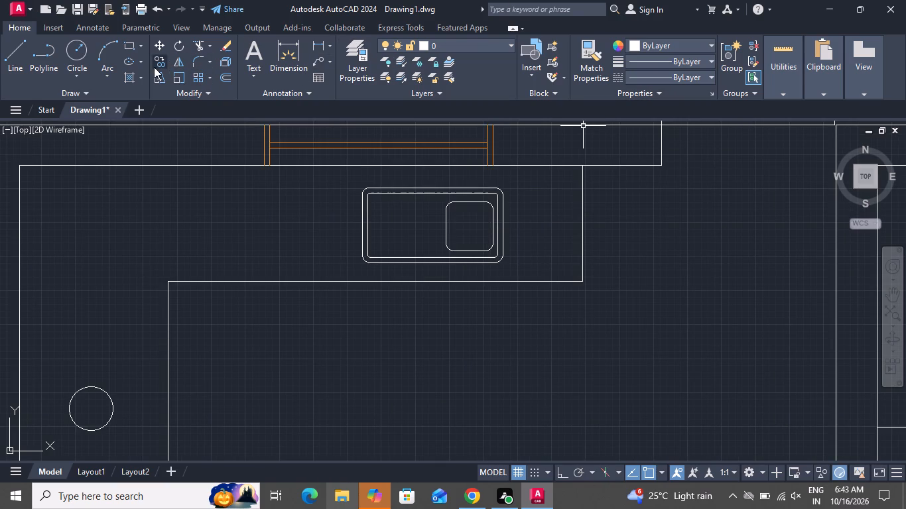
left_click(129, 52)
scroll(395, 219, "up", 2)
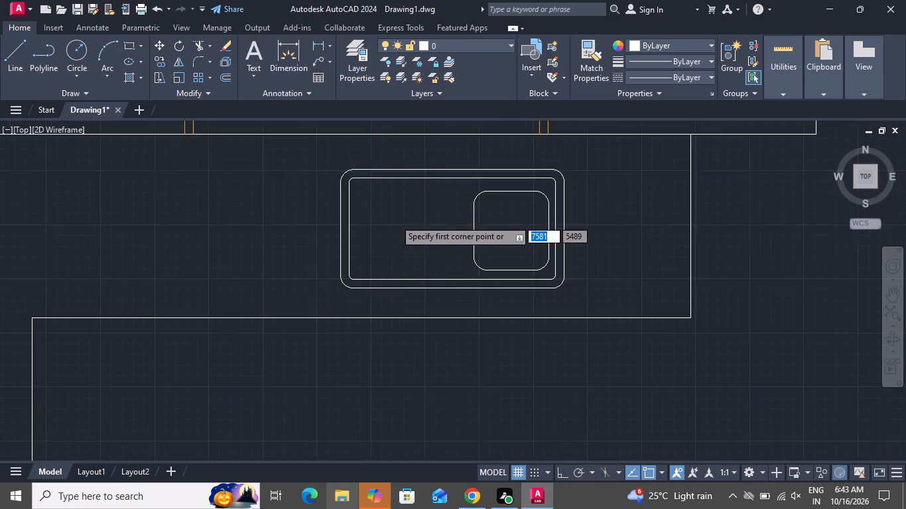
left_click(336, 176)
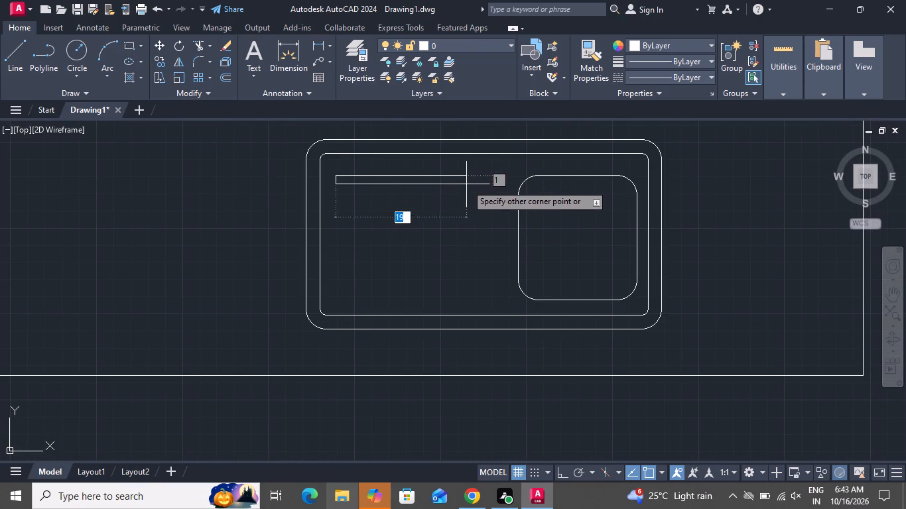
left_click(494, 190)
Copy the drainboard slot southward five times to fill the sink area west of the basin with six parallel slots.
left_click(505, 176)
left_click(458, 205)
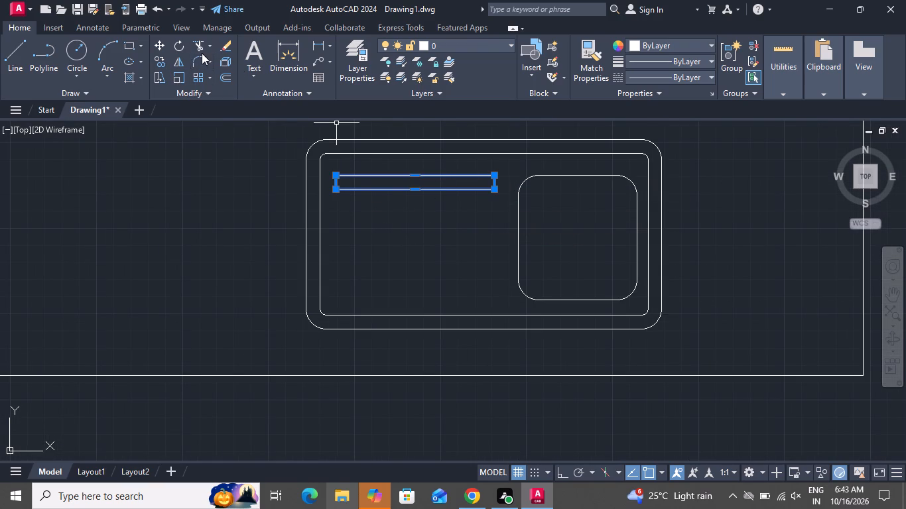
left_click(164, 62)
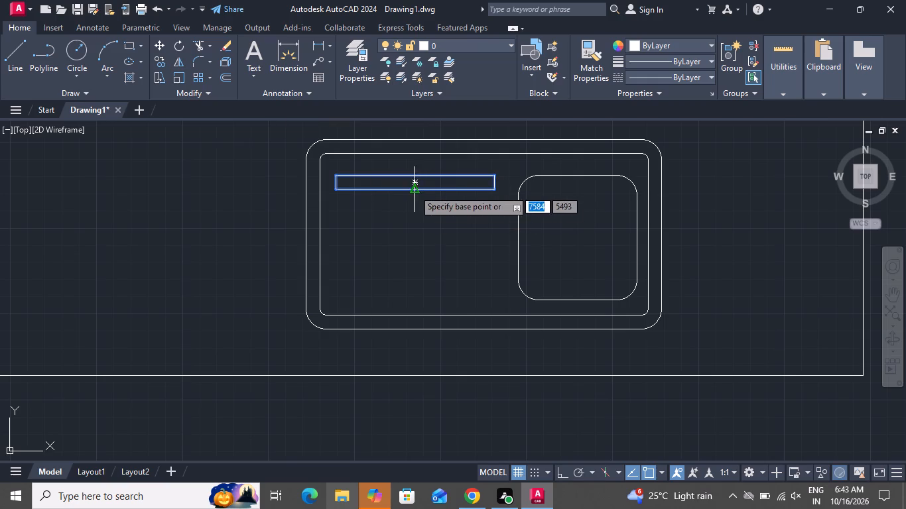
left_click(414, 190)
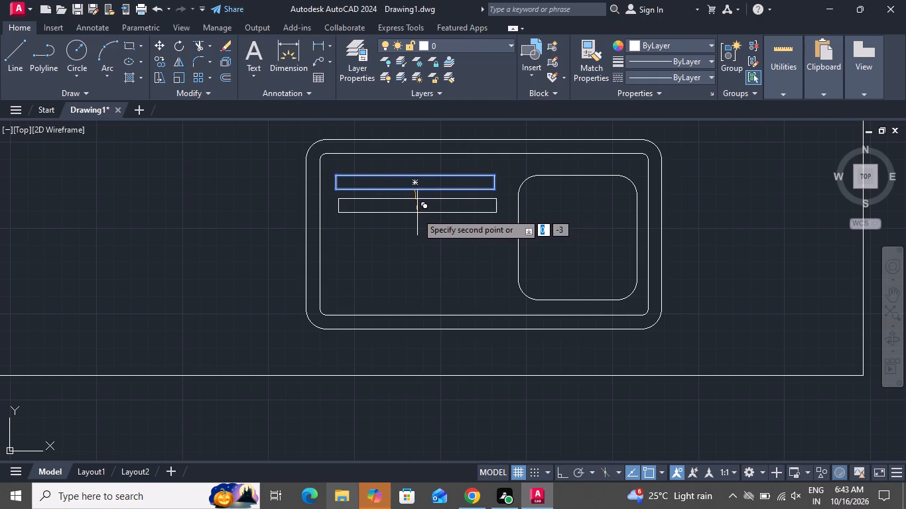
left_click(419, 215)
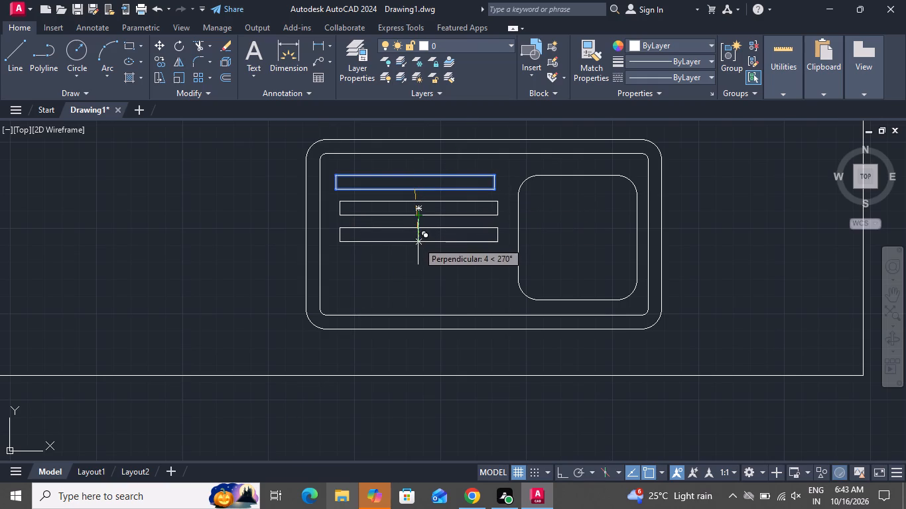
left_click(418, 242)
left_click(419, 262)
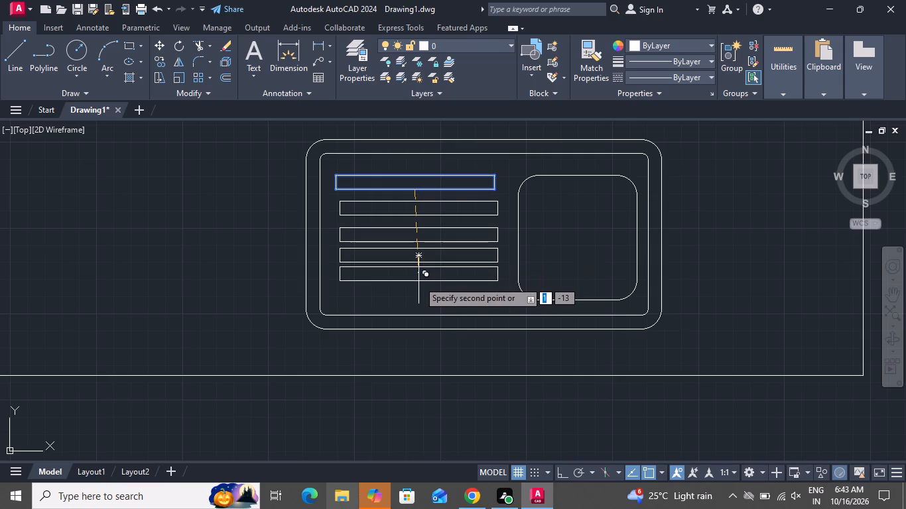
left_click(419, 281)
left_click(422, 304)
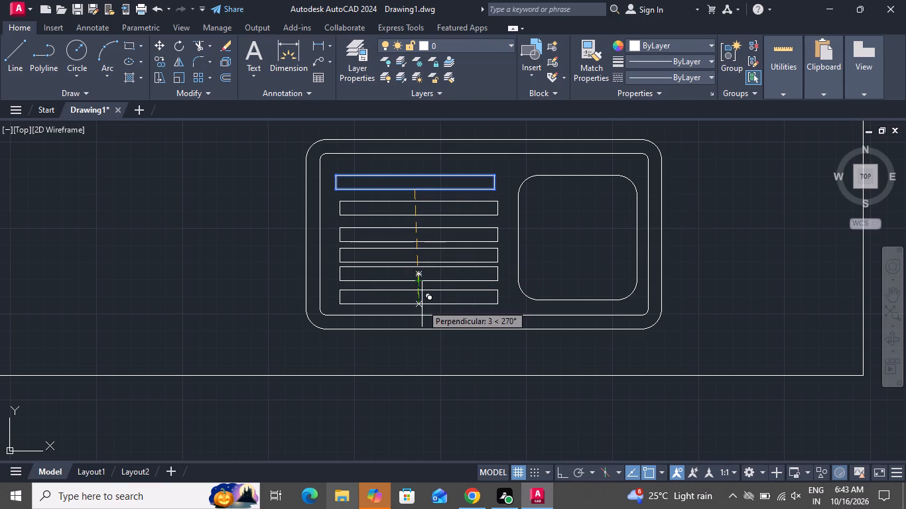
right_click(426, 308)
left_click(464, 147)
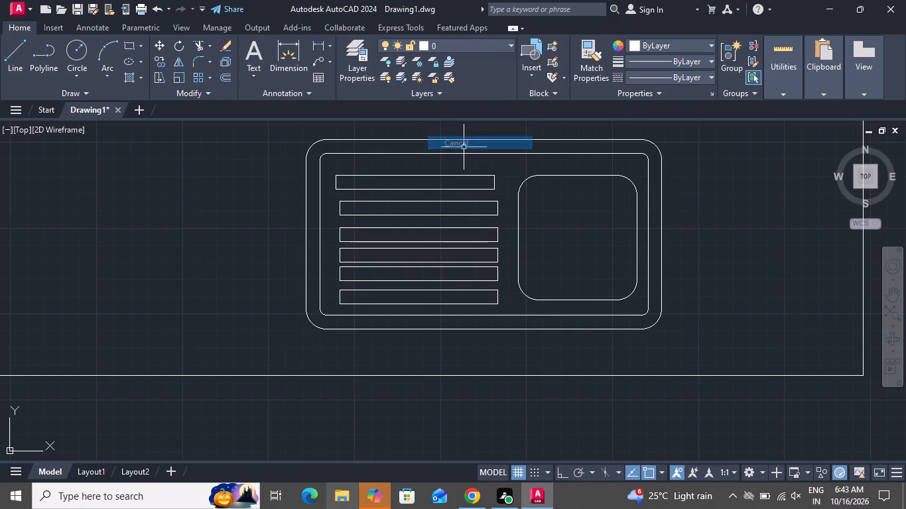
Draw a small circle at the centre of the sink's basin as the drain.
scroll(427, 166, "down", 2)
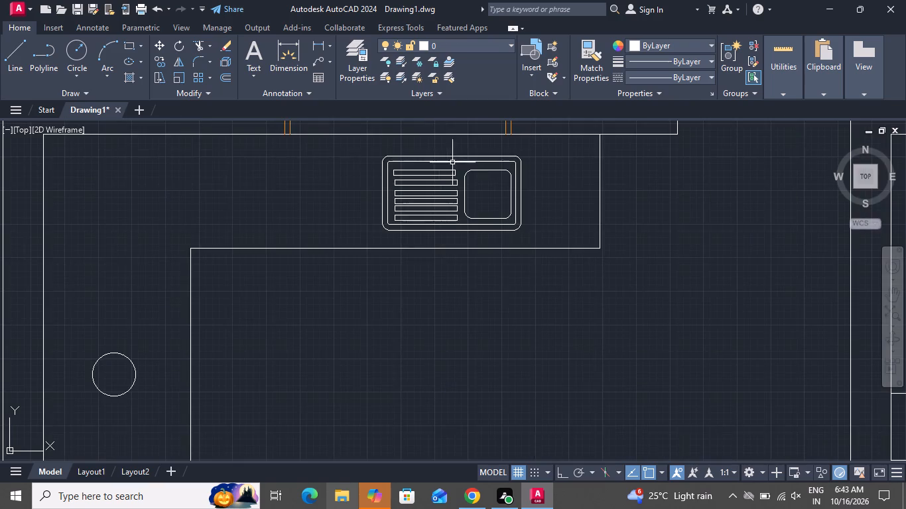
scroll(467, 174, "down", 2)
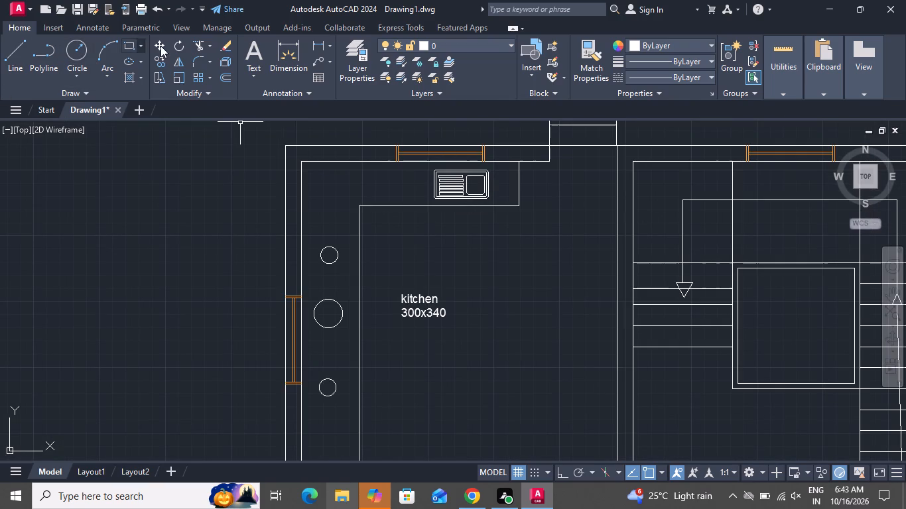
left_click(72, 56)
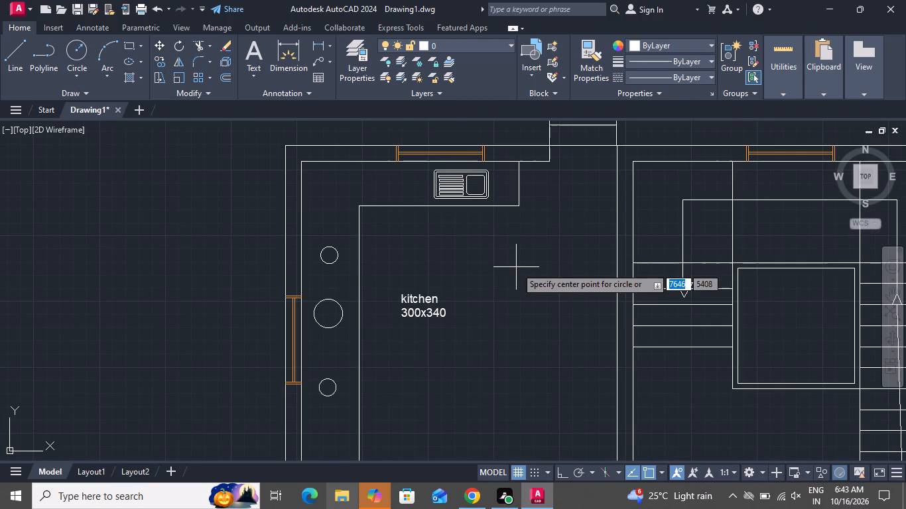
scroll(470, 166, "up", 2)
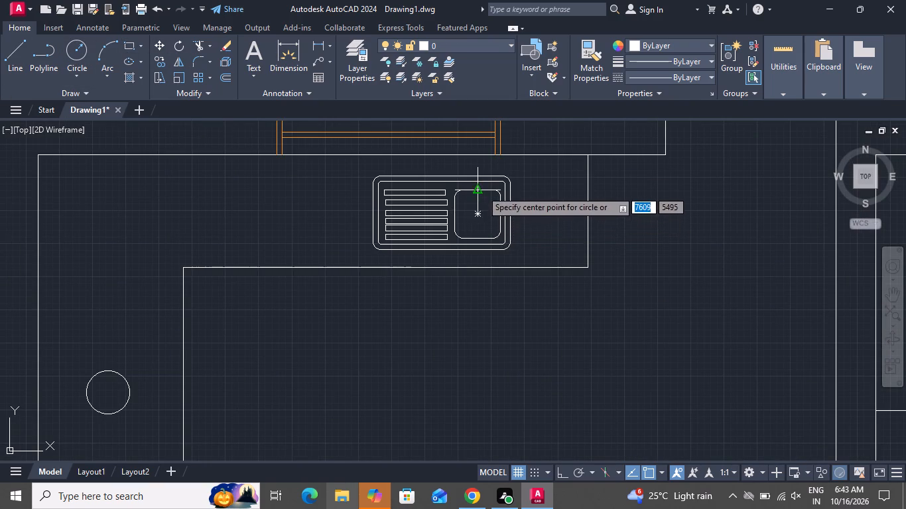
left_click(481, 214)
left_click(482, 219)
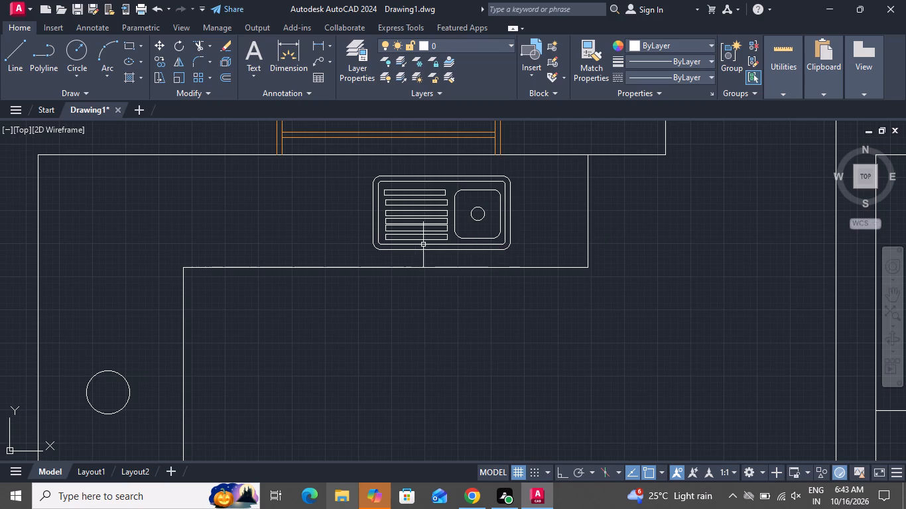
Set the colour of the whole kitchen sink, including slots, basin and drain, to orange 248,153,30.
scroll(427, 241, "down", 1)
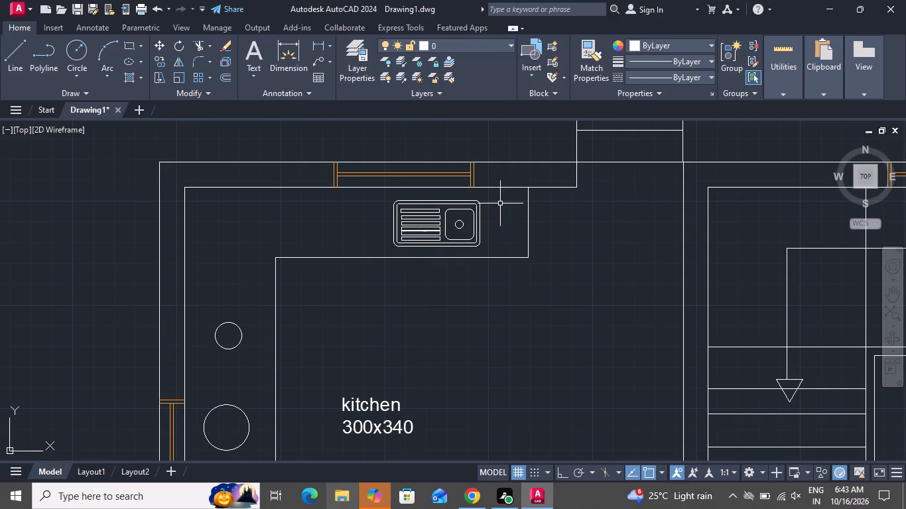
left_click(495, 193)
left_click(369, 254)
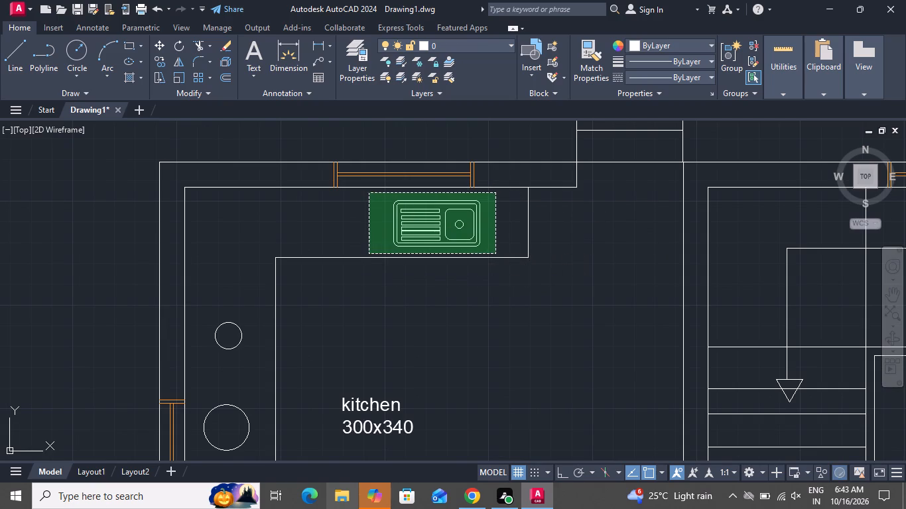
left_click(651, 40)
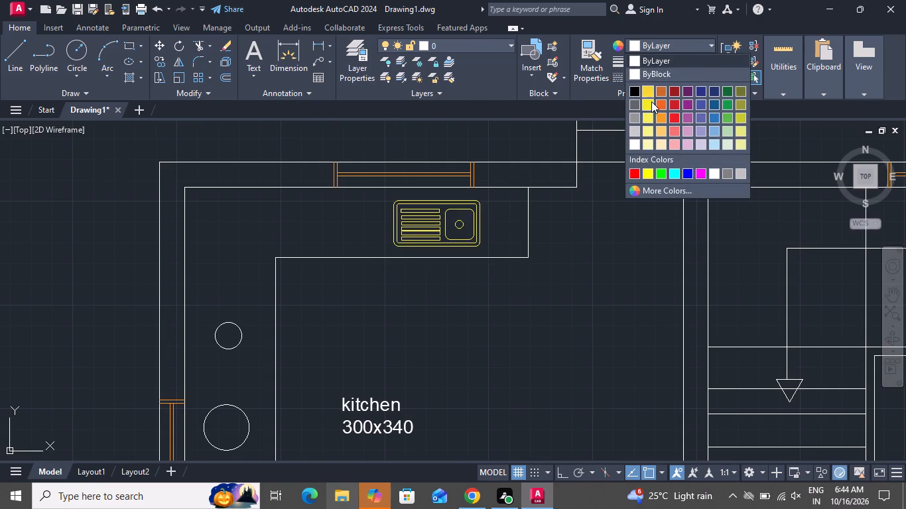
left_click(659, 117)
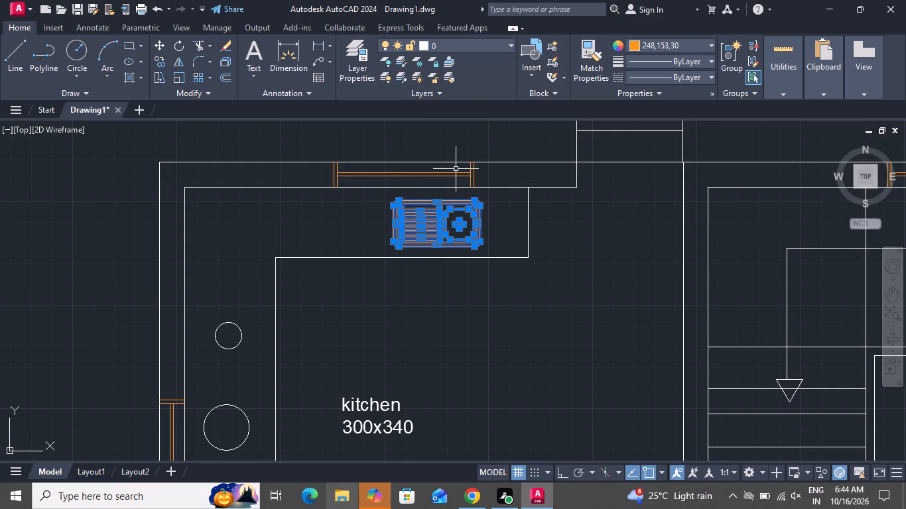
Add the multiline text "ground floor plan" below the house's south wall, east of the entrance steps, in a box about 412 wide.
scroll(458, 181, "down", 5)
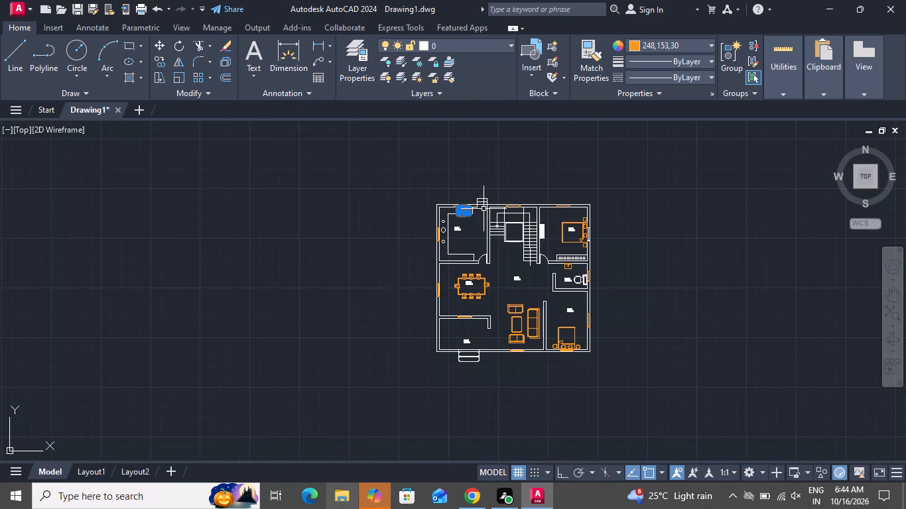
left_click(260, 56)
scroll(499, 374, "up", 2)
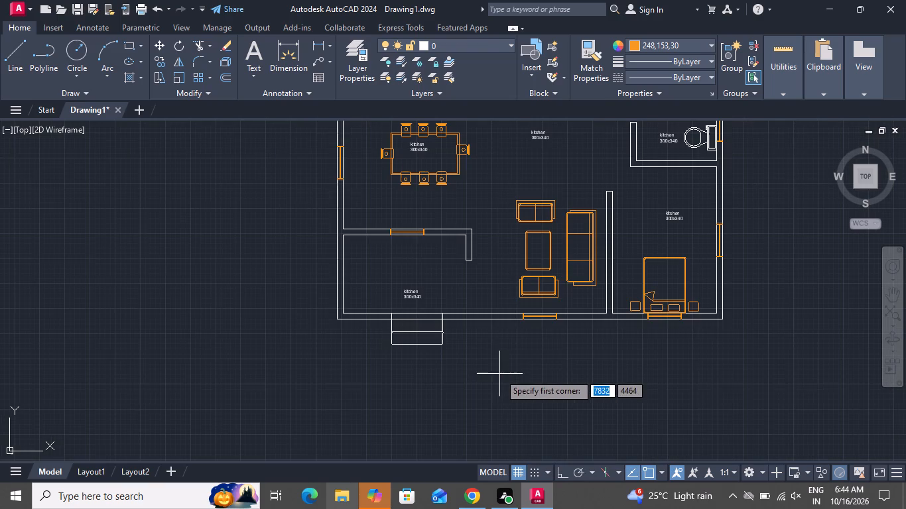
left_click(489, 349)
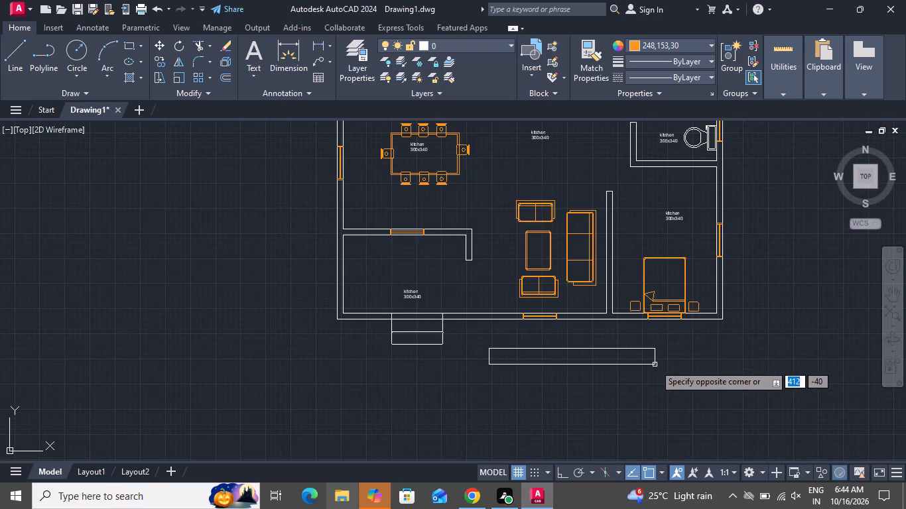
left_click(655, 365)
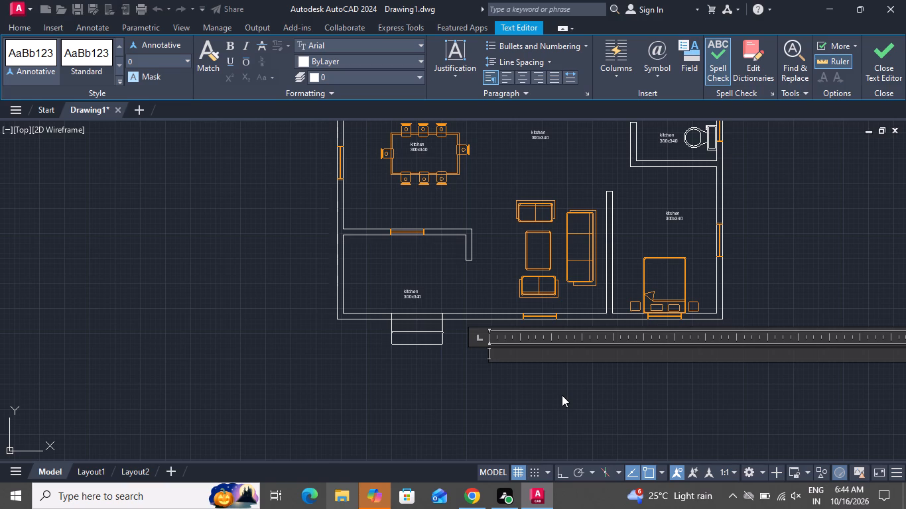
key("g")
type("round")
key("space")
type("floo")
type("r p")
key("l")
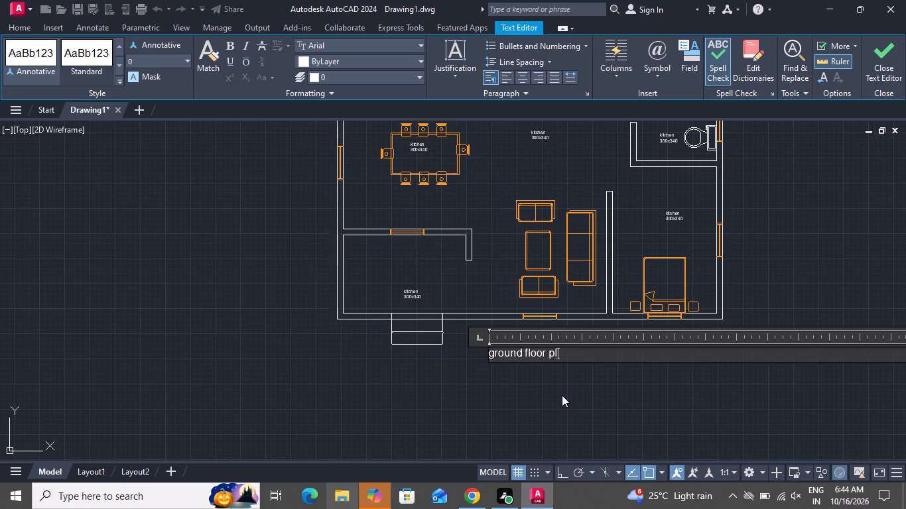
type("an")
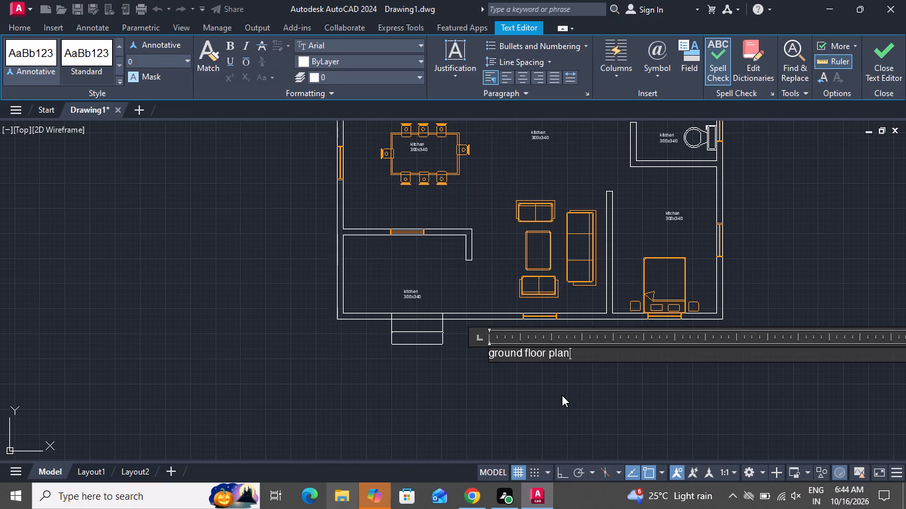
left_click(562, 395)
Set the text height of the "ground floor plan" title to 20.
left_click(558, 333)
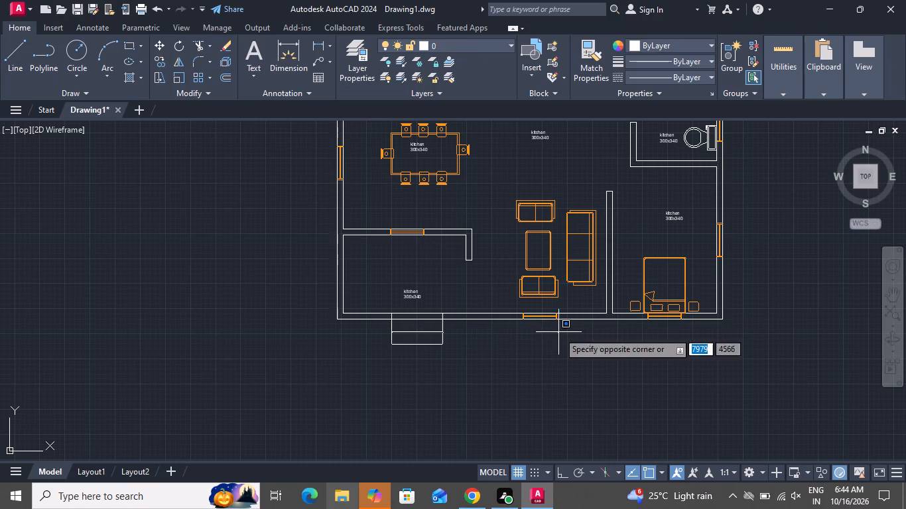
left_click(454, 388)
right_click(503, 372)
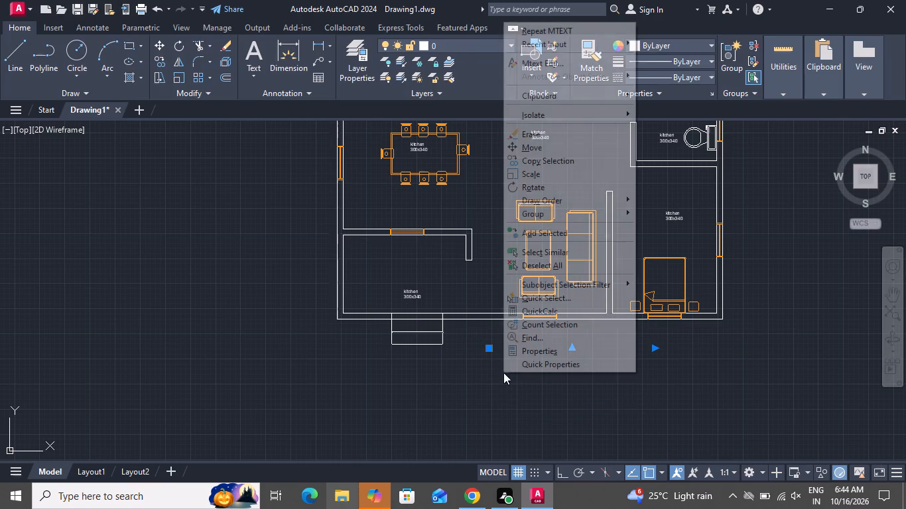
left_click(539, 347)
scroll(3, 160, "down", 1)
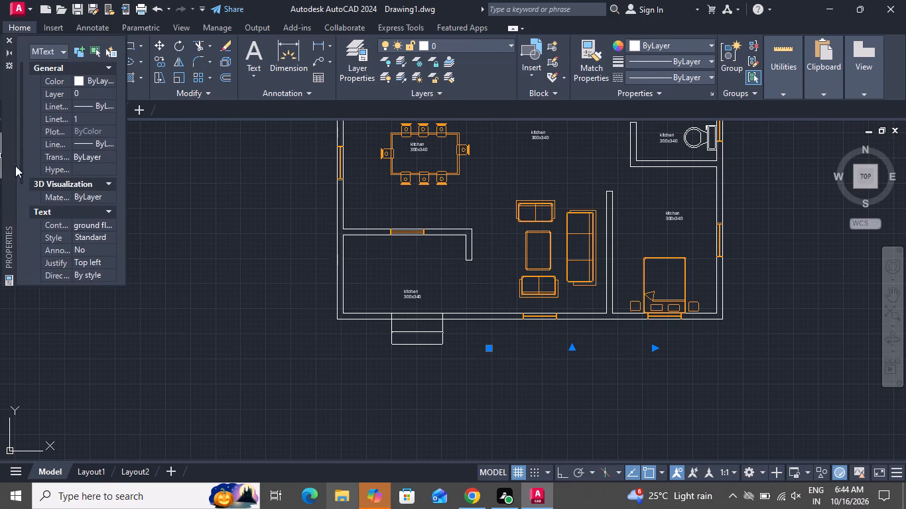
scroll(15, 166, "down", 4)
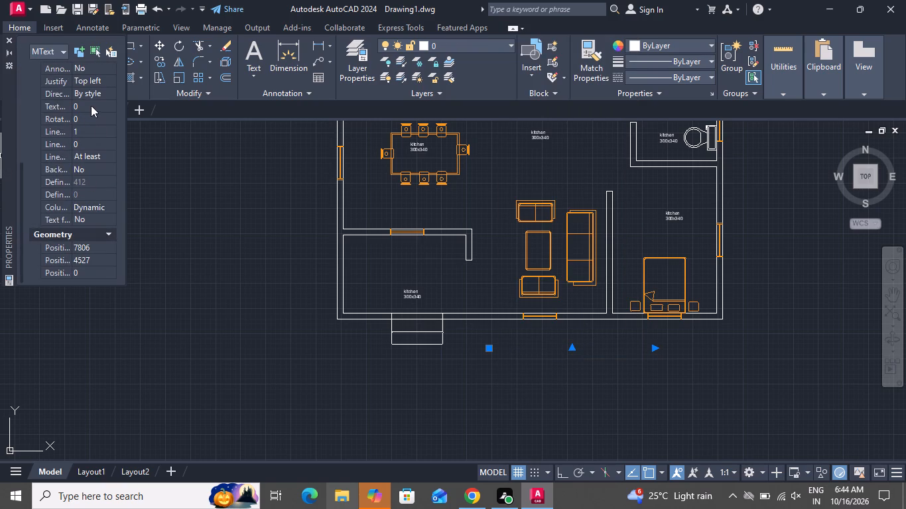
scroll(96, 164, "up", 3)
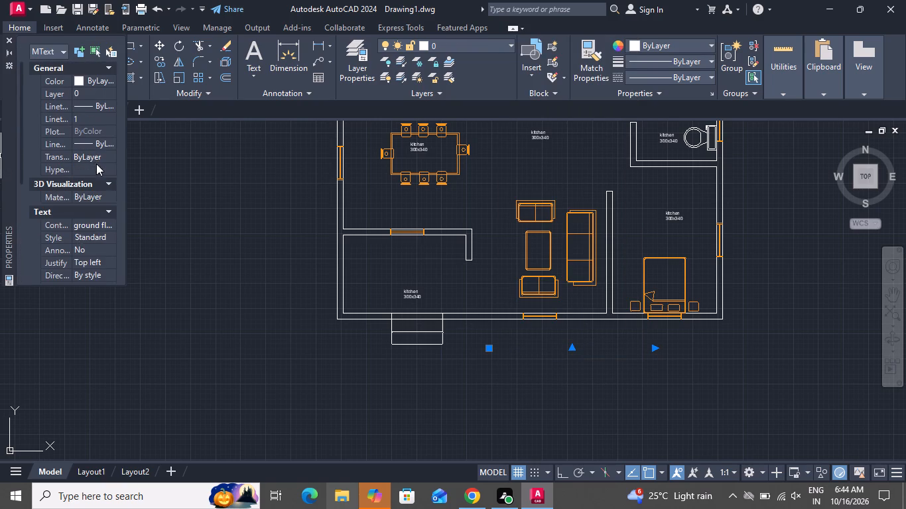
scroll(96, 171, "up", 8)
scroll(94, 235, "down", 1)
left_click(97, 260)
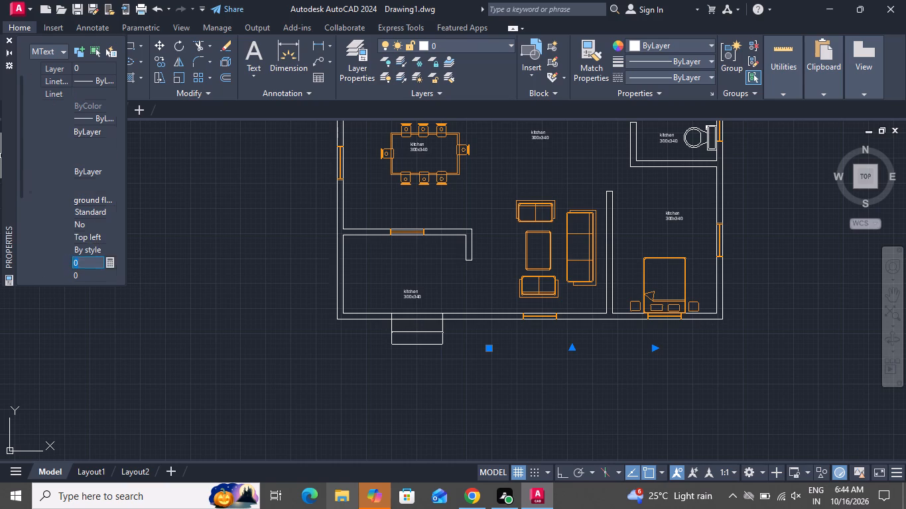
key("BackSpace")
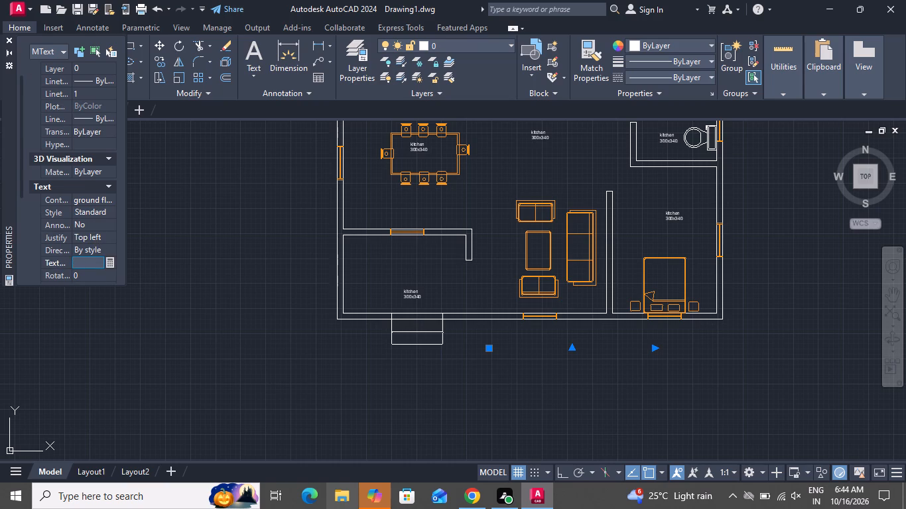
type("20")
scroll(308, 185, "down", 1)
left_click(7, 39)
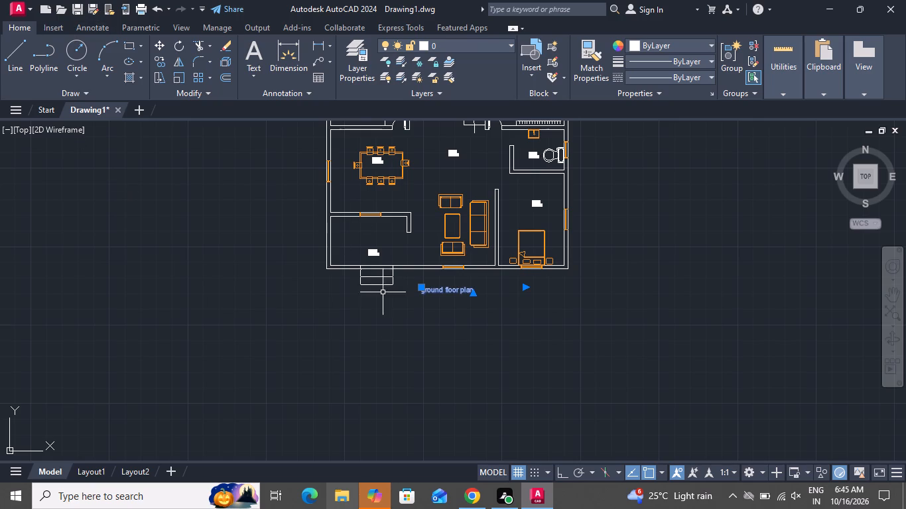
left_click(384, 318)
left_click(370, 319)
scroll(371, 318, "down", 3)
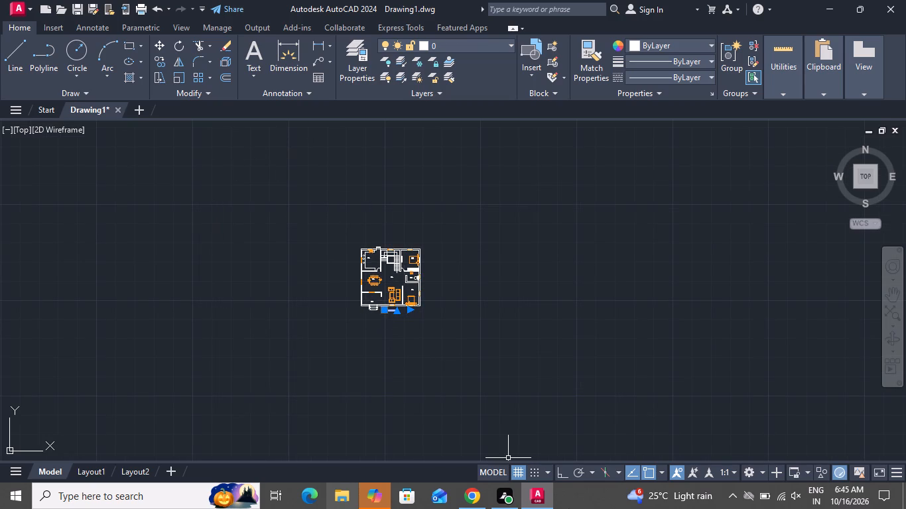
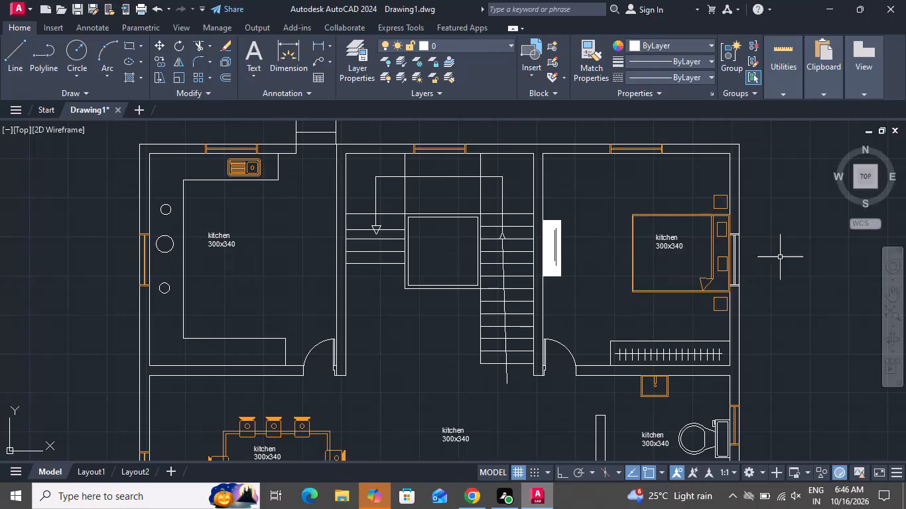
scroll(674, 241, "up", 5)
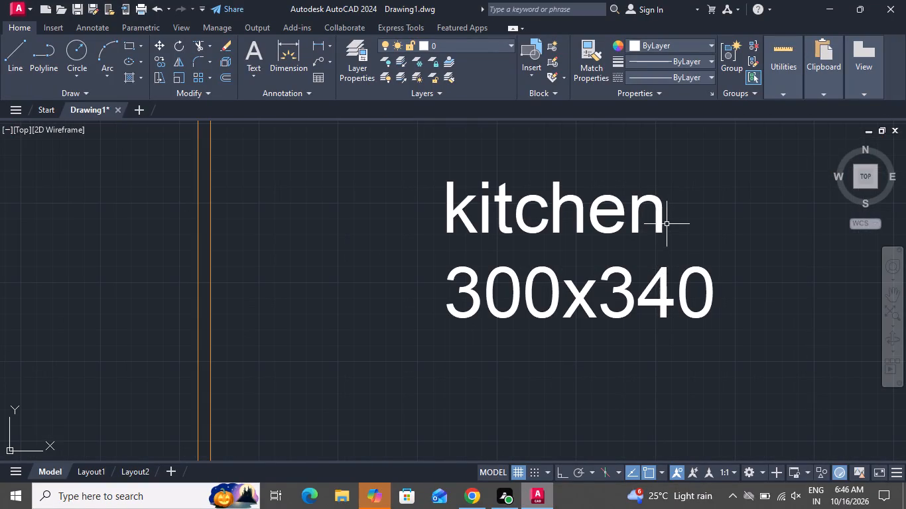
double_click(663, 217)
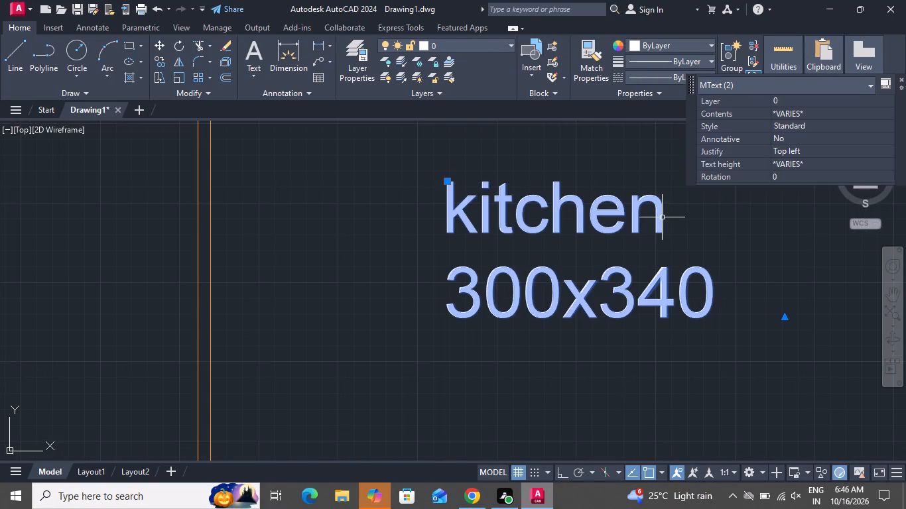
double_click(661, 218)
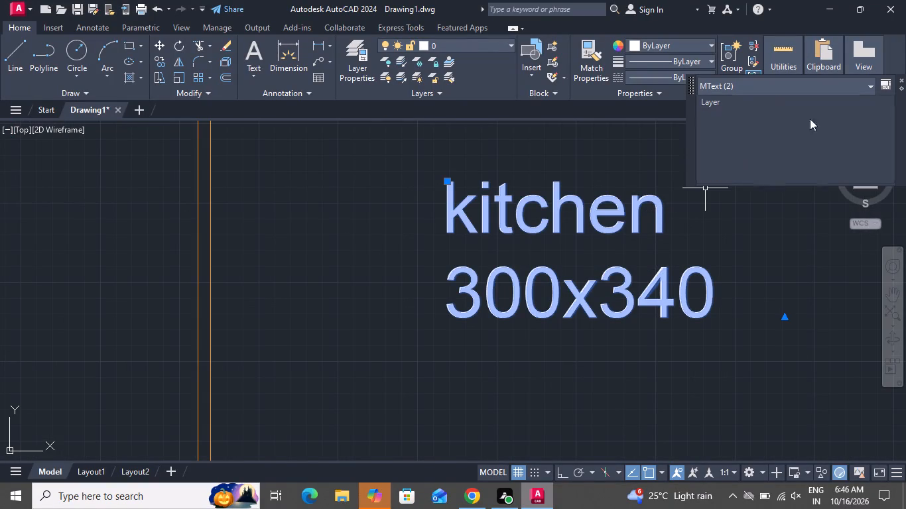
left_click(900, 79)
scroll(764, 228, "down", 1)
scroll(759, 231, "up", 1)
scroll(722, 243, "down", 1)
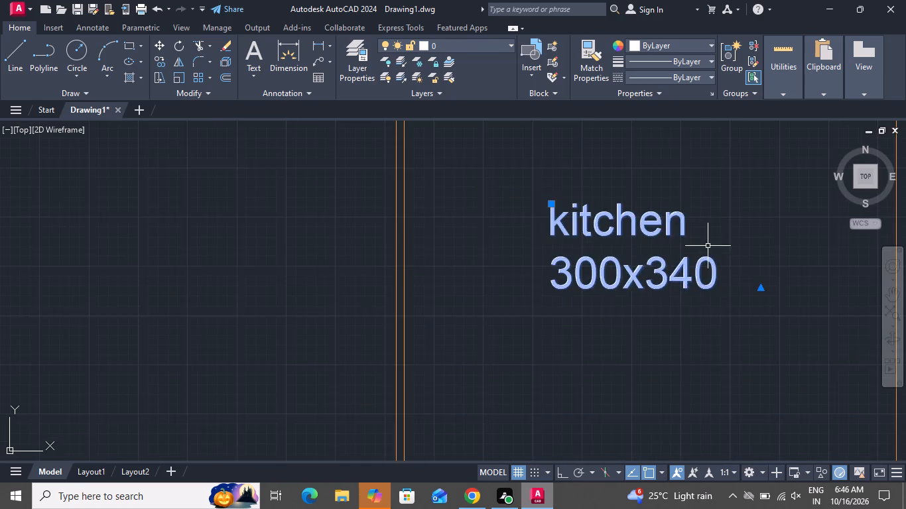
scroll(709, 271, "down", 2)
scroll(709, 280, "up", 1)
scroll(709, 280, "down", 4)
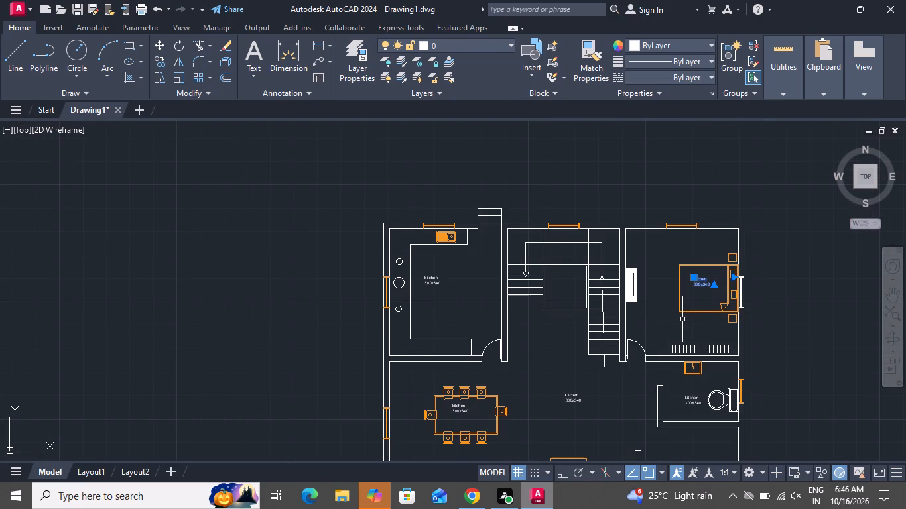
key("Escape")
Change the room name in the label over the bed in the northeast room to "bedroom".
scroll(704, 286, "up", 2)
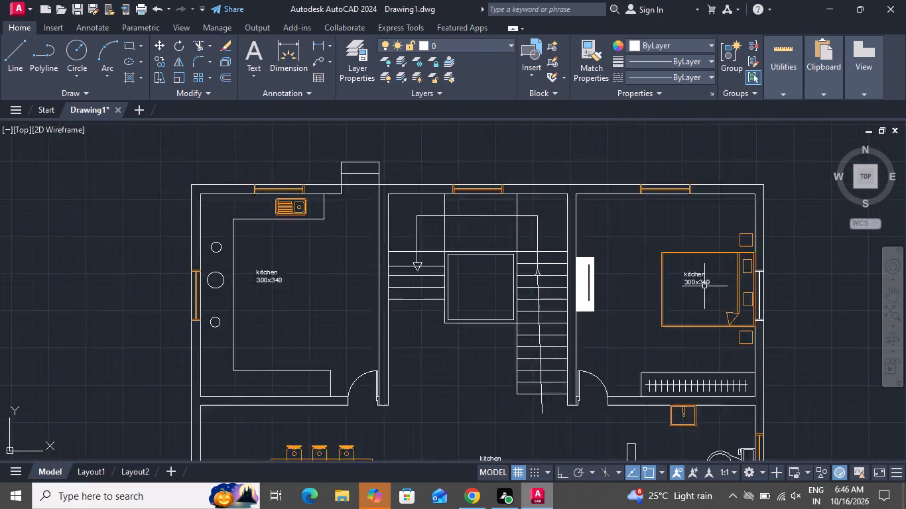
scroll(707, 285, "up", 3)
double_click(673, 213)
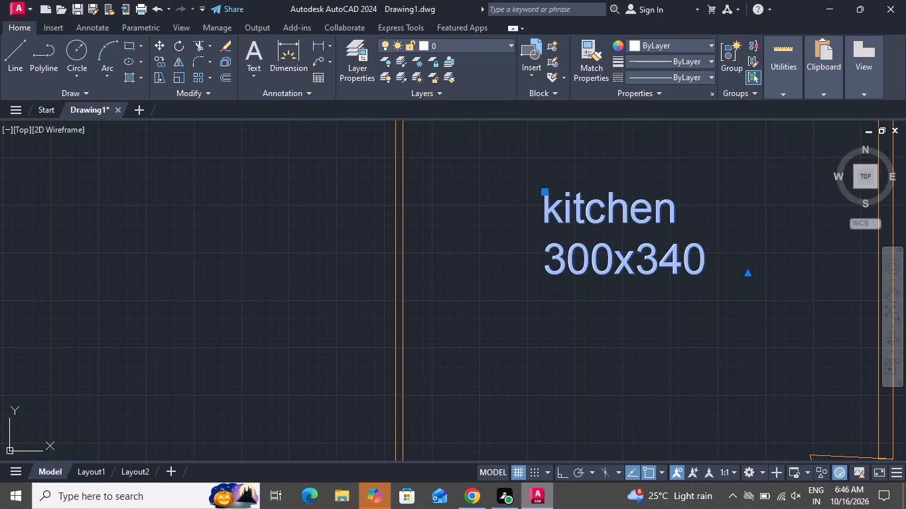
key("BackSpace")
key("BackSpace")
key("BackSpace")
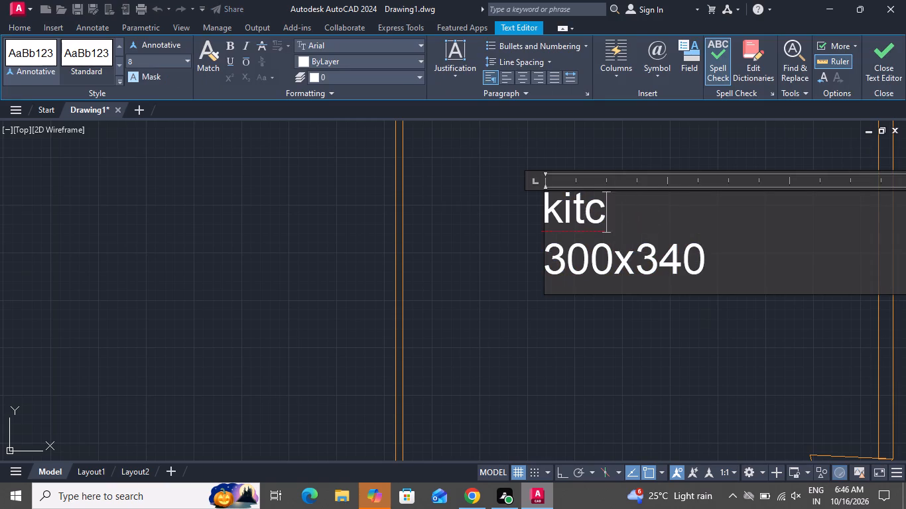
key("BackSpace")
key("BackSpace")
key("BackSpace")
key("BackSpace")
type("bedroom")
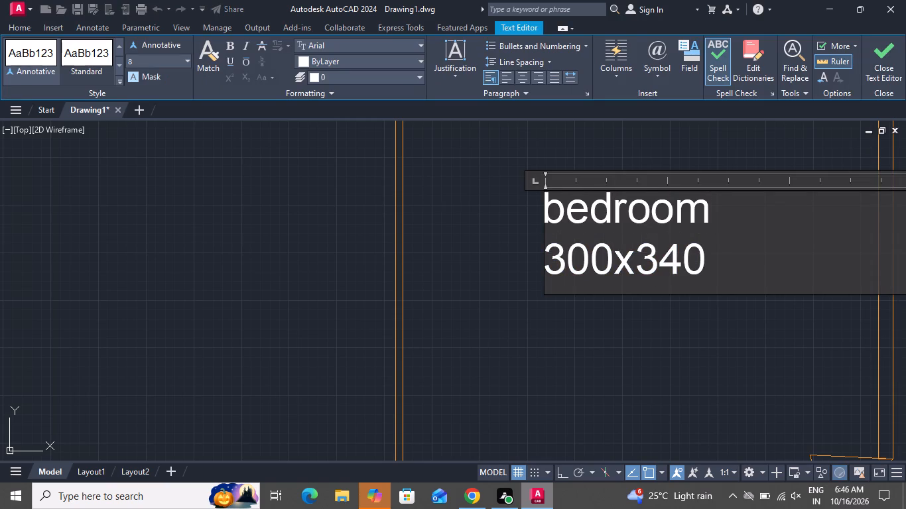
left_click(750, 278)
left_click(680, 365)
Replace the room name in the label beside the WC with "toilet".
scroll(680, 365, "down", 1)
scroll(680, 365, "up", 1)
scroll(680, 365, "down", 3)
scroll(659, 286, "down", 2)
scroll(644, 441, "up", 4)
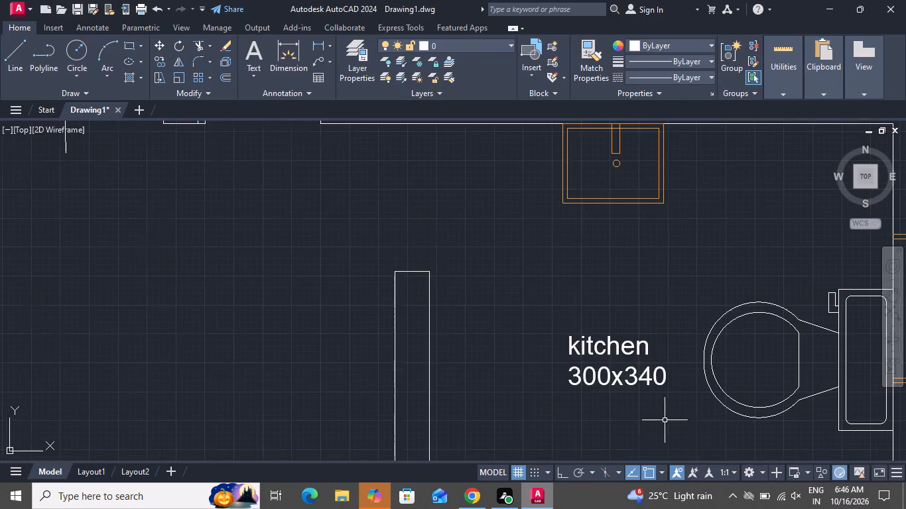
scroll(665, 420, "up", 1)
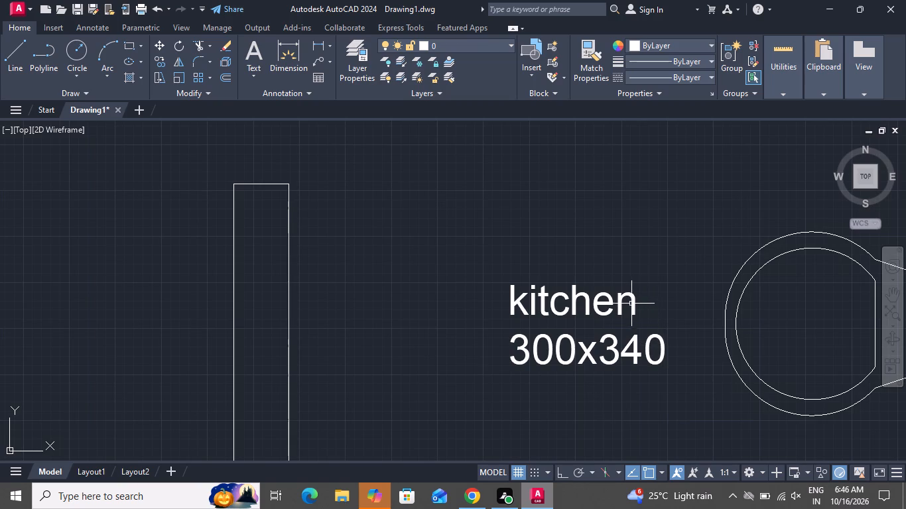
double_click(635, 300)
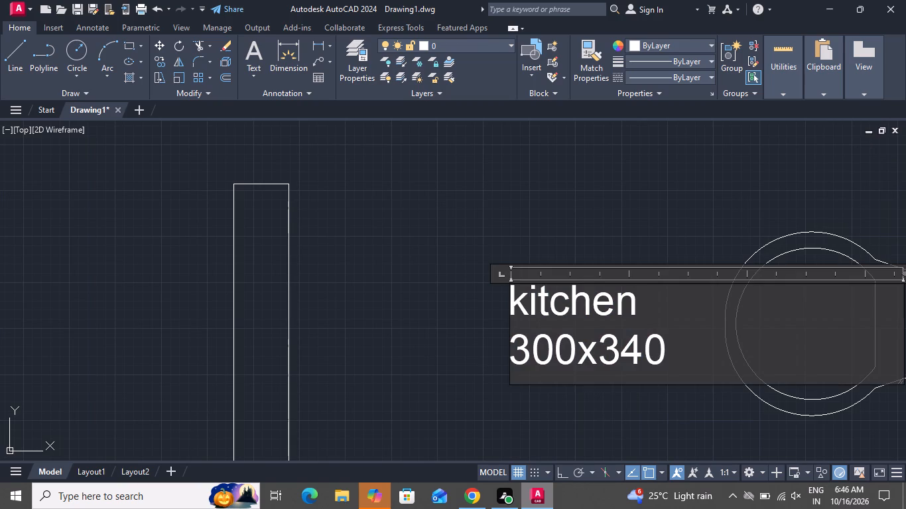
key("BackSpace")
key("BackSpace")
key("BackSpace")
key("BackSpace")
key("BackSpace")
key("BackSpace")
key("BackSpace")
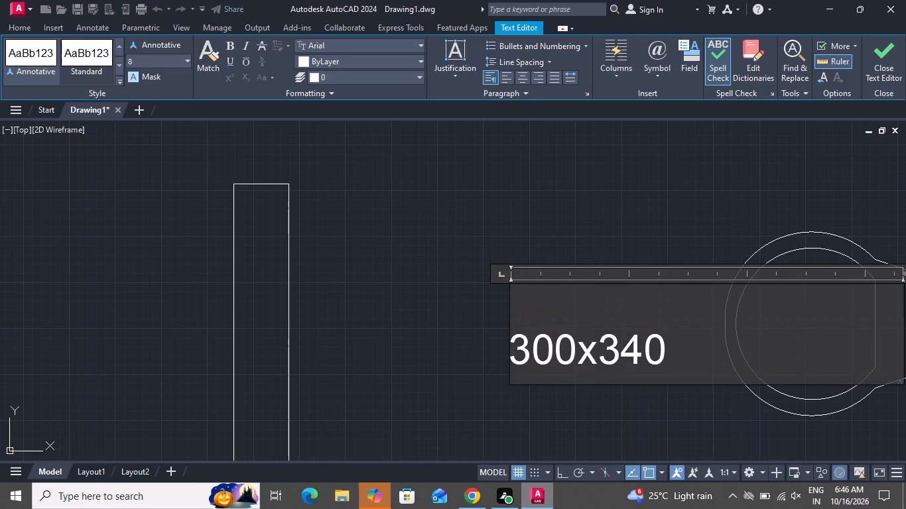
type("toilet")
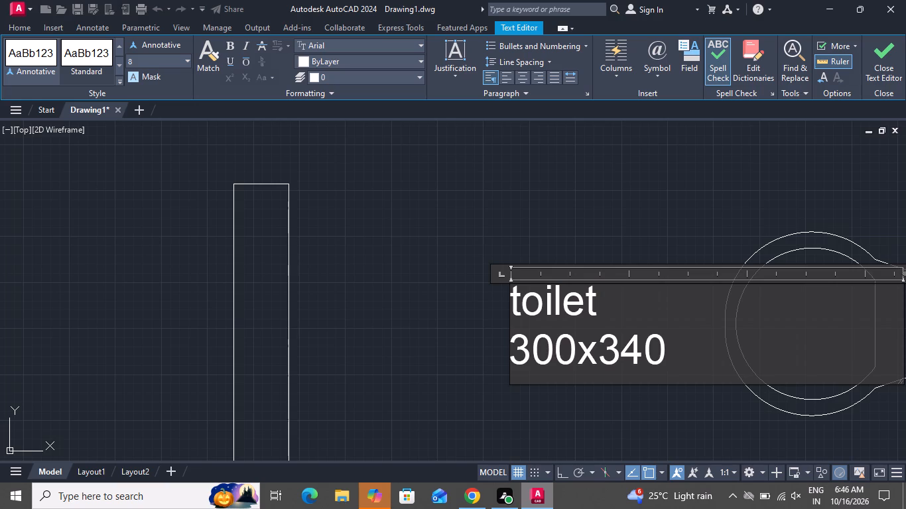
Set the size line of the toilet label to 200x160 and finish editing the text.
left_click(678, 345)
key("BackSpace")
key("BackSpace")
key("BackSpace")
key("BackSpace")
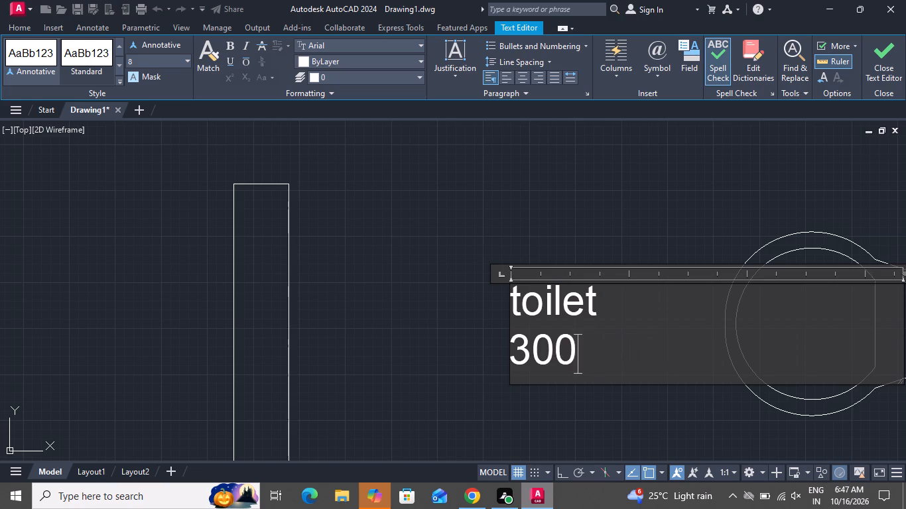
key("BackSpace")
key("BackSpace")
key("BackSpace")
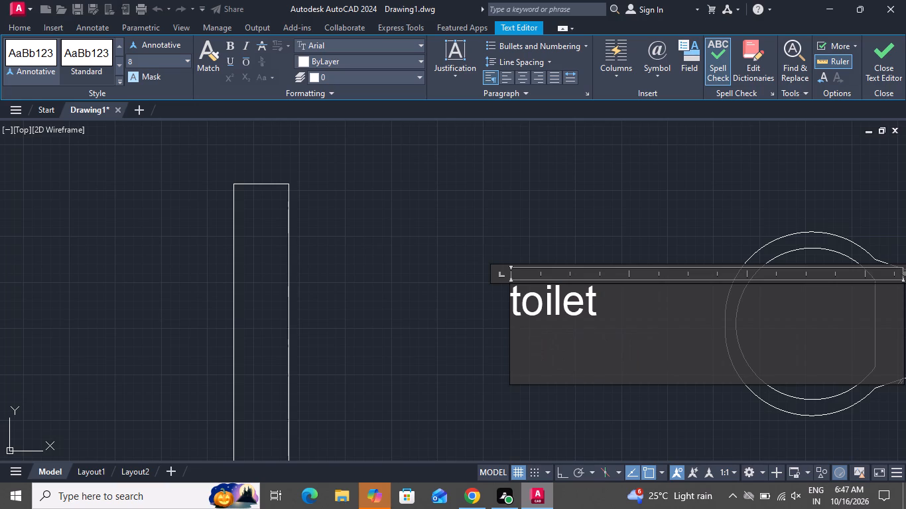
key("3")
type("00")
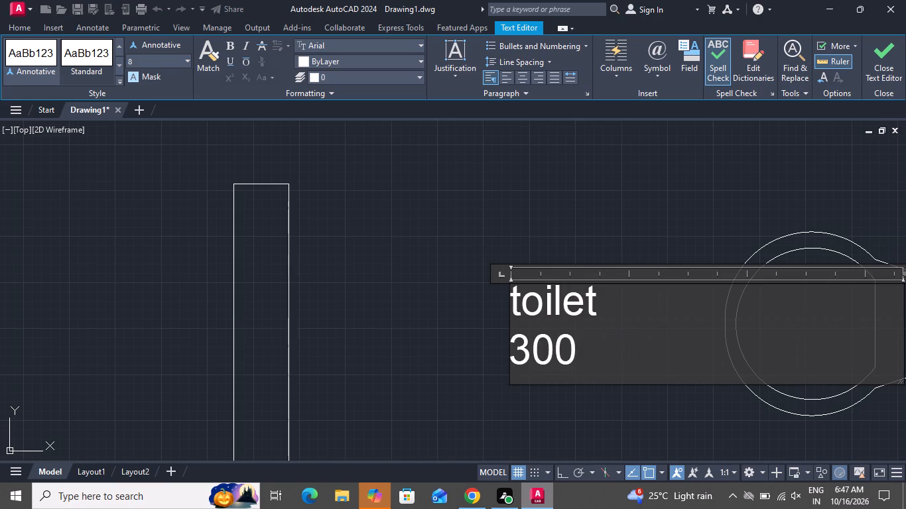
key("x")
key("BackSpace")
key("BackSpace")
key("BackSpace")
key("BackSpace")
type("200")
key("x")
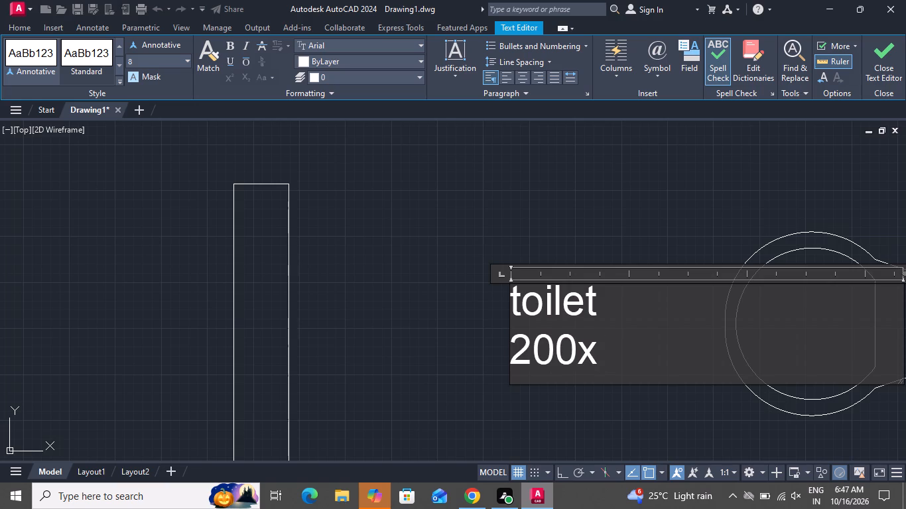
key("1")
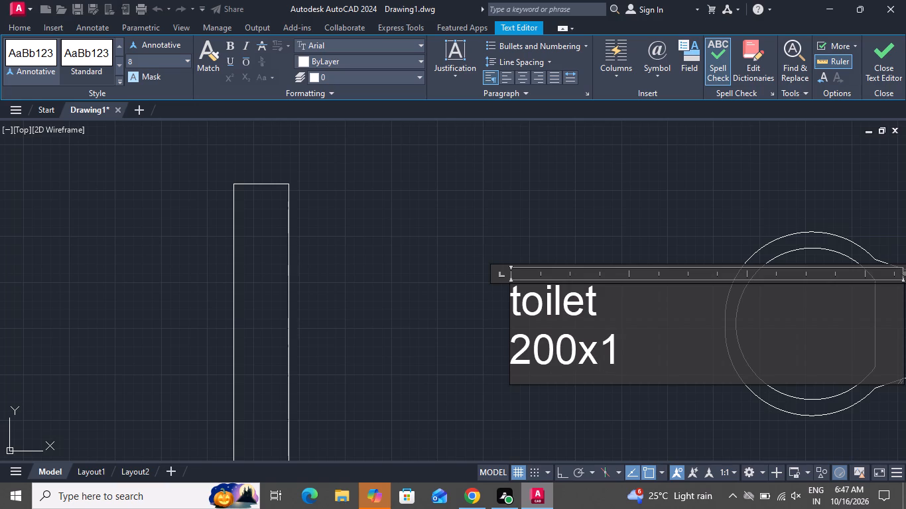
type("60")
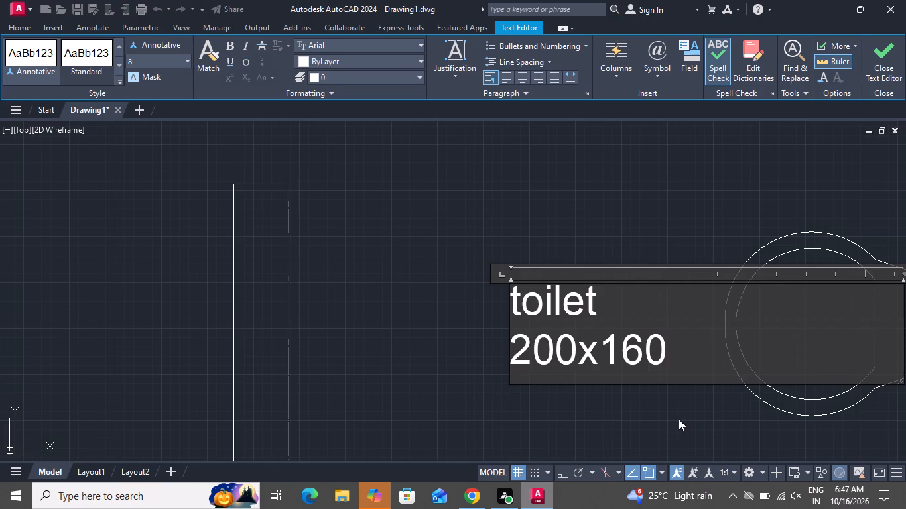
left_click(629, 422)
Replace the room name in the label in the central hall south of the stairs with "living room".
scroll(621, 391, "down", 3)
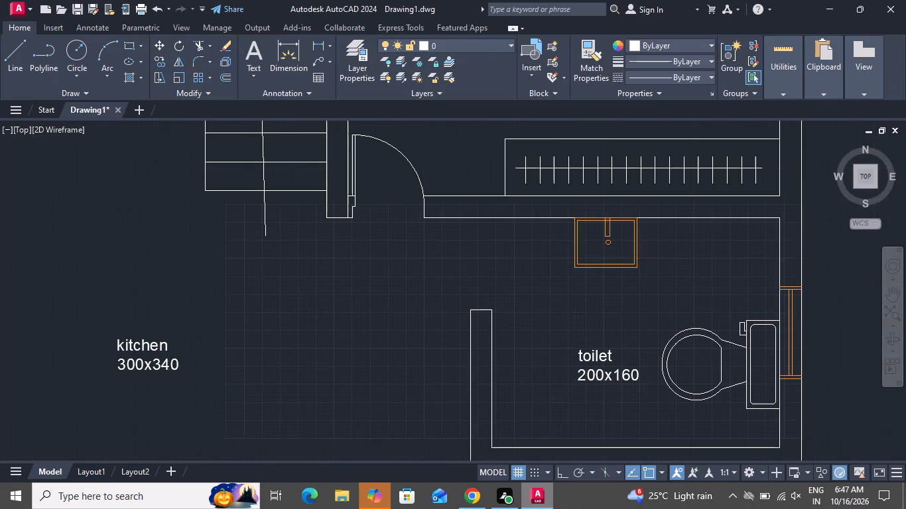
scroll(621, 391, "down", 3)
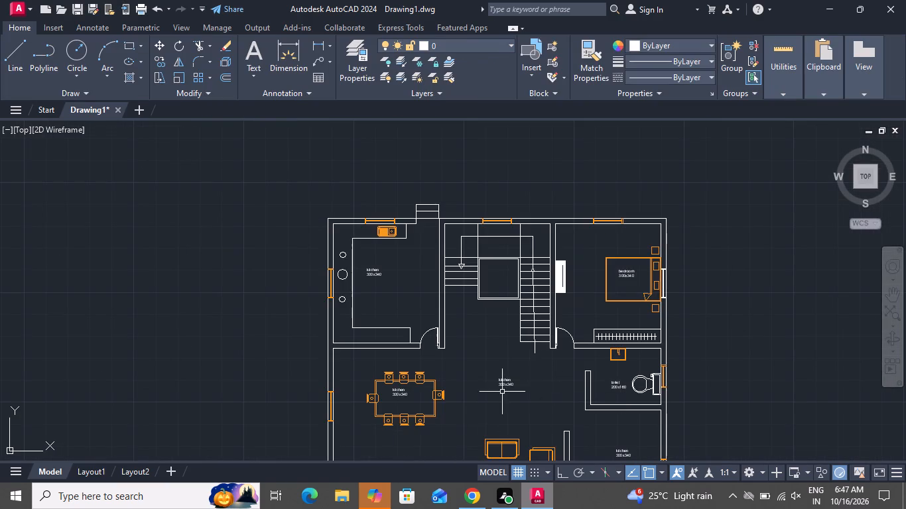
scroll(531, 388, "up", 3)
scroll(443, 333, "up", 3)
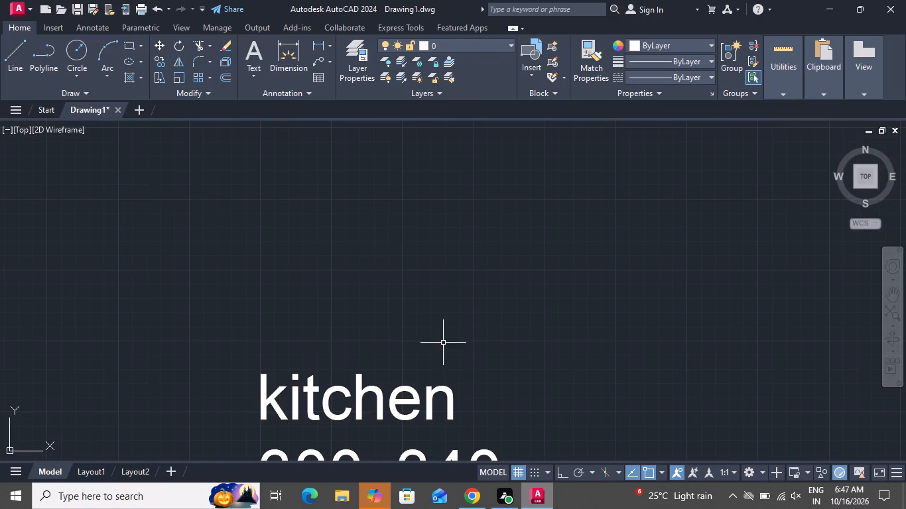
double_click(451, 408)
triple_click(451, 408)
double_click(418, 388)
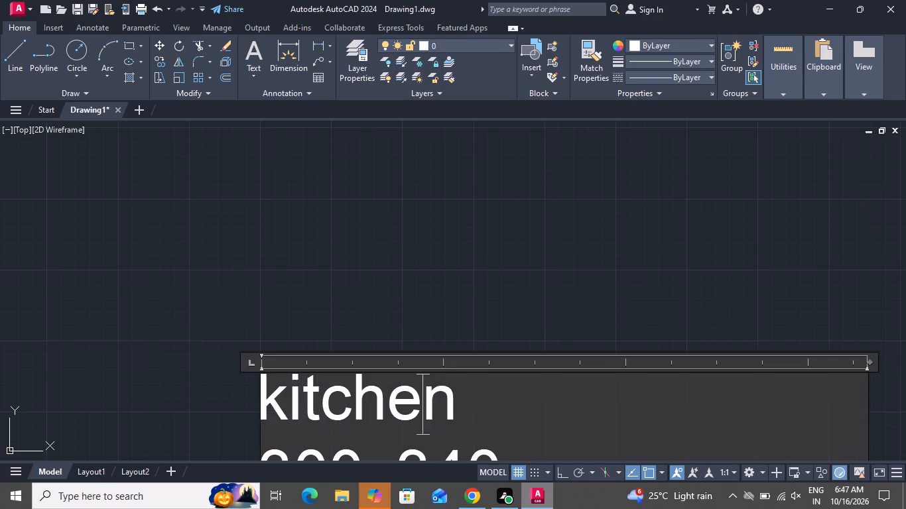
left_click(487, 403)
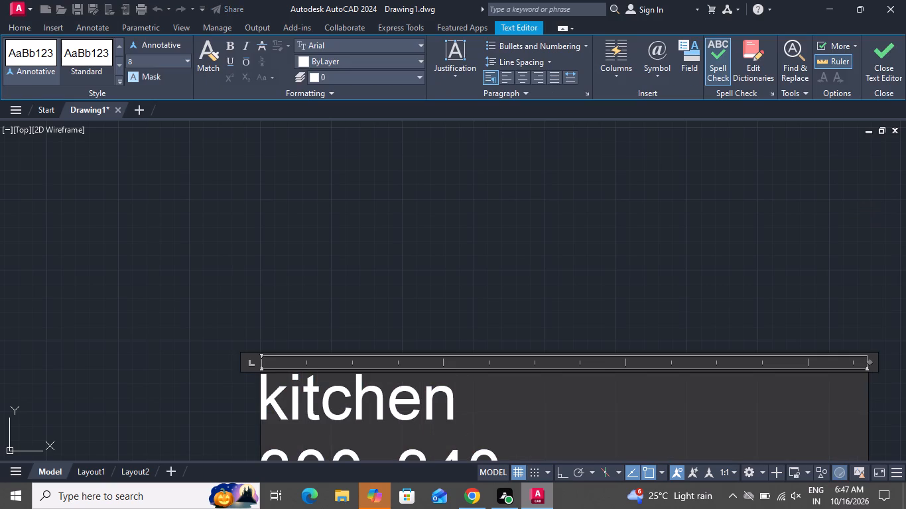
key("BackSpace")
key("BackSpace")
key("BackSpace")
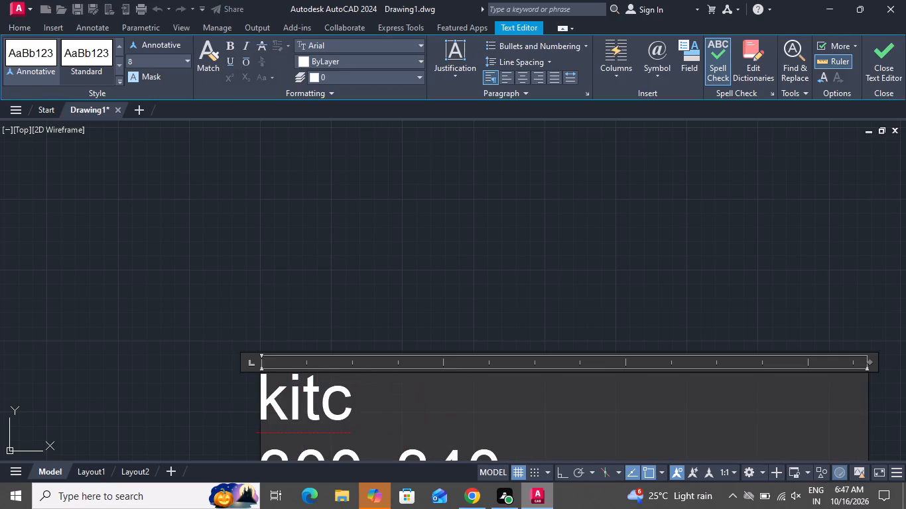
key("BackSpace")
key("BackSpace")
key("BackSpace")
key("BackSpace")
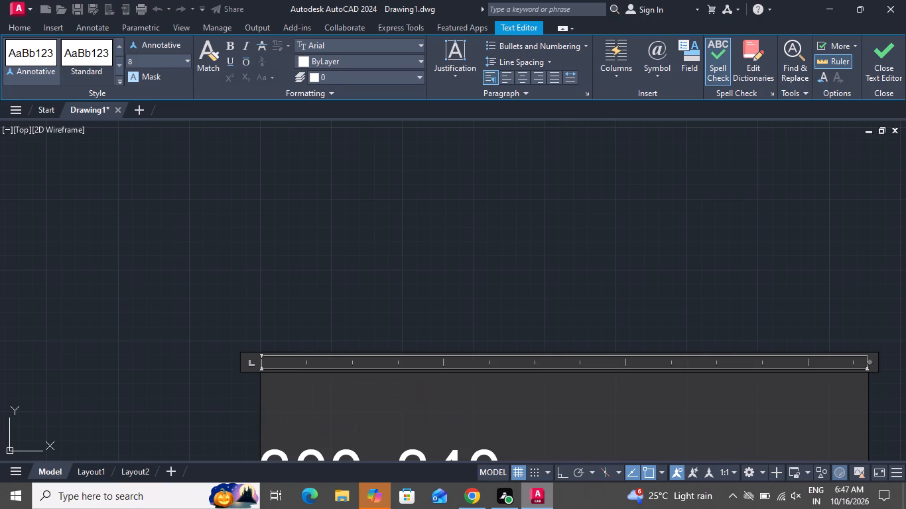
type("livin")
type("g room")
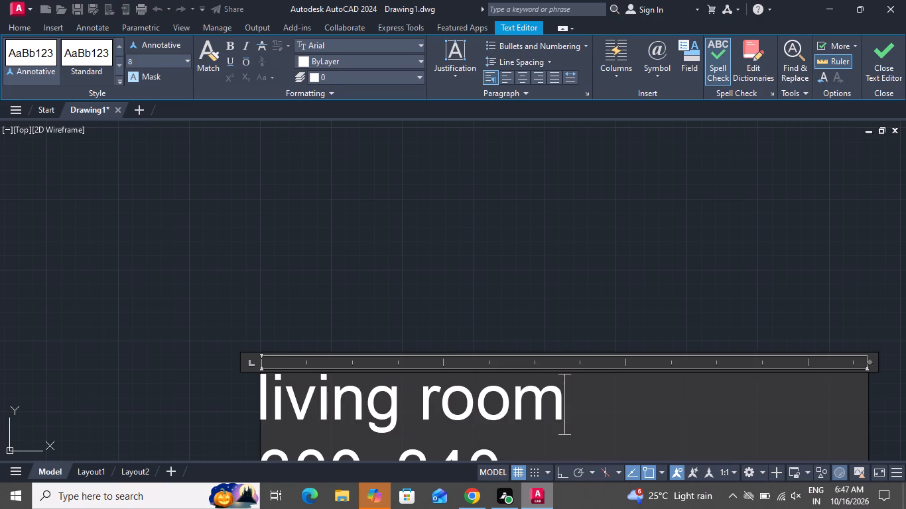
Set the size line of the living room label to 300x520 and finish editing the text.
scroll(514, 335, "down", 2)
left_click(529, 398)
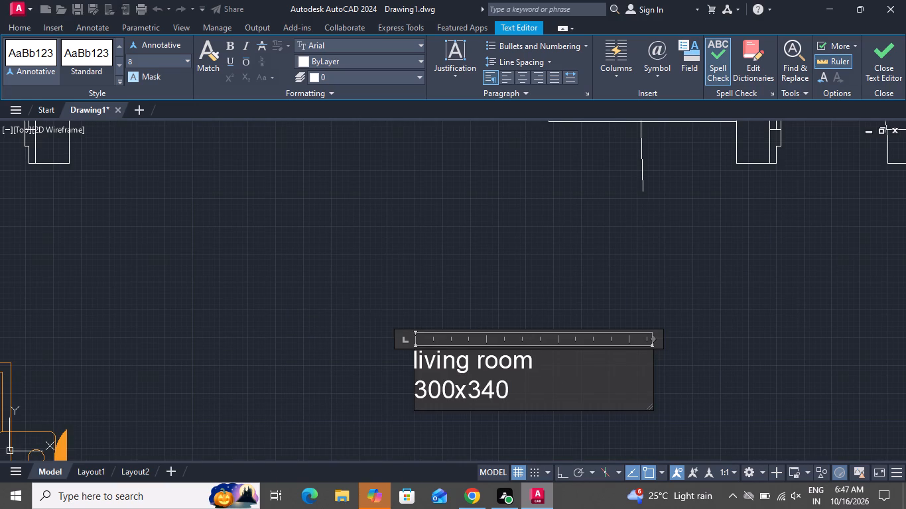
key("BackSpace")
key("BackSpace")
key("BackSpace")
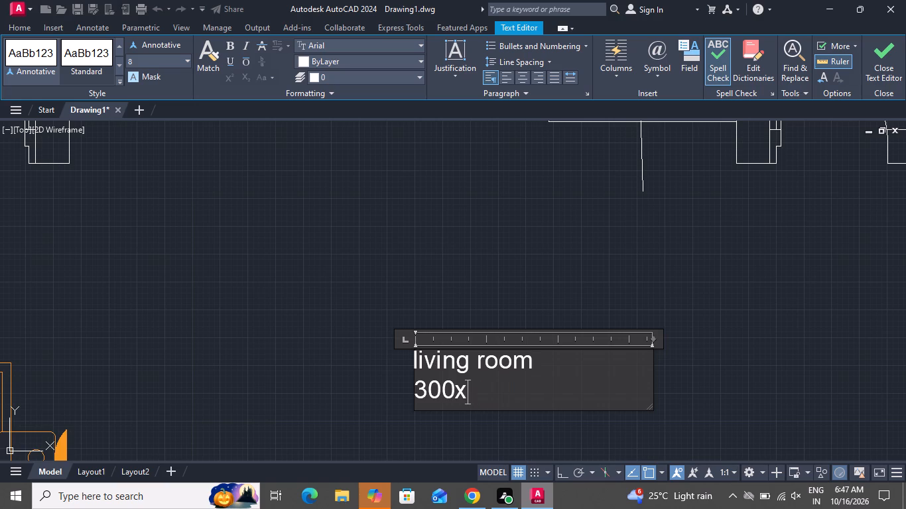
type("52")
key("0")
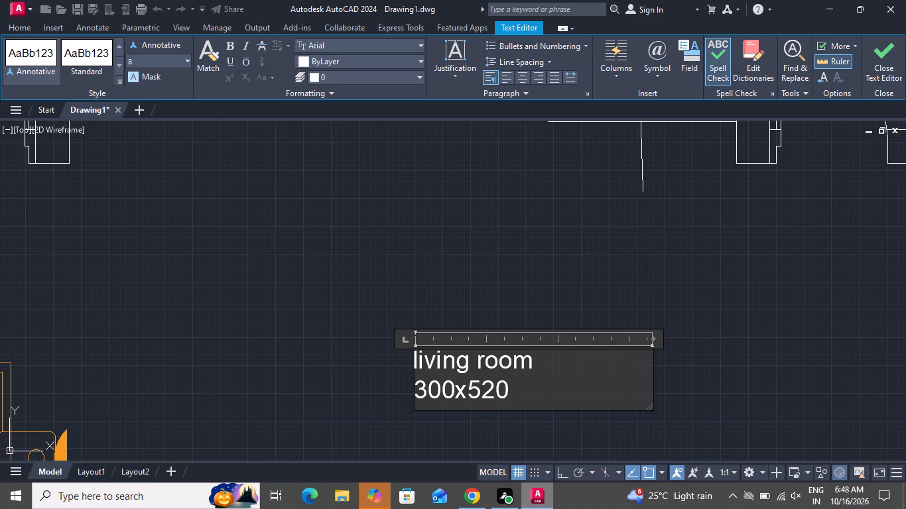
left_click(510, 266)
scroll(510, 270, "down", 6)
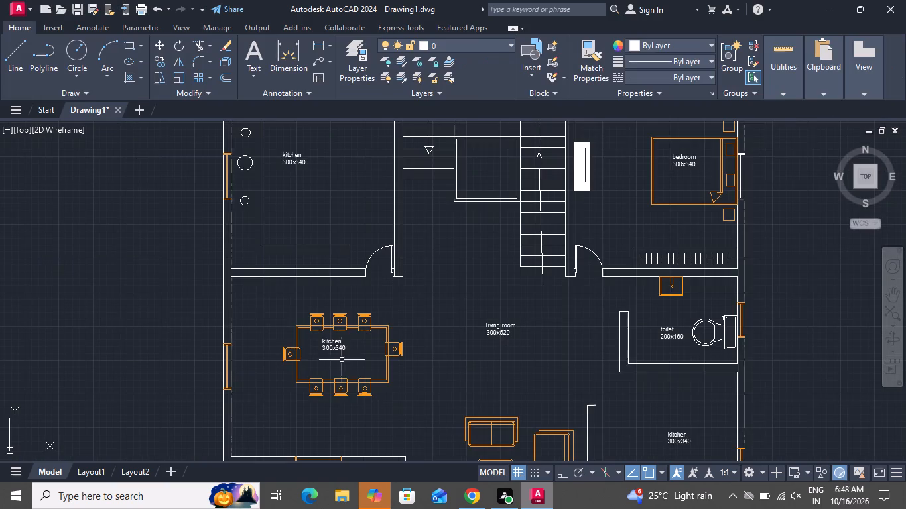
Replace the room name in the label on the dining table with "dining".
scroll(303, 349, "up", 3)
scroll(438, 329, "up", 3)
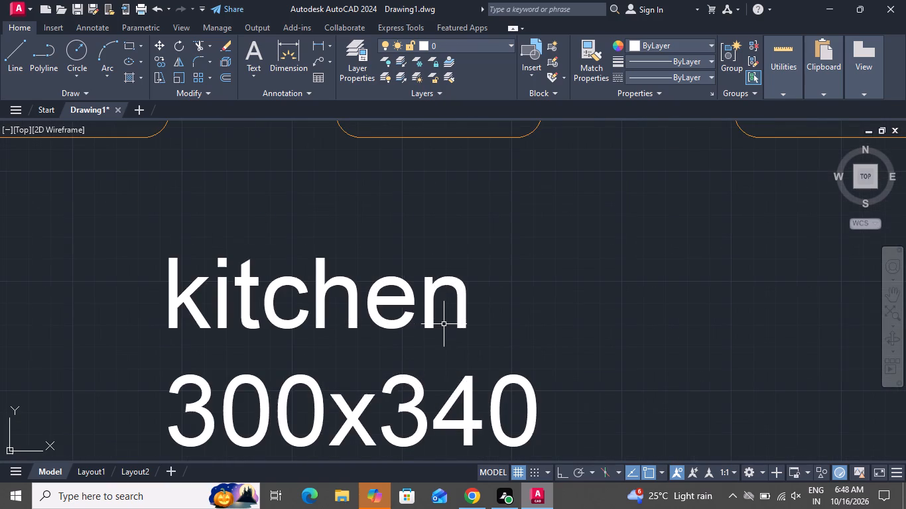
double_click(458, 310)
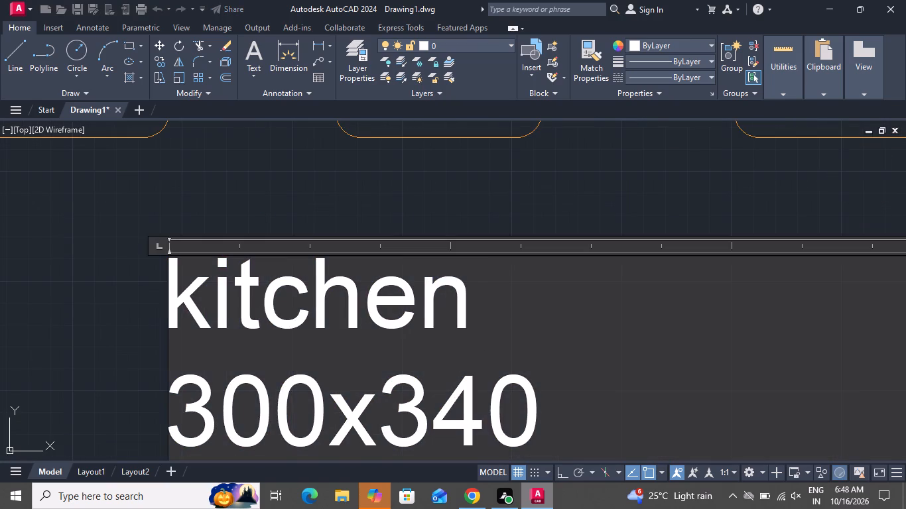
key("BackSpace")
key("BackSpace")
key("BackSpace")
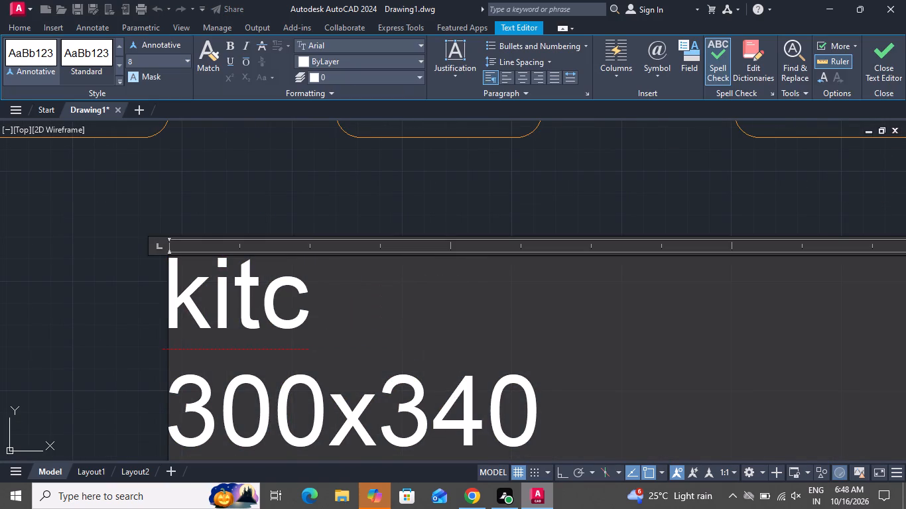
key("BackSpace")
key("BackSpace")
key("BackSpace")
key("BackSpace")
type("dining")
Set the size line of the dining label to 320x330 and finish editing the text.
left_click(602, 403)
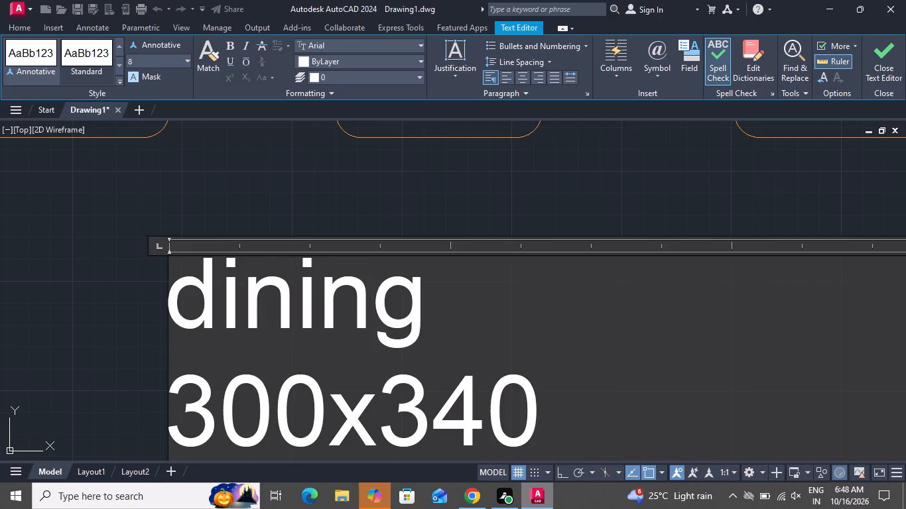
key("BackSpace")
key("BackSpace")
key("BackSpace")
key("BackSpace")
key("BackSpace")
key("BackSpace")
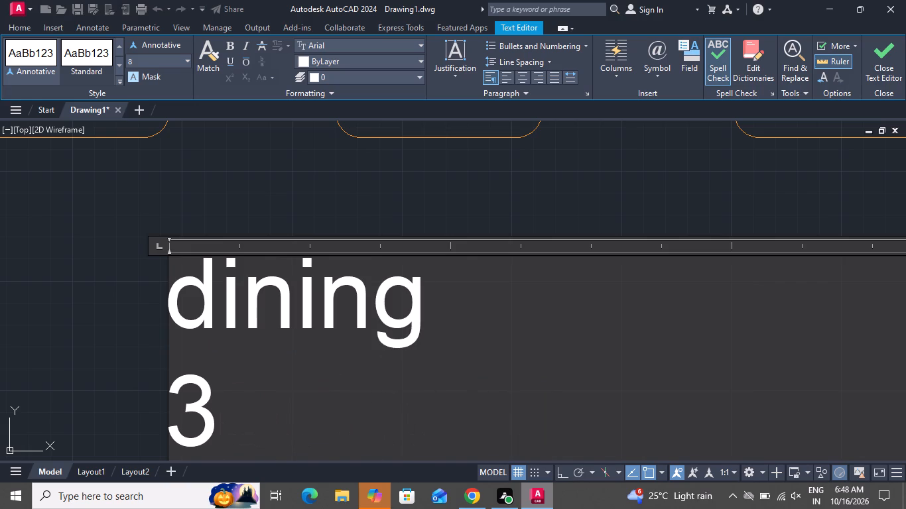
type("20")
key("x")
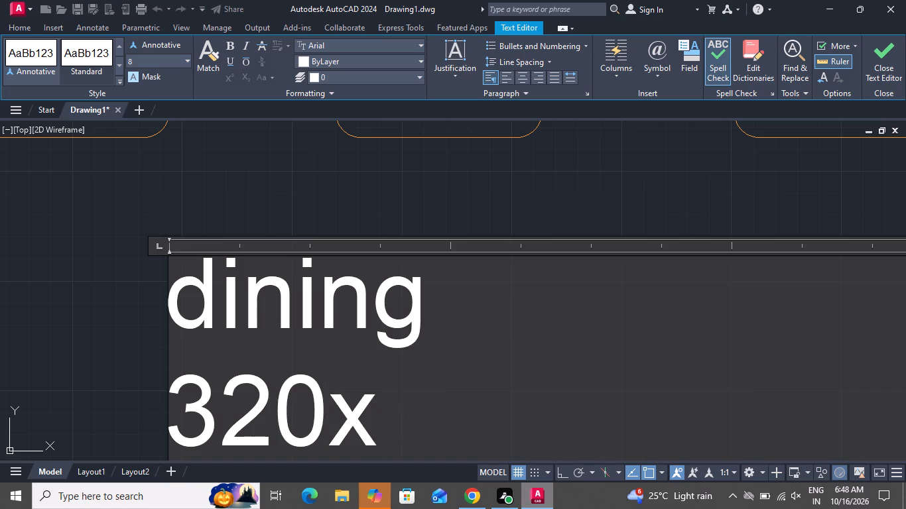
type("33")
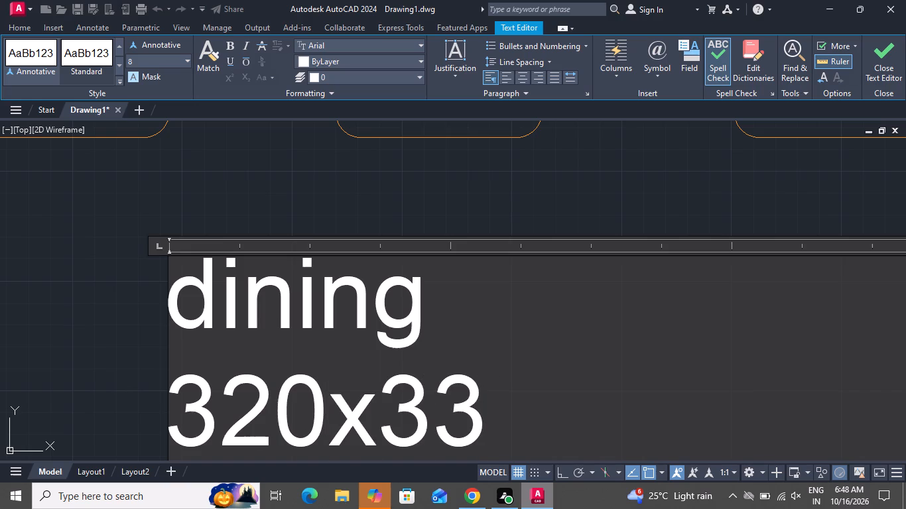
key("0")
left_click(594, 229)
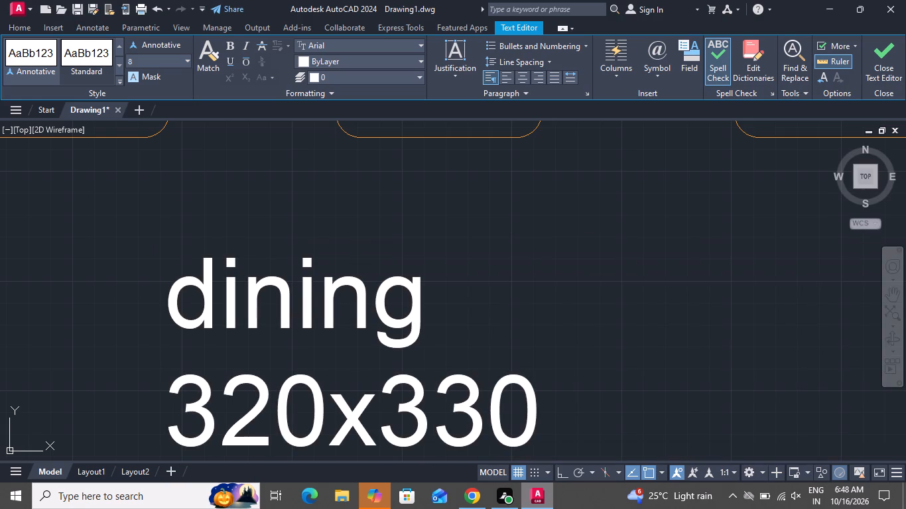
Replace the room name in the label of the room south of the toilet with "bedroom", and finish editing the text.
scroll(593, 217, "down", 6)
scroll(589, 286, "down", 2)
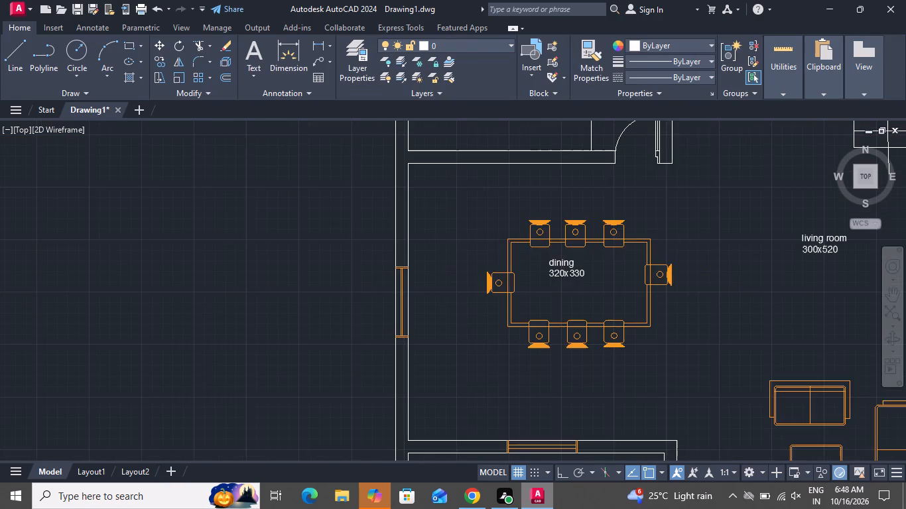
scroll(586, 288, "down", 2)
scroll(713, 331, "up", 2)
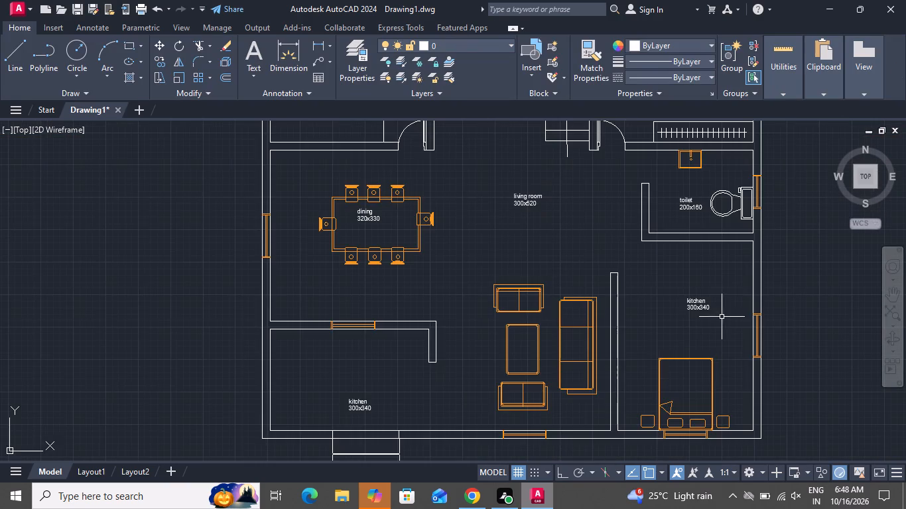
scroll(722, 316, "up", 3)
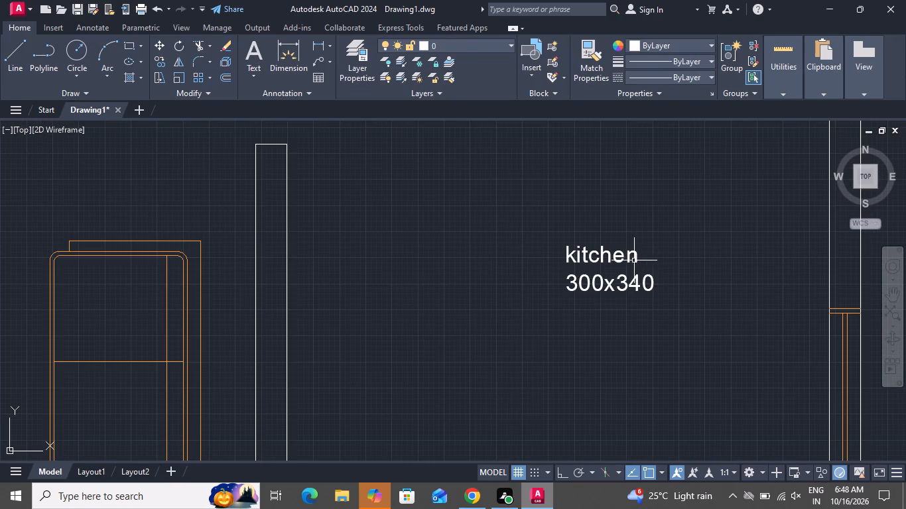
double_click(635, 259)
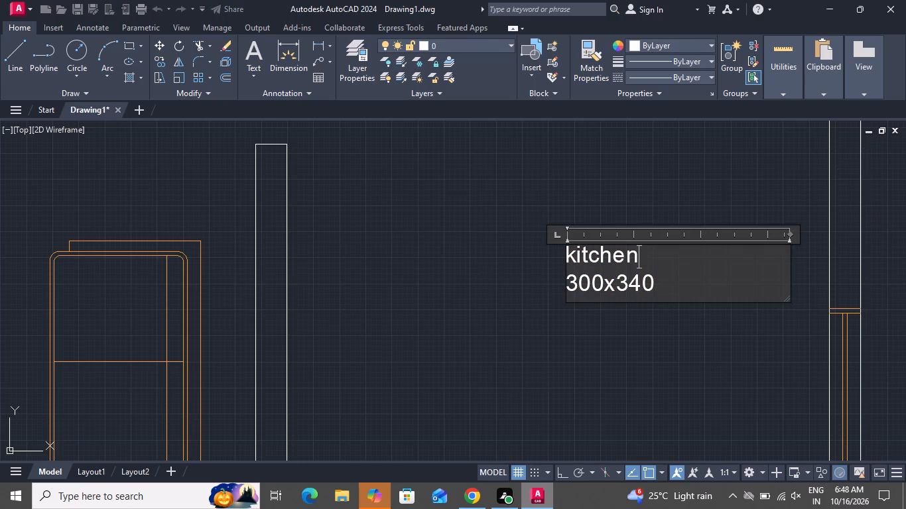
key("BackSpace")
key("BackSpace")
key("BackSpace")
key("BackSpace")
key("BackSpace")
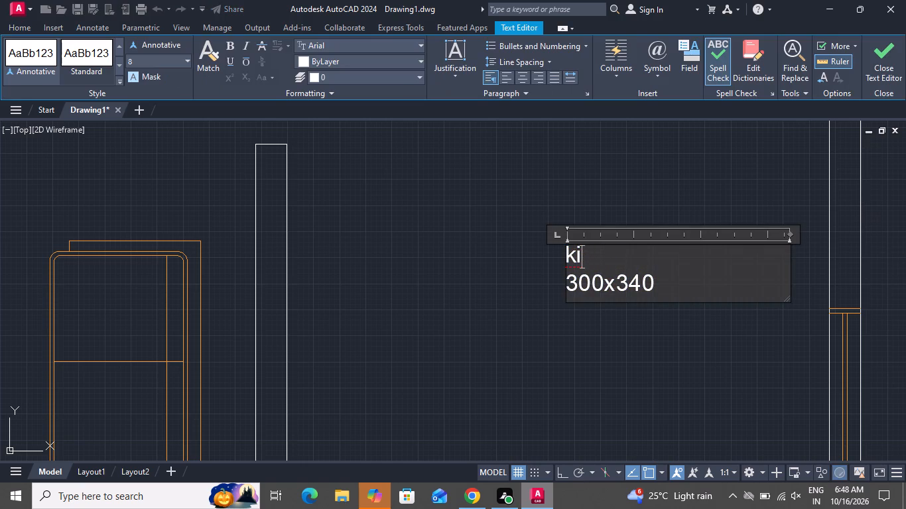
key("BackSpace")
key("BackSpace")
type("bedr")
type("oo")
key("m")
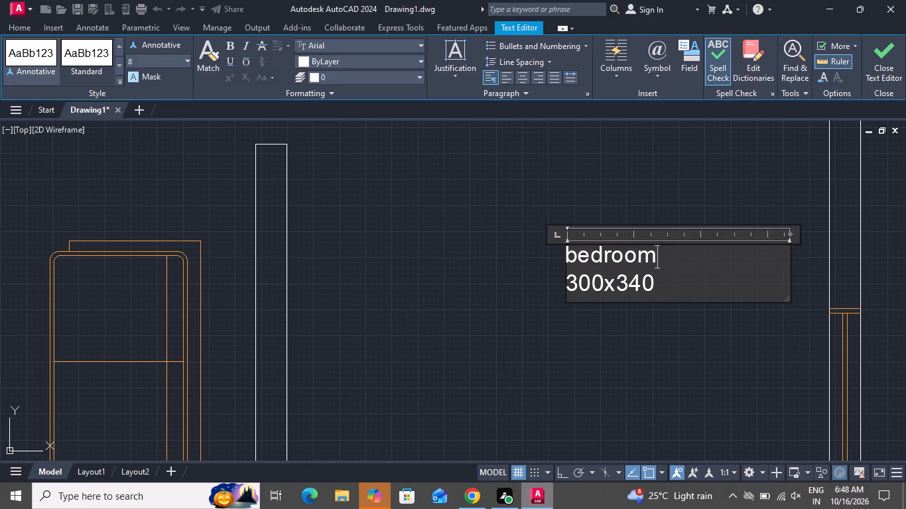
left_click(694, 280)
left_click(417, 148)
Replace the room name in the label of the room by the southern entrance steps with "sitout".
scroll(488, 315, "down", 6)
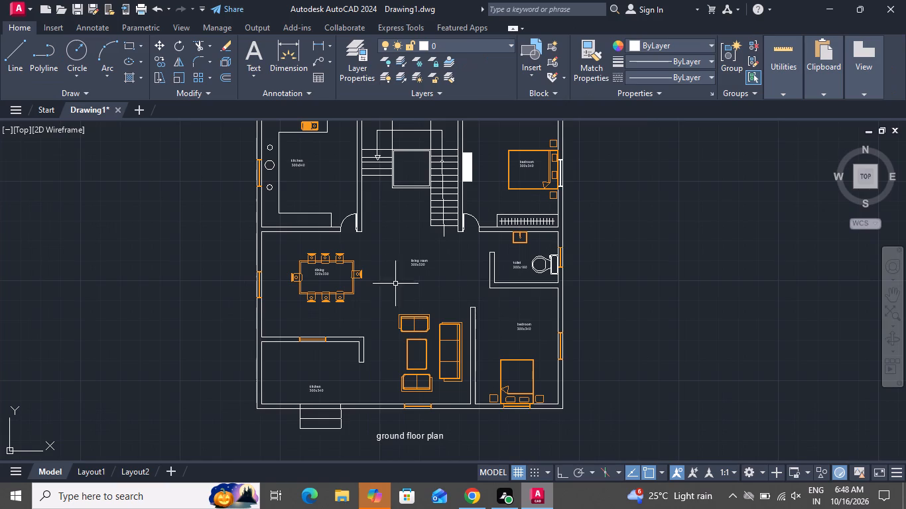
scroll(281, 399, "down", 1)
scroll(312, 401, "up", 4)
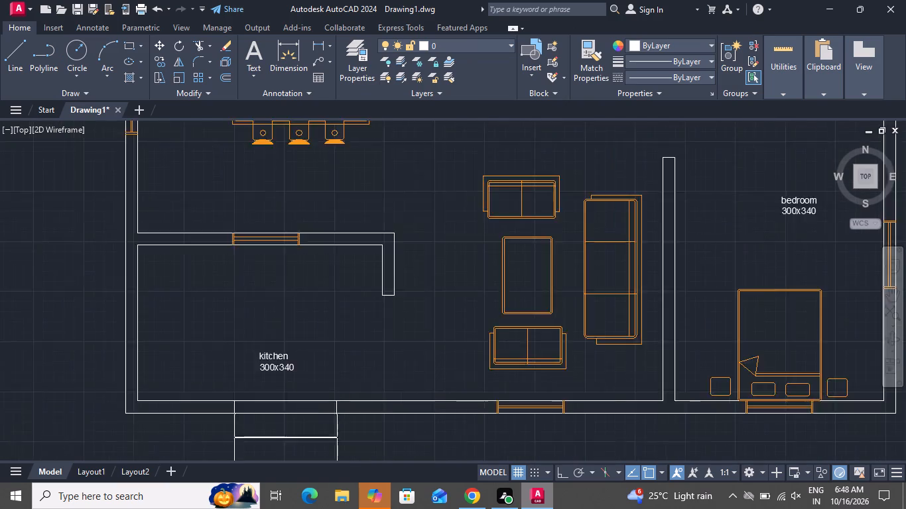
scroll(260, 336, "up", 1)
double_click(273, 320)
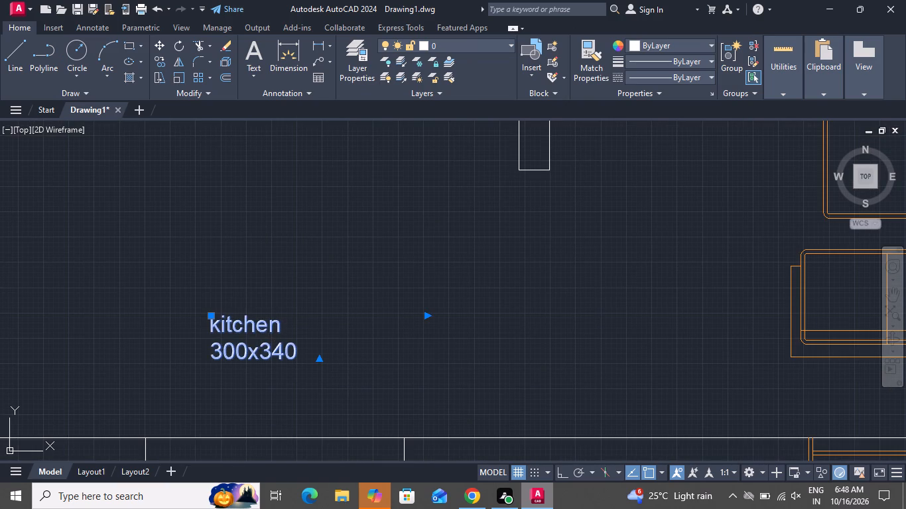
left_click(339, 333)
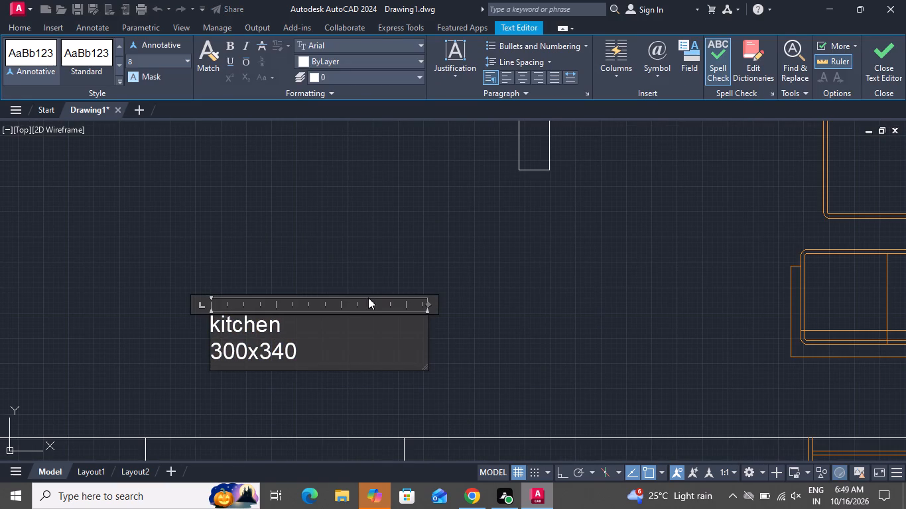
key("BackSpace")
key("BackSpace")
key("BackSpace")
key("BackSpace")
key("BackSpace")
key("BackSpace")
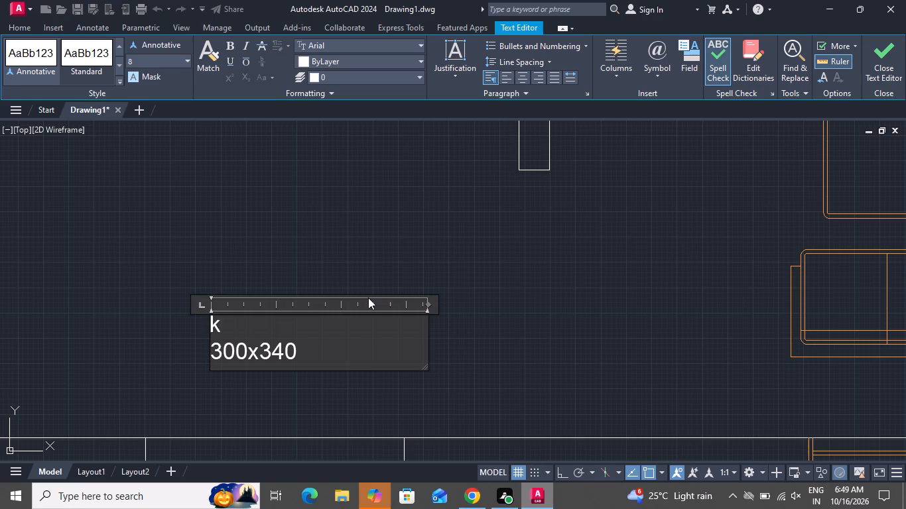
key("BackSpace")
key("s")
type("itout")
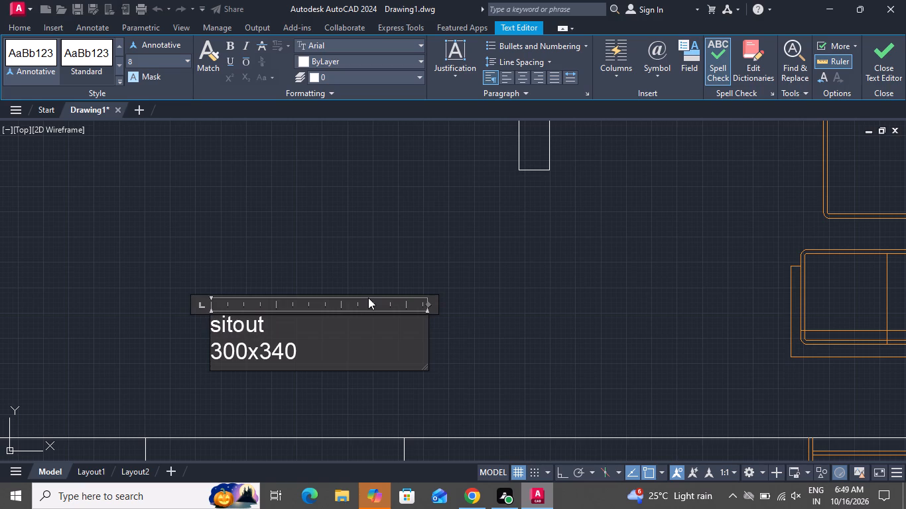
Set the size line of the sitout label to 325x195 and finish editing the text.
left_click(363, 357)
key("BackSpace")
key("BackSpace")
key("BackSpace")
key("BackSpace")
key("BackSpace")
key("BackSpace")
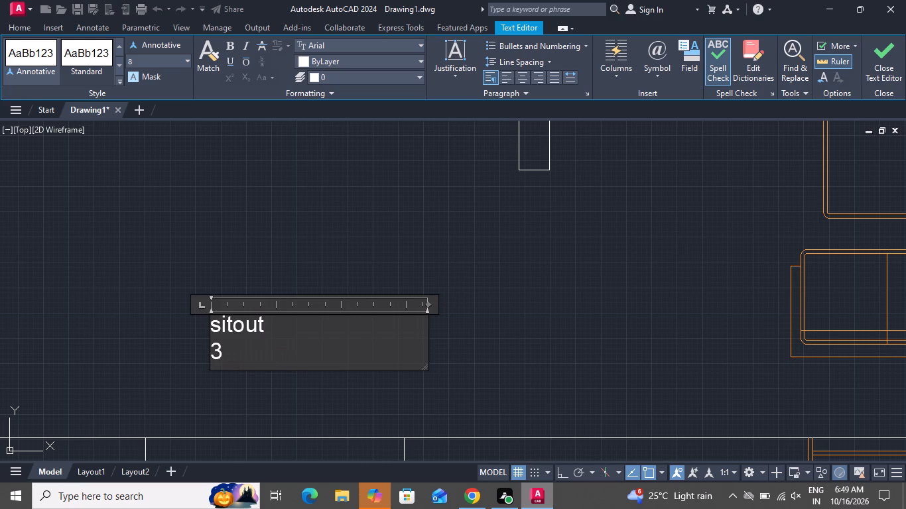
type("25")
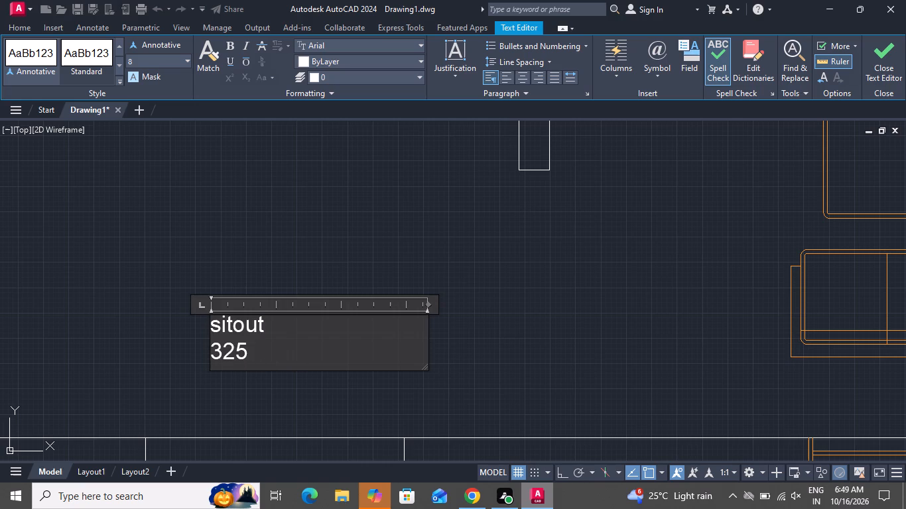
key("x")
key("1")
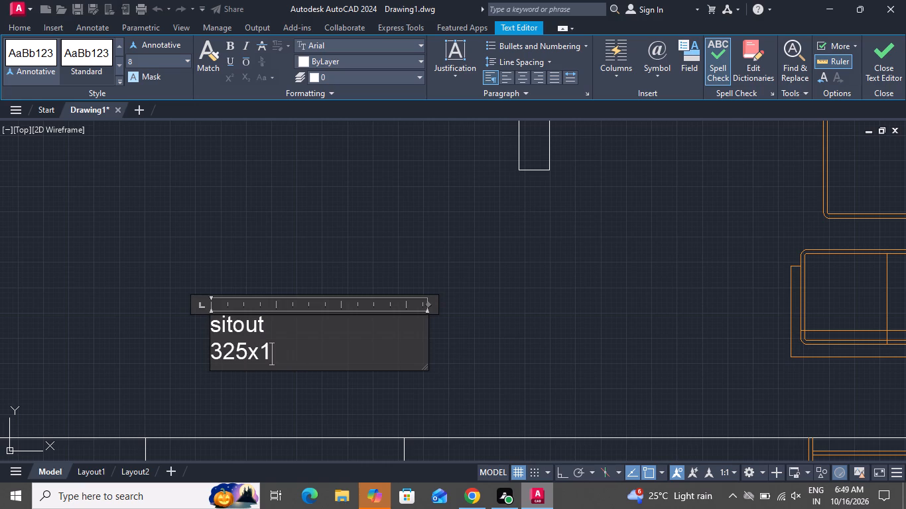
key("9")
key("5")
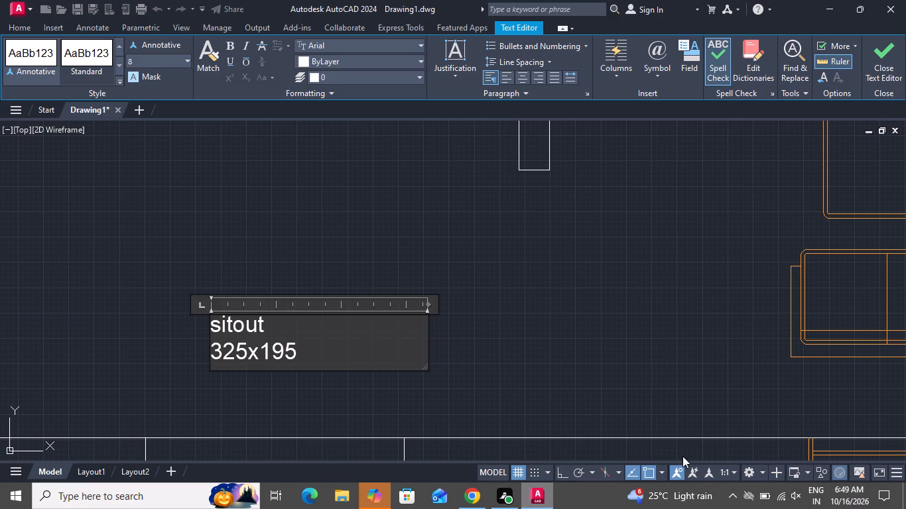
left_click(635, 372)
Look over the ground floor plan to check the room labels, from the sitout up to the kitchen and north bedroom.
scroll(584, 318, "down", 4)
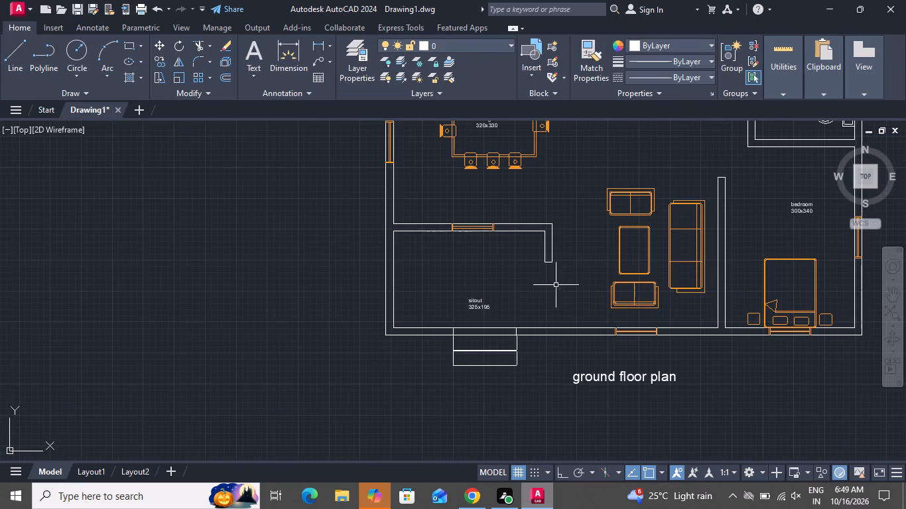
scroll(807, 209, "up", 2)
scroll(807, 209, "down", 2)
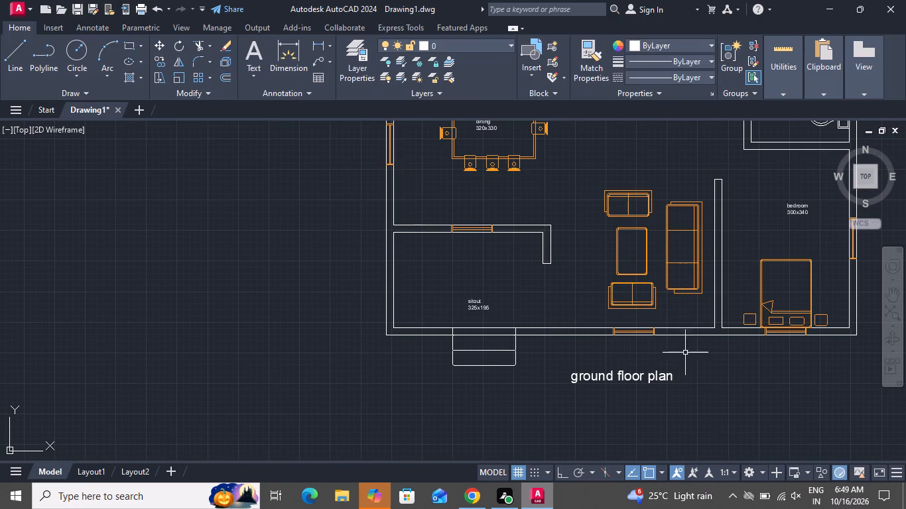
scroll(658, 388, "down", 1)
scroll(652, 347, "up", 1)
scroll(652, 347, "down", 1)
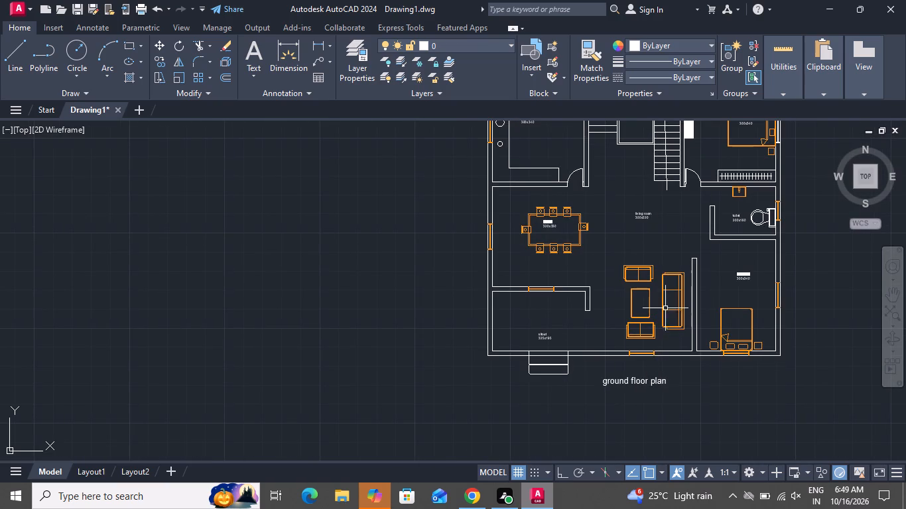
scroll(667, 322, "down", 2)
scroll(678, 228, "up", 4)
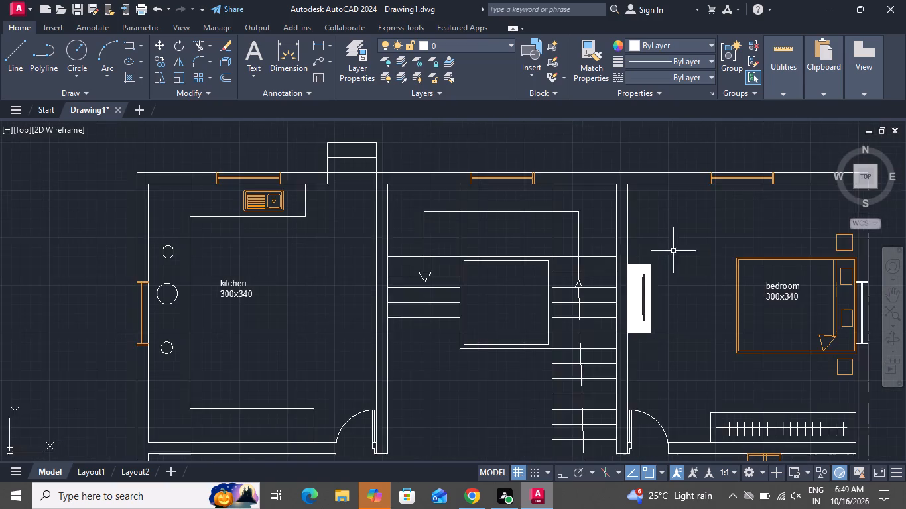
scroll(598, 250, "down", 2)
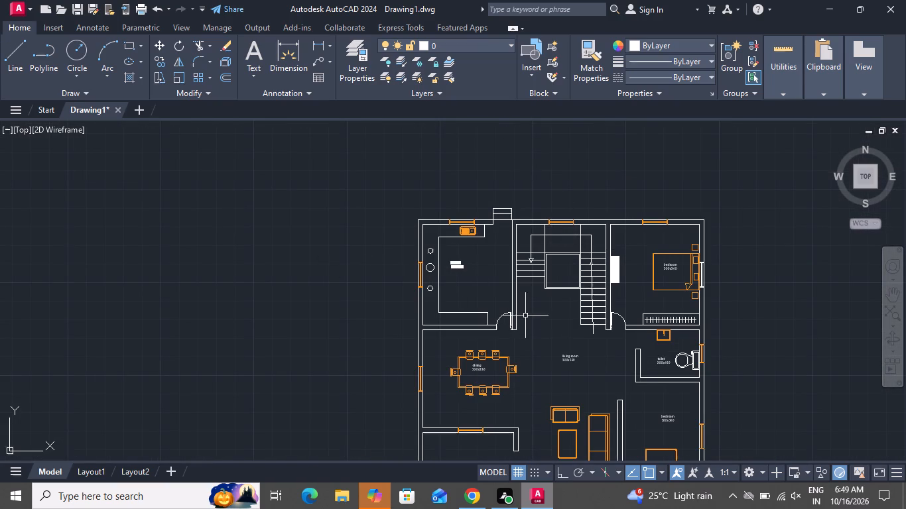
Start a new multiline text box just above the kitchen window in the north wall.
left_click(250, 57)
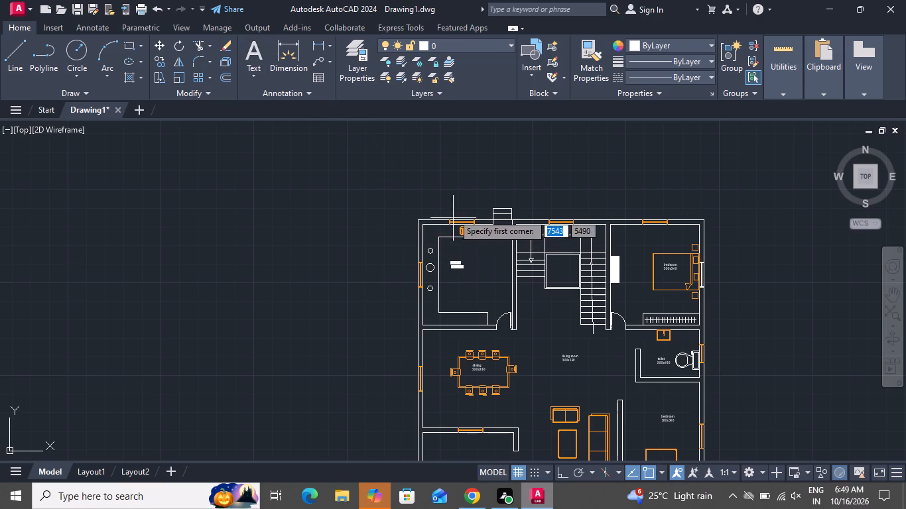
scroll(454, 209, "up", 1)
scroll(454, 209, "down", 1)
scroll(454, 209, "up", 4)
left_click(448, 249)
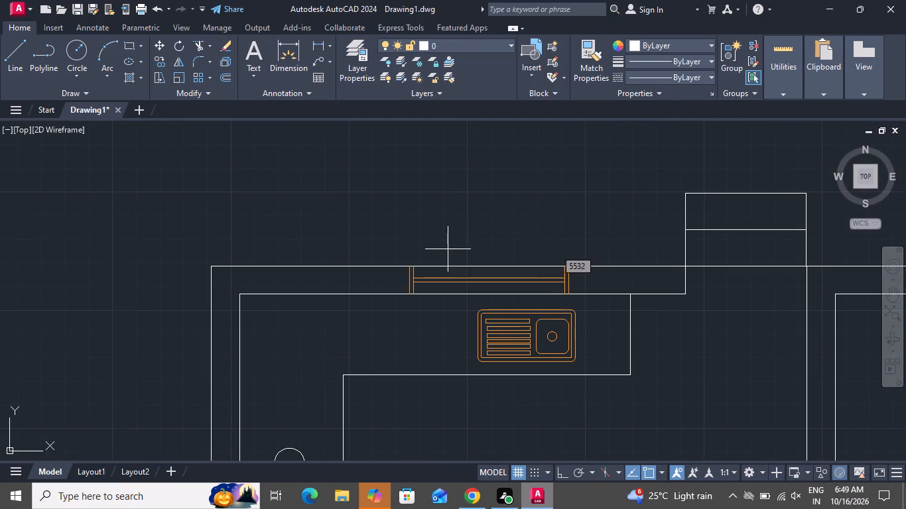
left_click(568, 250)
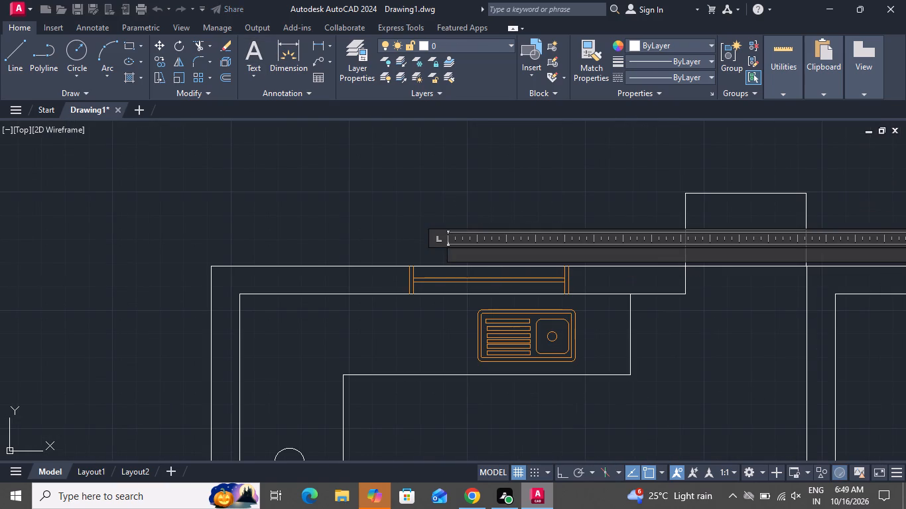
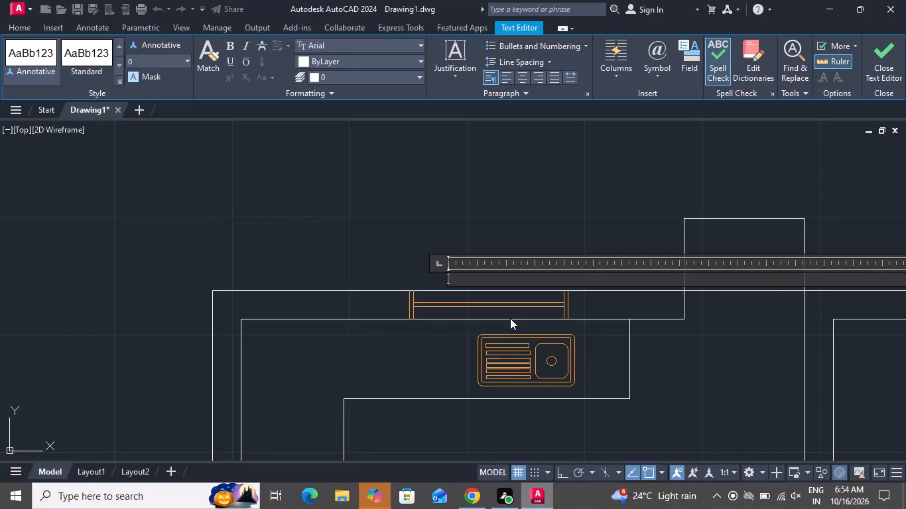
Enter W2 as the text label at the kitchen window above the sink.
key("w")
key("2")
left_click(548, 192)
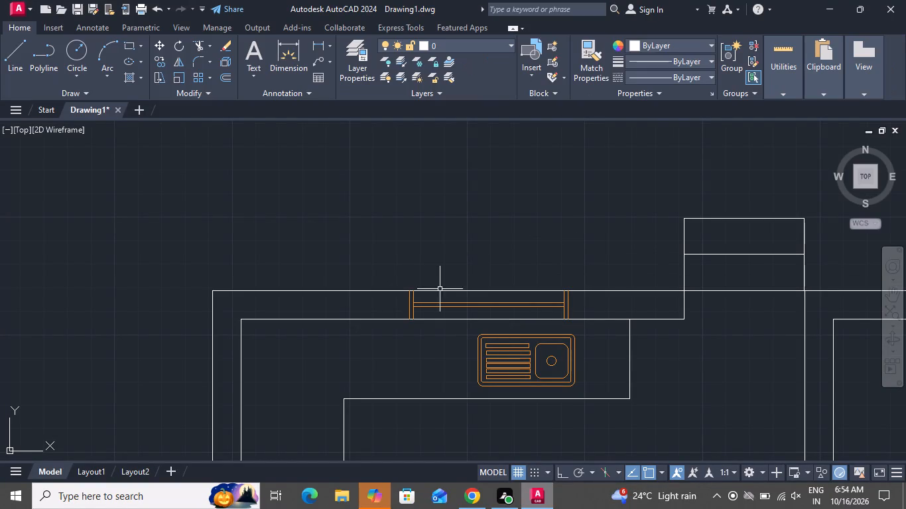
Set the text height of the W2 label at the kitchen window to 10.
left_click(466, 272)
left_click(428, 285)
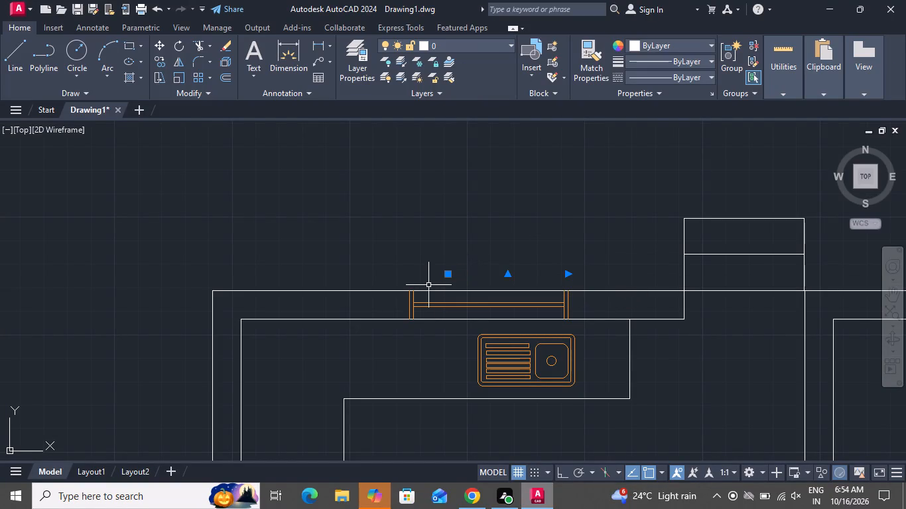
right_click(434, 286)
left_click(456, 463)
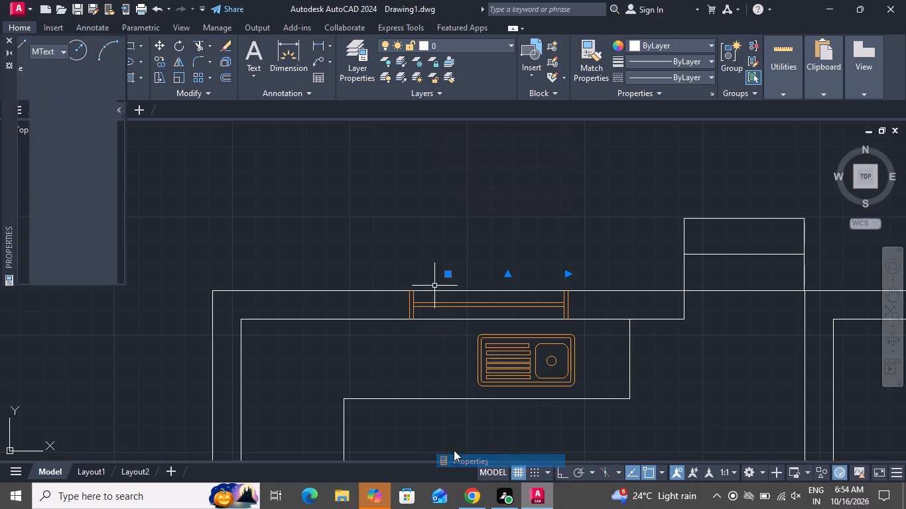
scroll(68, 221, "down", 1)
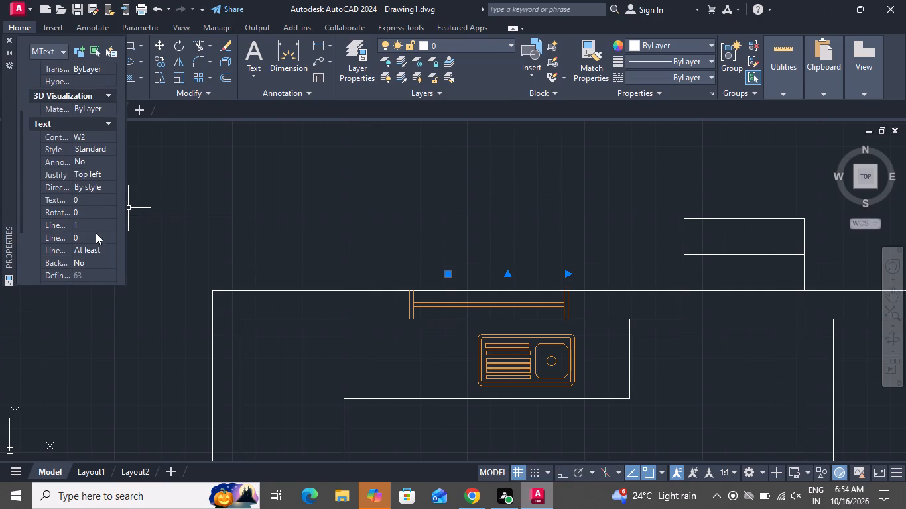
left_click(97, 199)
key("BackSpace")
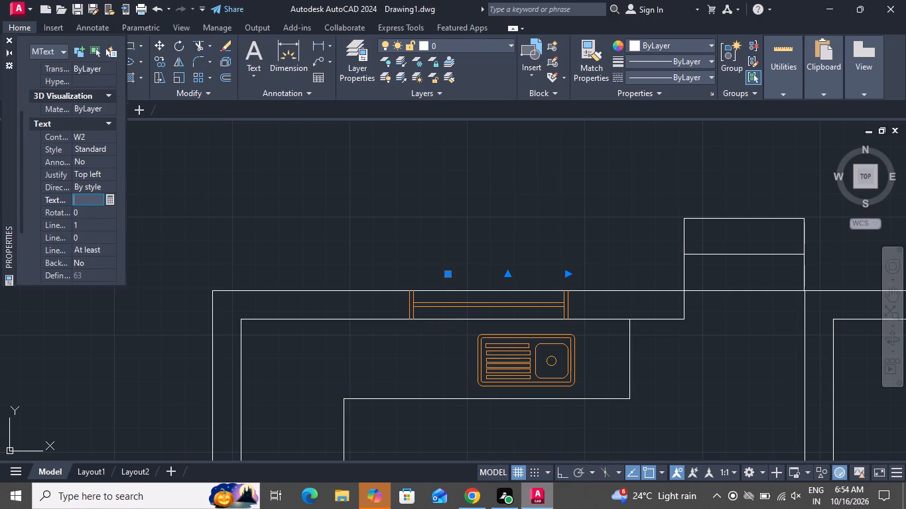
type("10")
left_click(8, 44)
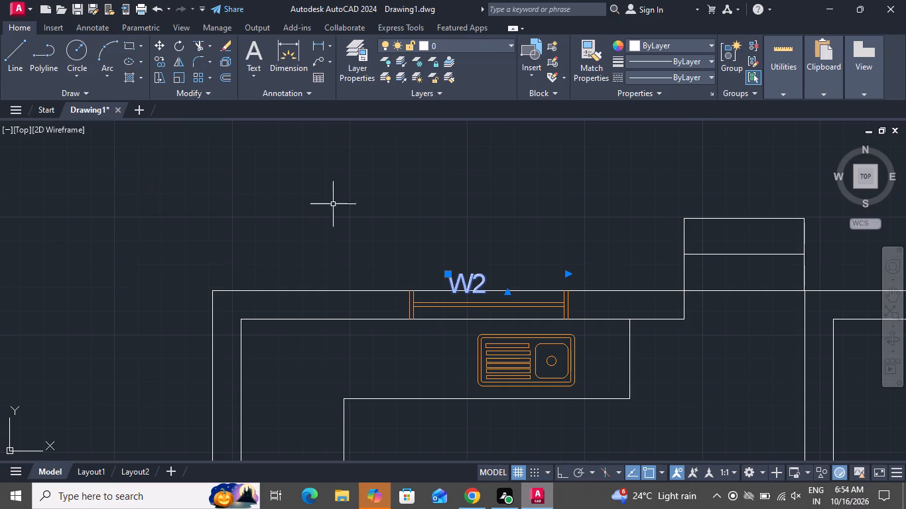
Move the W2 label slightly up so it sits clear of the outer wall line above the kitchen window.
left_click(151, 44)
left_click(161, 46)
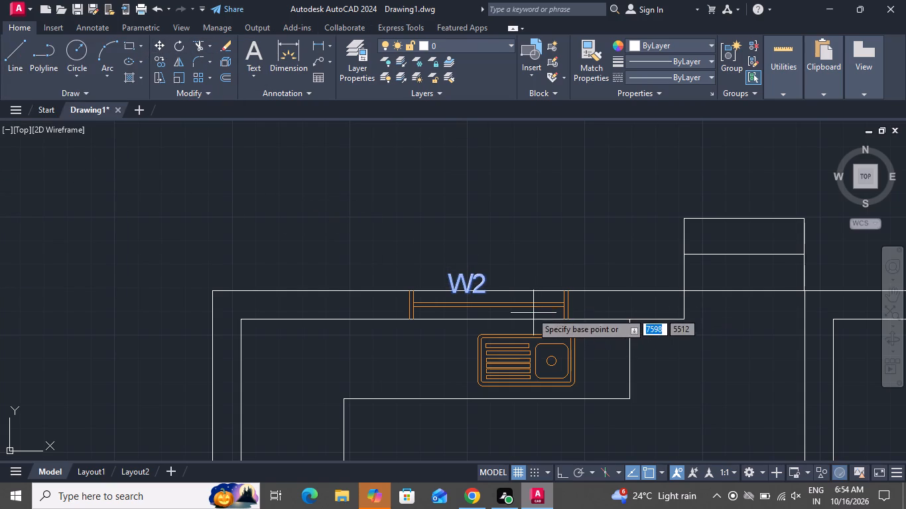
left_click(481, 291)
left_click(476, 281)
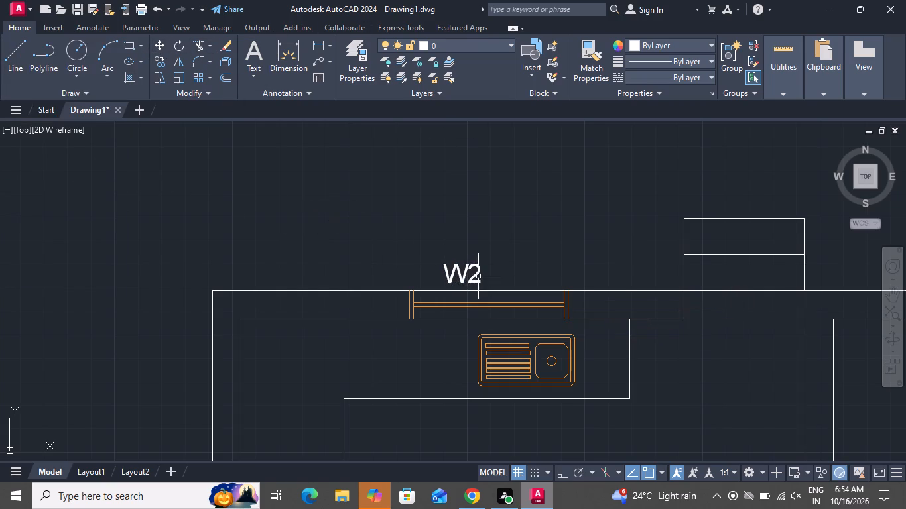
Copy the W2 label to just above the window in the staircase's upper wall.
left_click(478, 276)
left_click(157, 56)
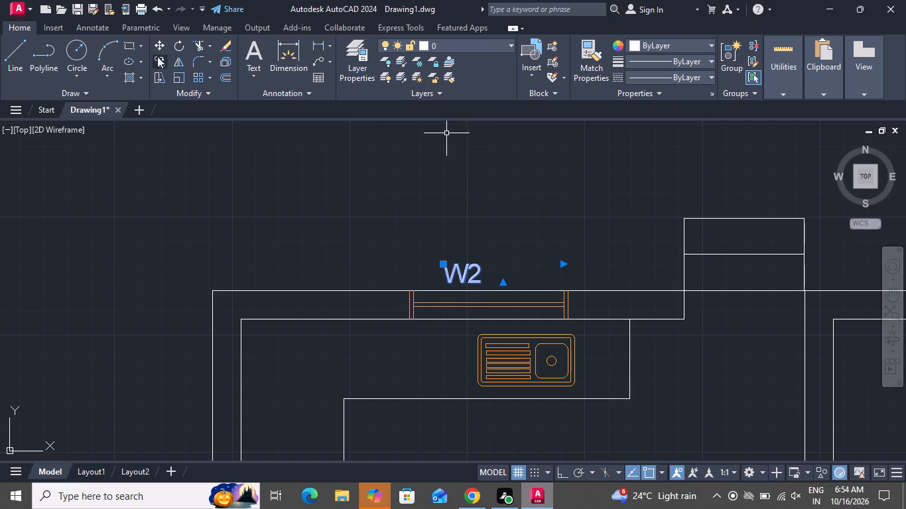
left_click(470, 272)
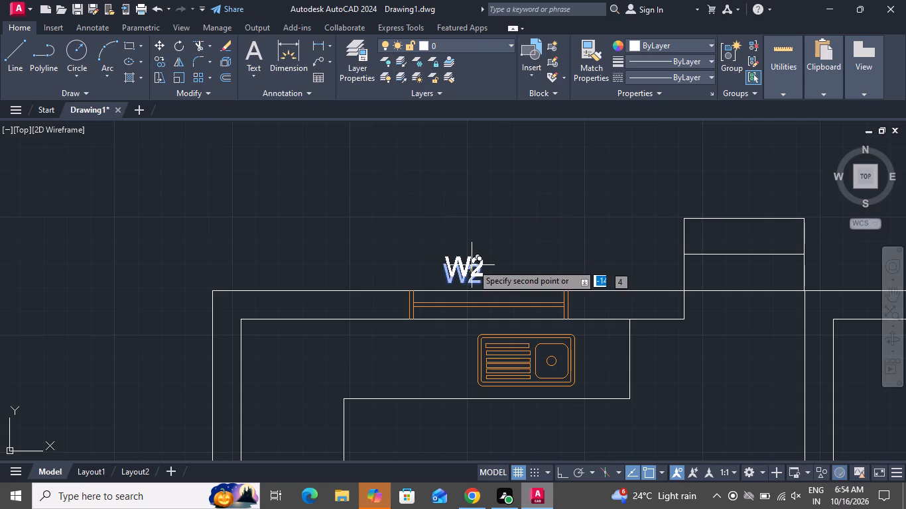
scroll(481, 233, "down", 3)
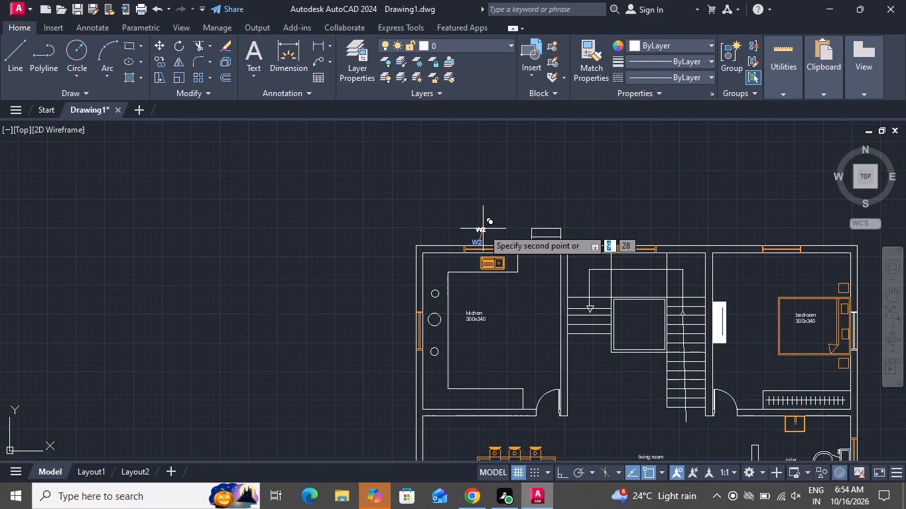
scroll(483, 229, "down", 2)
scroll(483, 229, "up", 1)
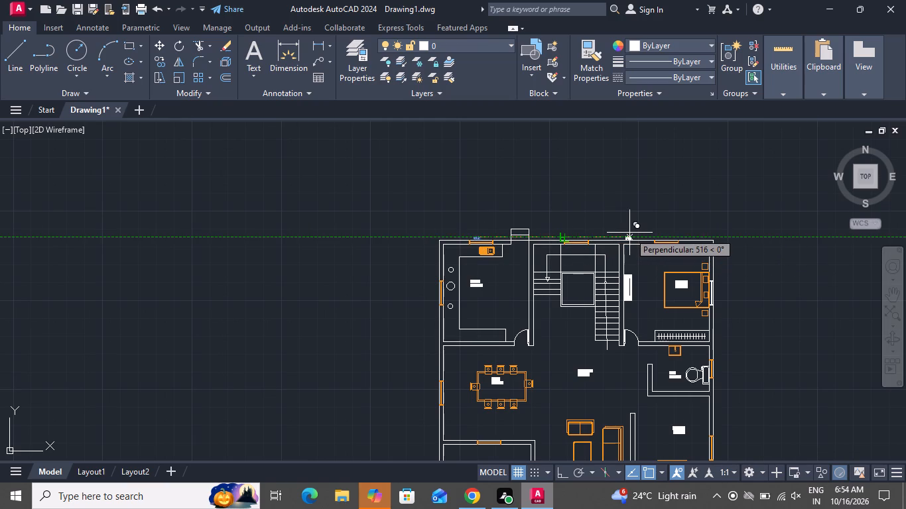
scroll(581, 240, "up", 3)
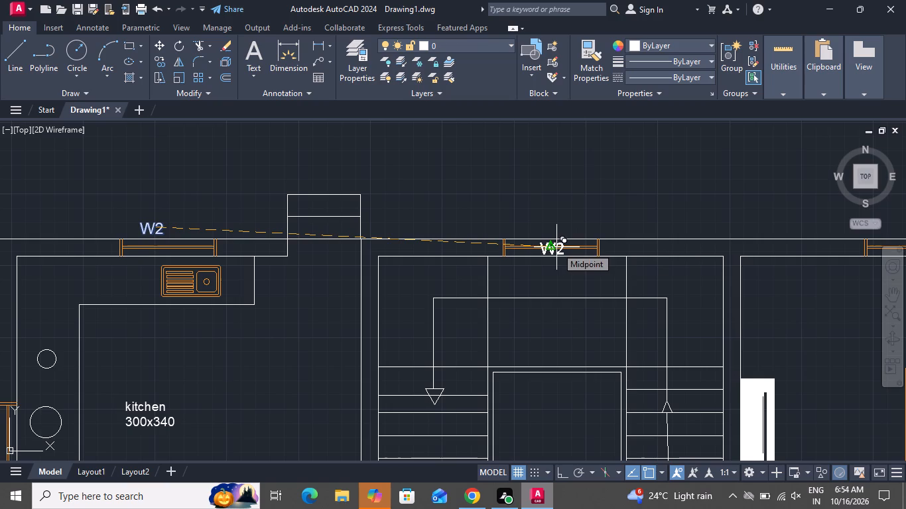
scroll(556, 247, "up", 4)
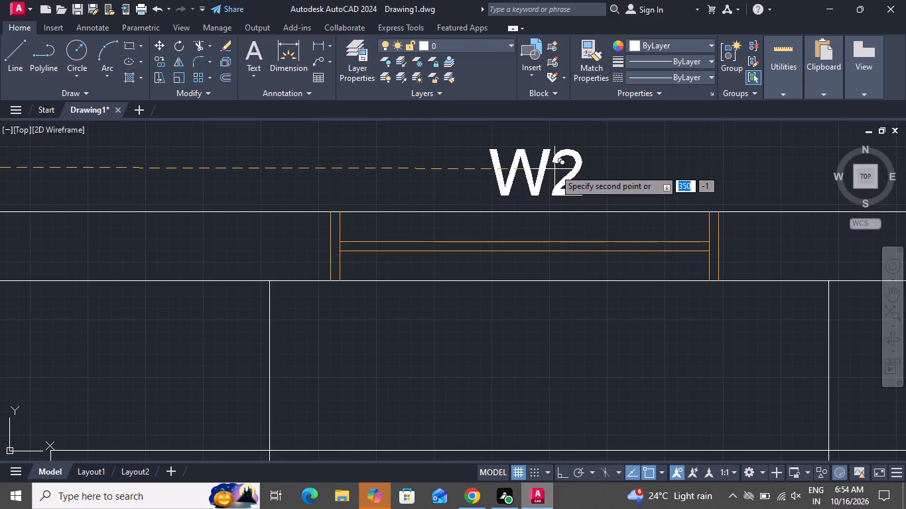
left_click(554, 169)
right_click(554, 169)
left_click(557, 186)
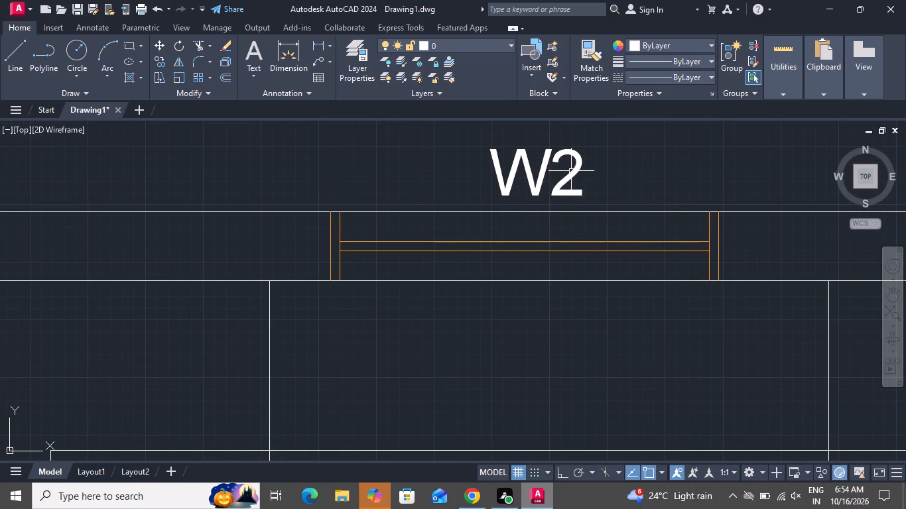
Change the copied label above the staircase window to W3.
double_click(571, 171)
key("BackSpace")
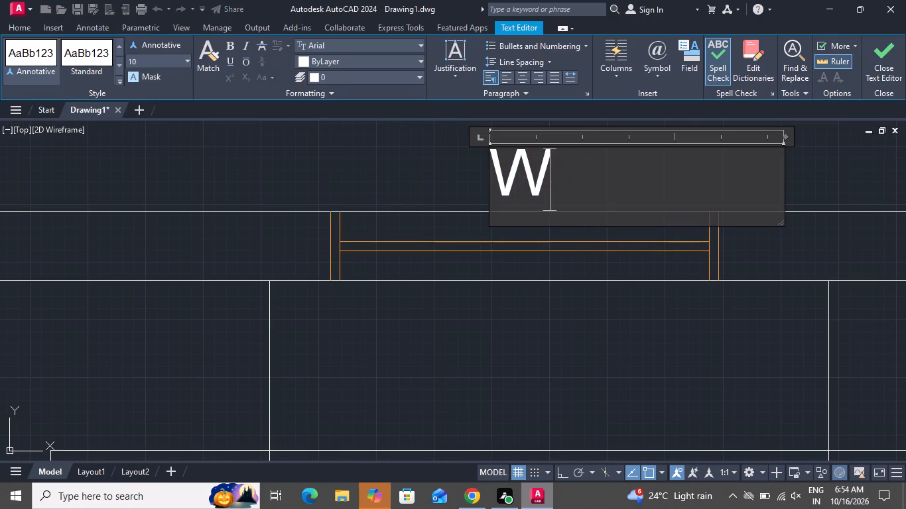
key("3")
left_click(451, 131)
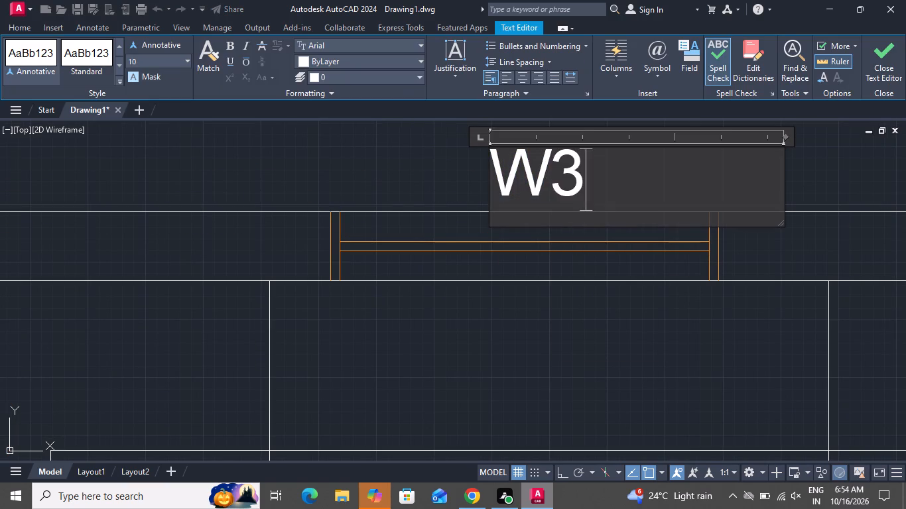
Copy the W3 label to the upper bedroom's two windows, above the upper wall and outside the right-hand wall.
left_click(531, 178)
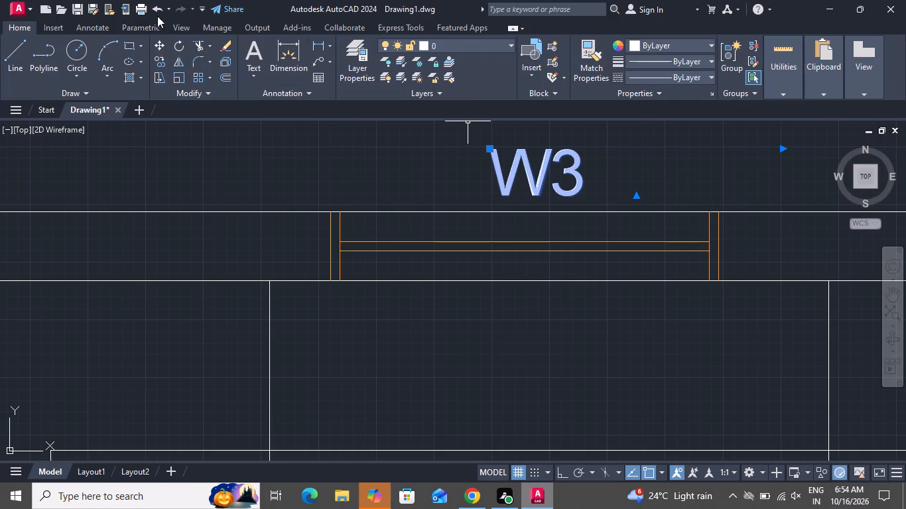
left_click(155, 61)
left_click(523, 177)
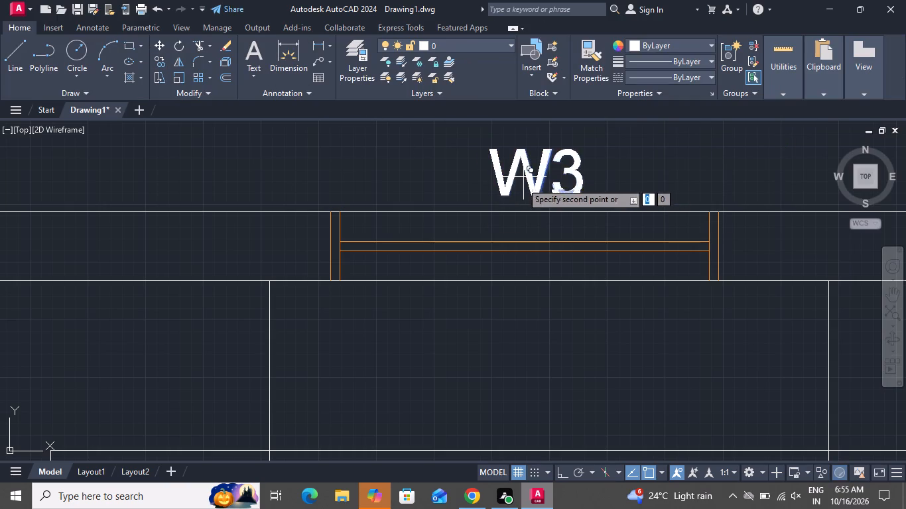
scroll(513, 202, "down", 4)
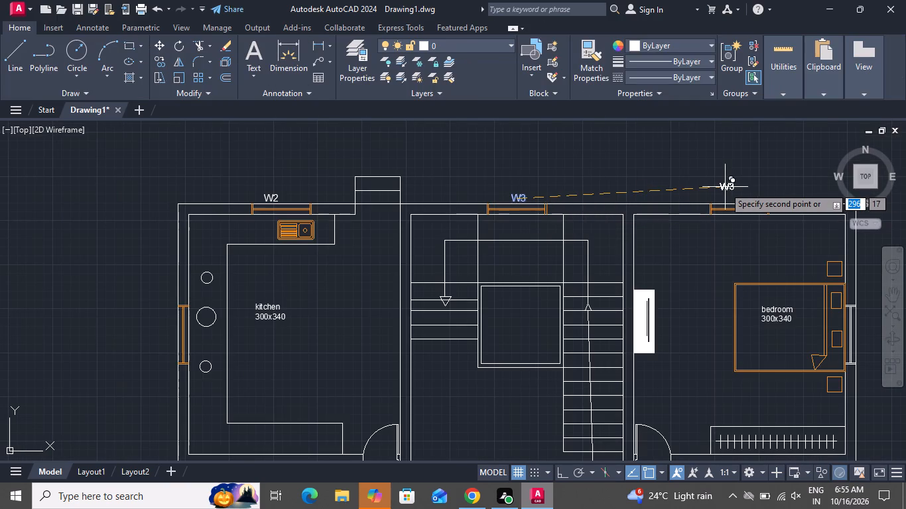
left_click(731, 196)
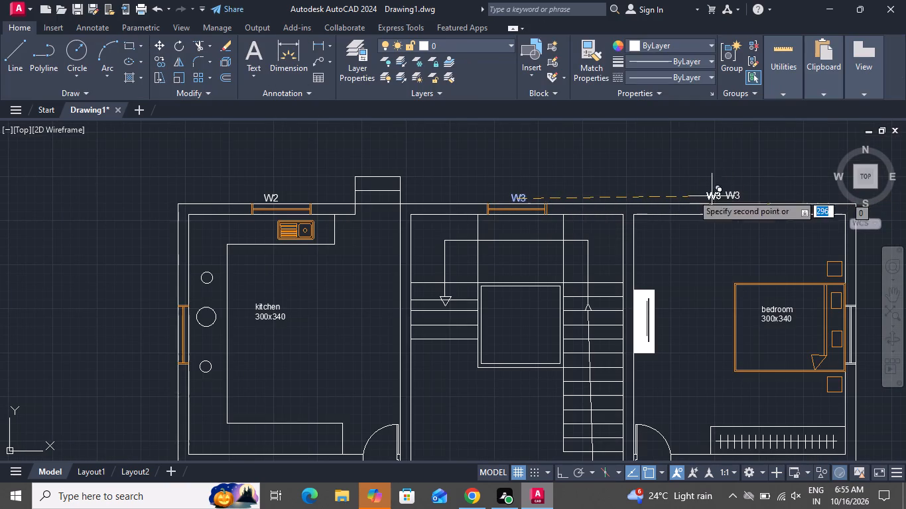
scroll(638, 194, "down", 2)
scroll(663, 298, "up", 1)
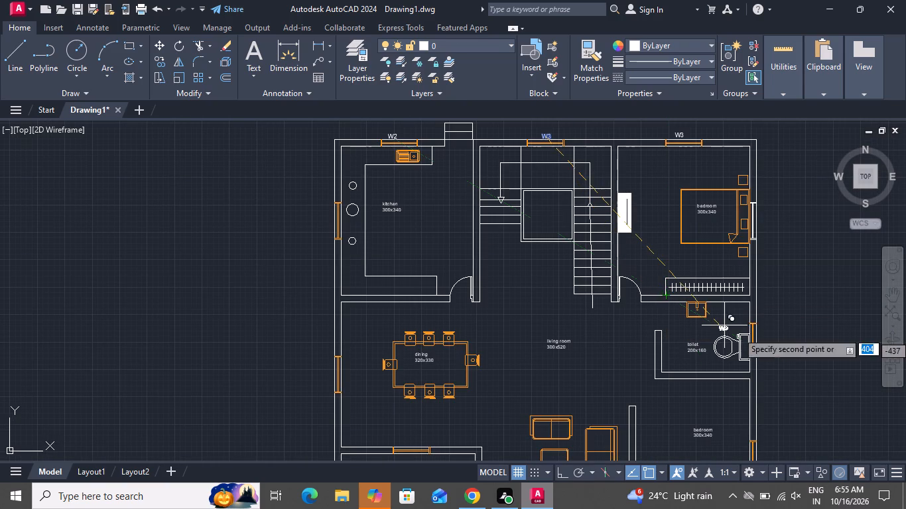
scroll(754, 218, "up", 3)
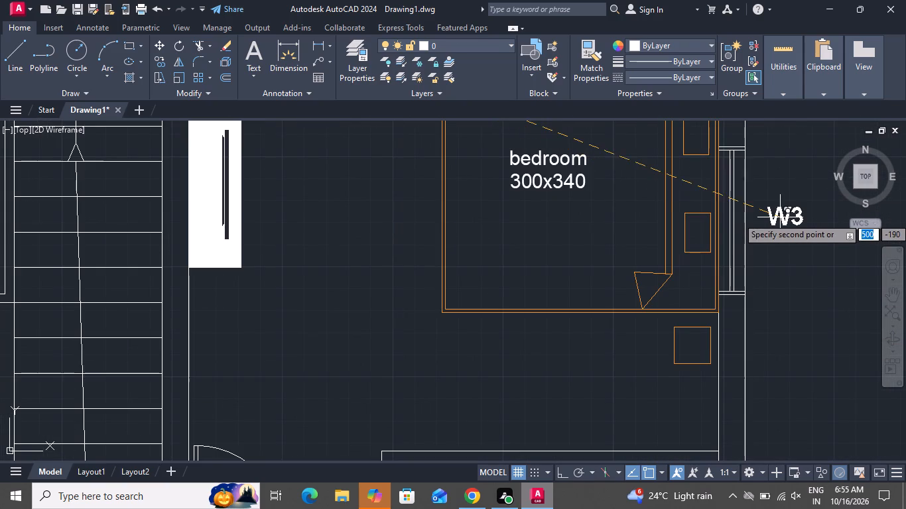
left_click(769, 214)
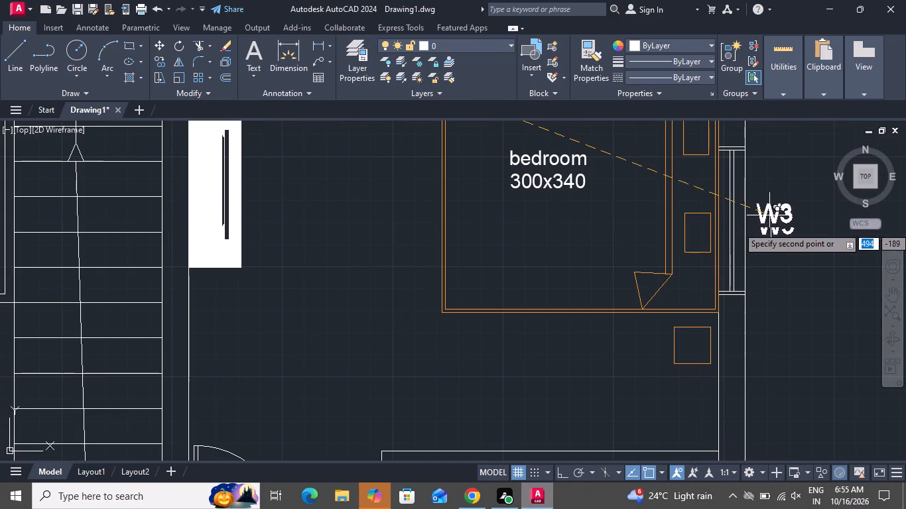
Place W3 label copies at the lower bedroom's two windows, outside the right-hand wall and below the bottom wall.
scroll(787, 271, "down", 3)
scroll(793, 266, "up", 1)
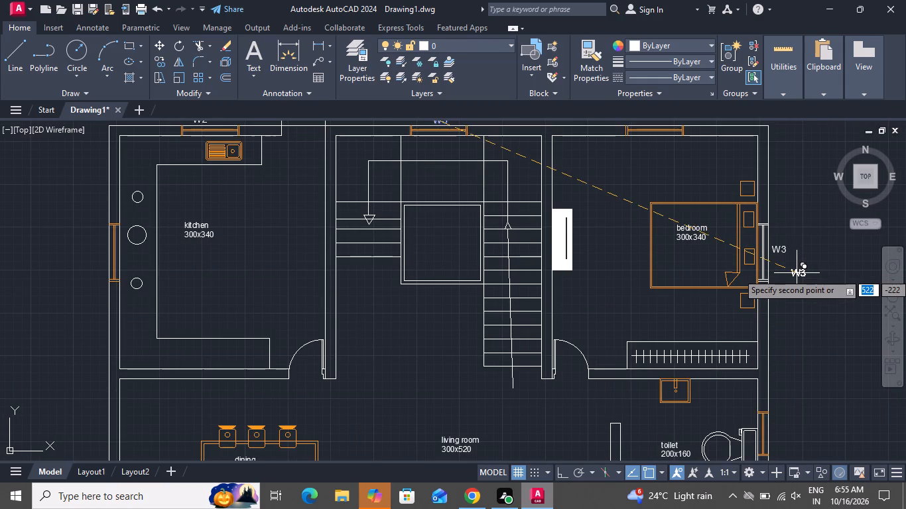
scroll(797, 273, "down", 4)
scroll(805, 358, "down", 1)
scroll(805, 358, "up", 2)
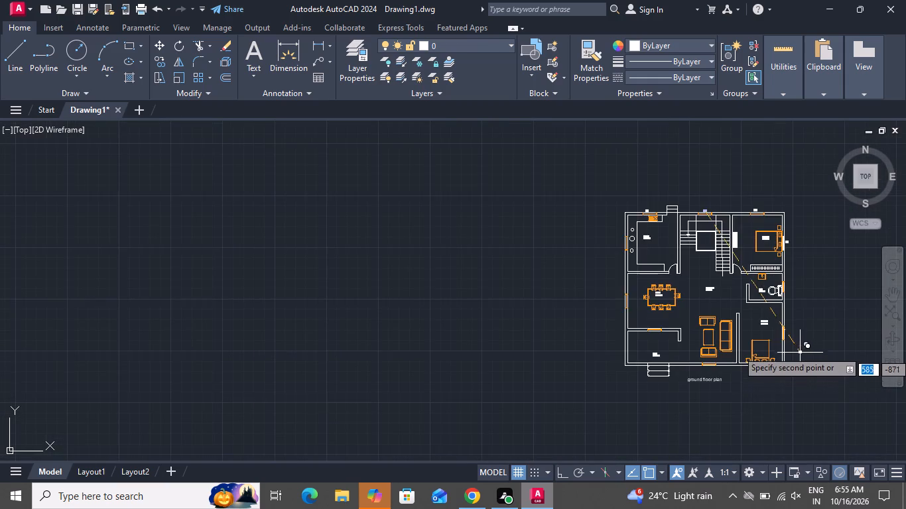
scroll(797, 351, "up", 3)
scroll(797, 351, "down", 1)
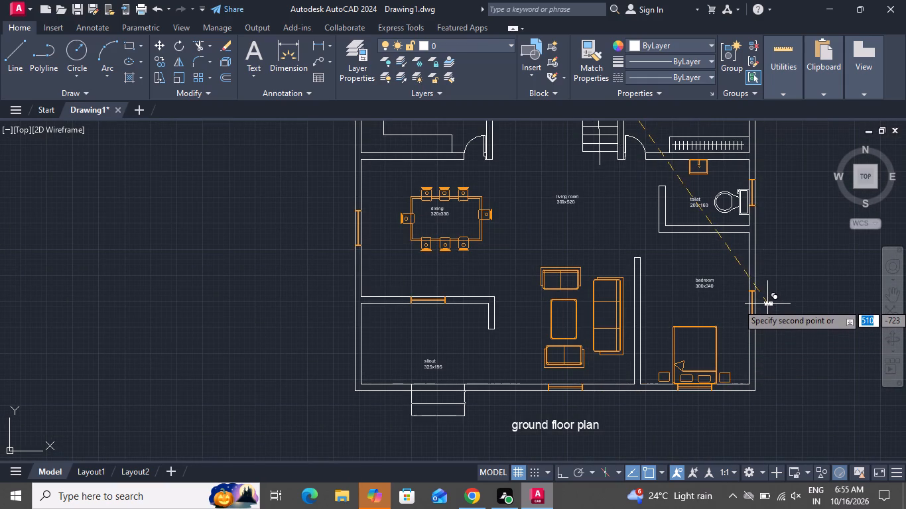
left_click(764, 304)
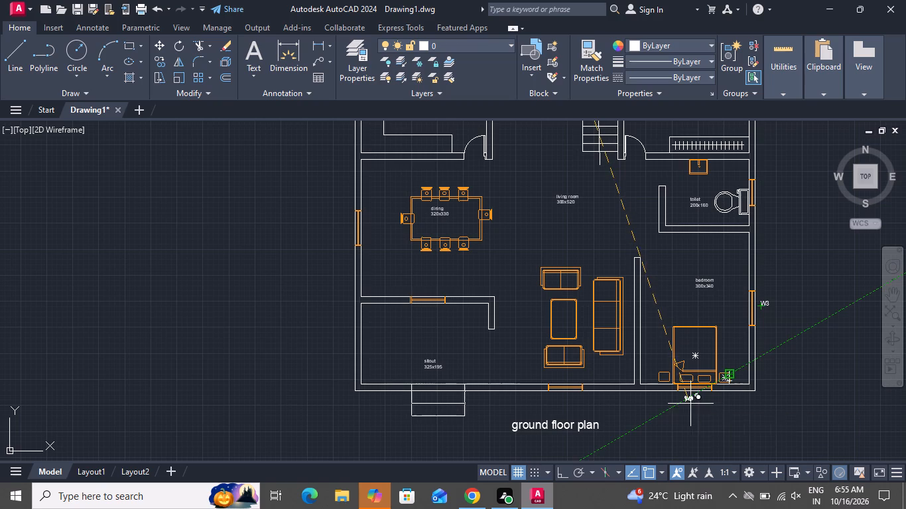
left_click(691, 400)
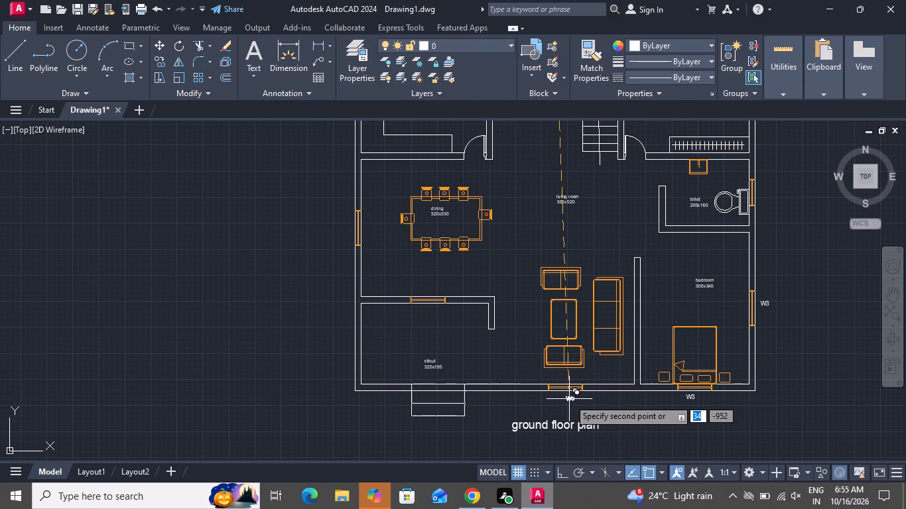
Place W3 label copies below the living room's bottom-wall window and below the window in the sitout's upper wall.
left_click(568, 399)
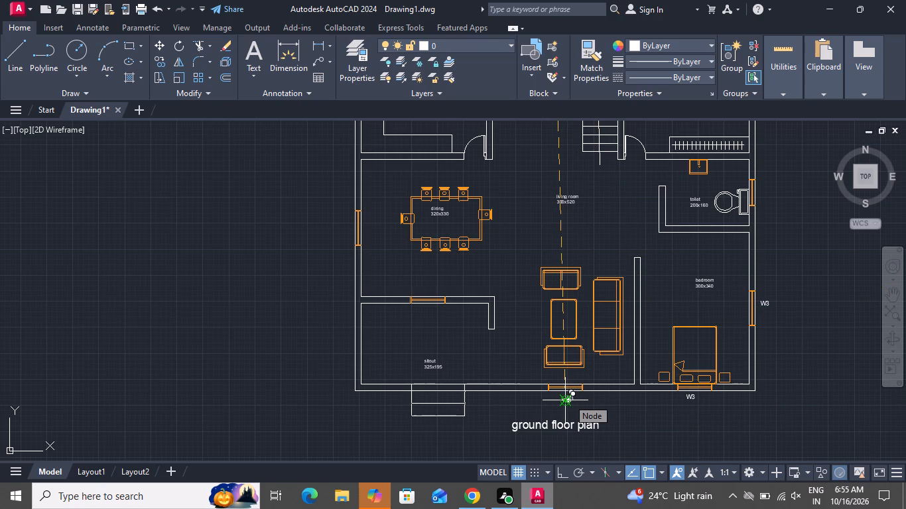
scroll(419, 318, "up", 3)
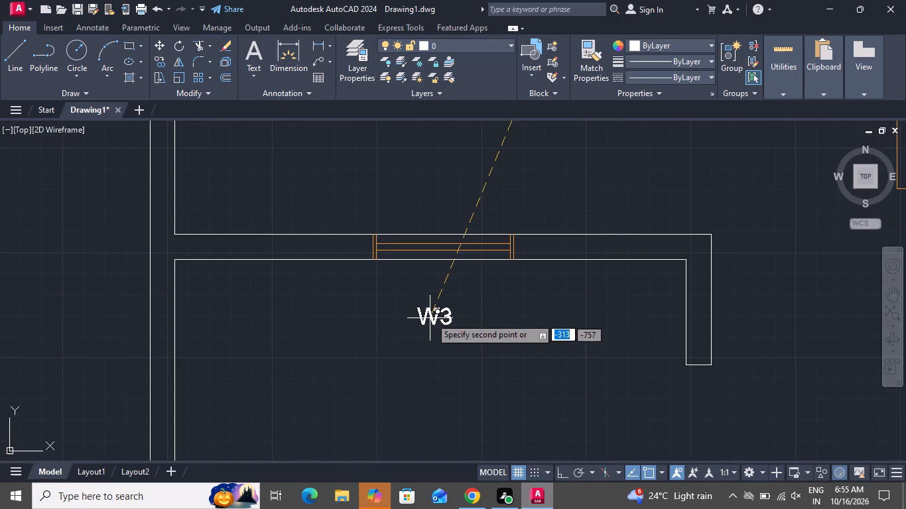
left_click(437, 291)
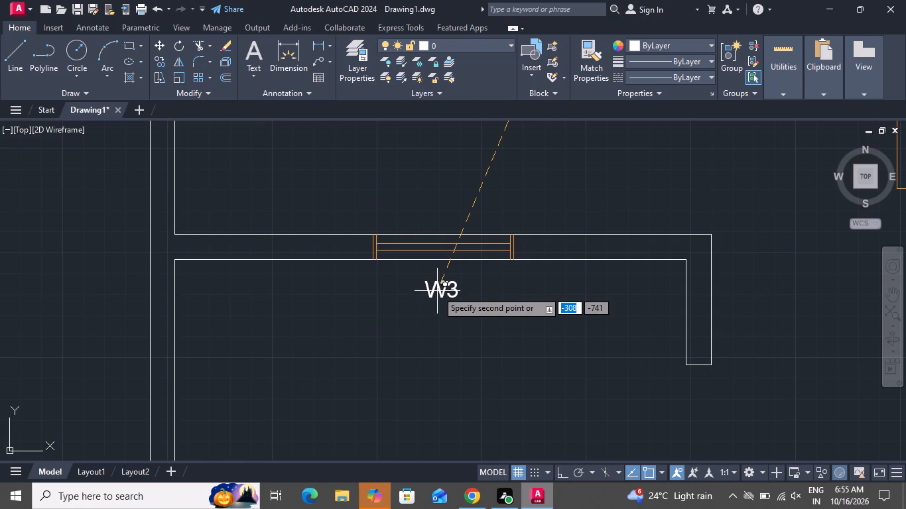
Place one more W3 label copy in the kitchen's door opening beside the dining area and end the copying.
scroll(502, 395, "down", 3)
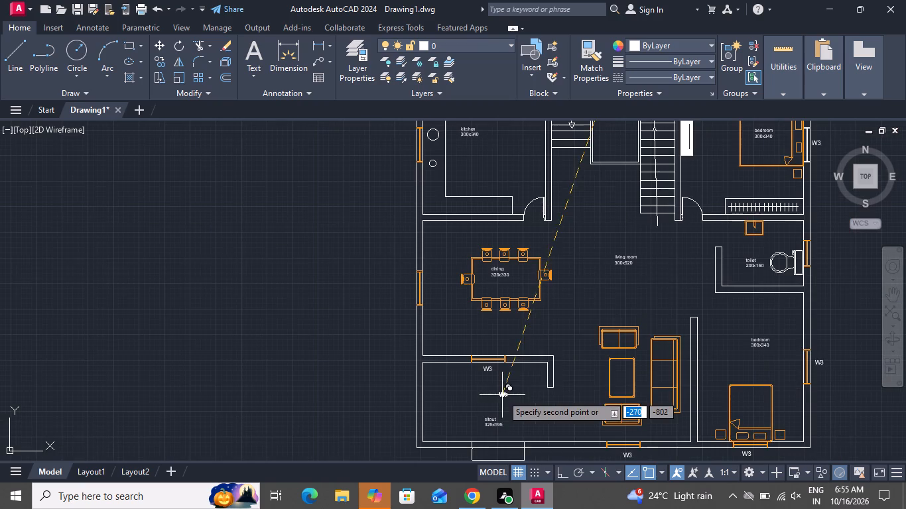
scroll(535, 211, "up", 5)
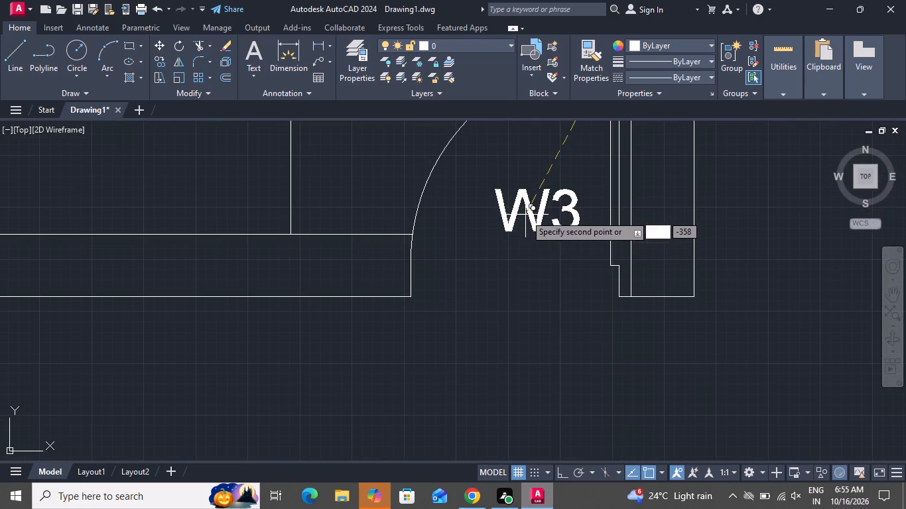
left_click(509, 251)
right_click(509, 251)
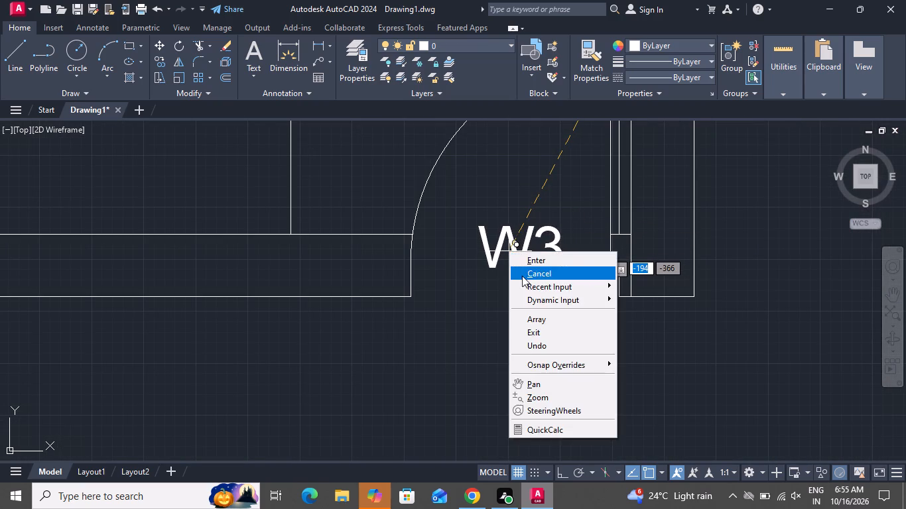
left_click(522, 276)
Change the copied label in the kitchen's door opening to D2.
double_click(561, 258)
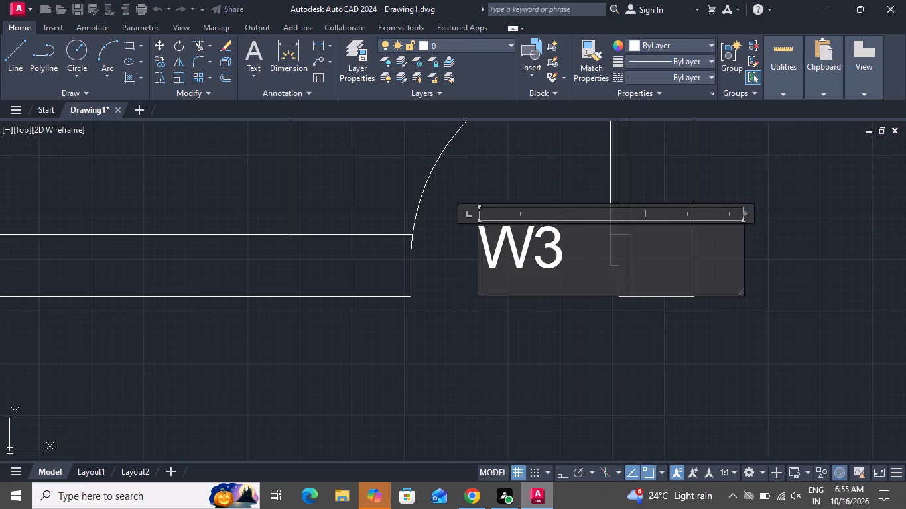
key("BackSpace")
key("BackSpace")
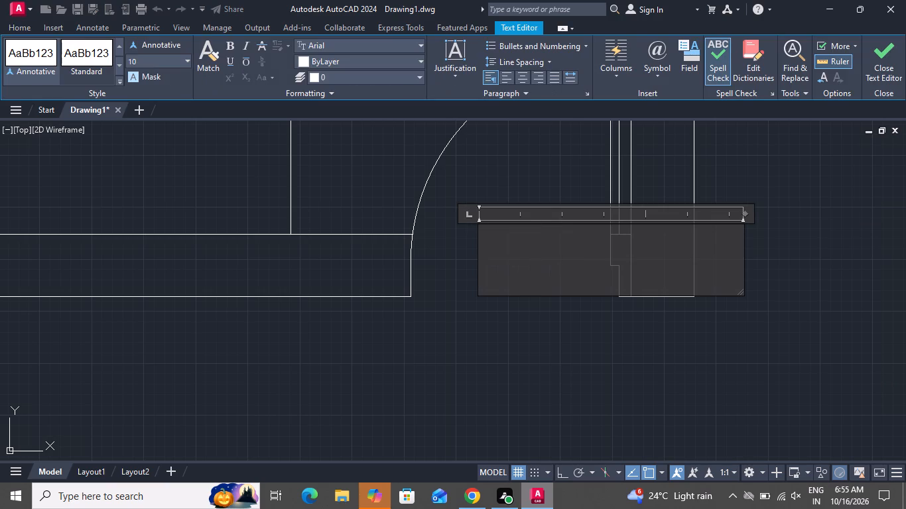
type("D2")
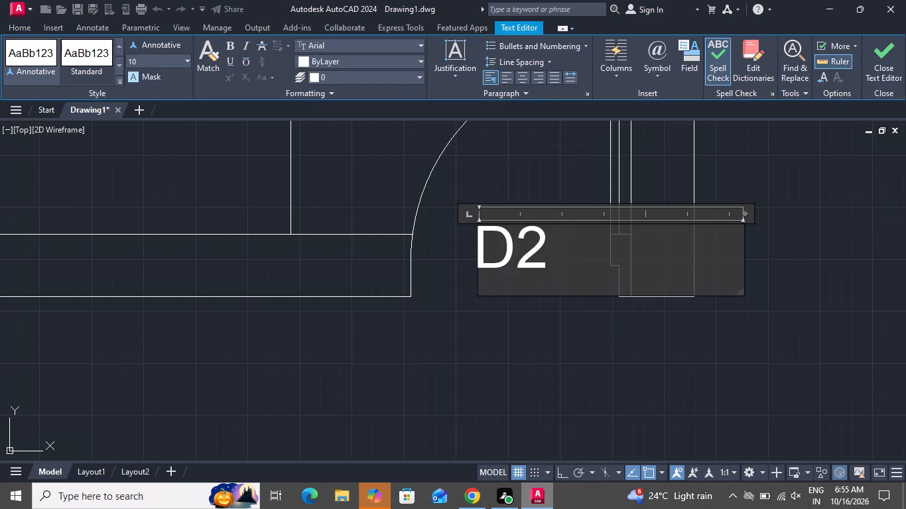
left_click(522, 308)
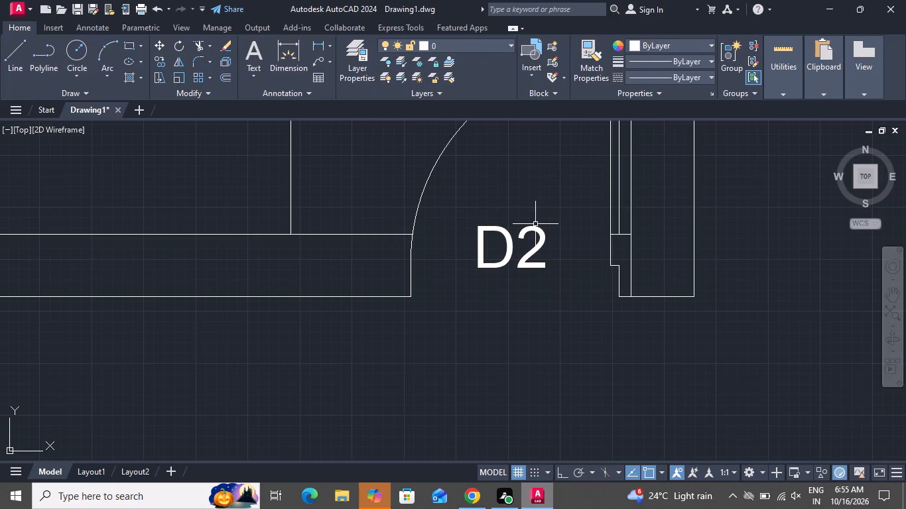
Copy the D2 label into the upper bedroom's door opening beside the stairs.
left_click(535, 230)
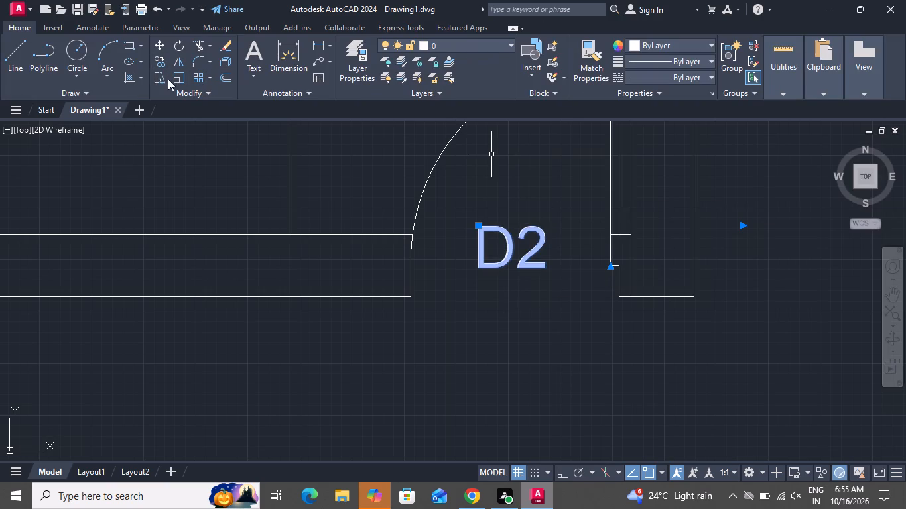
left_click(166, 60)
left_click(486, 262)
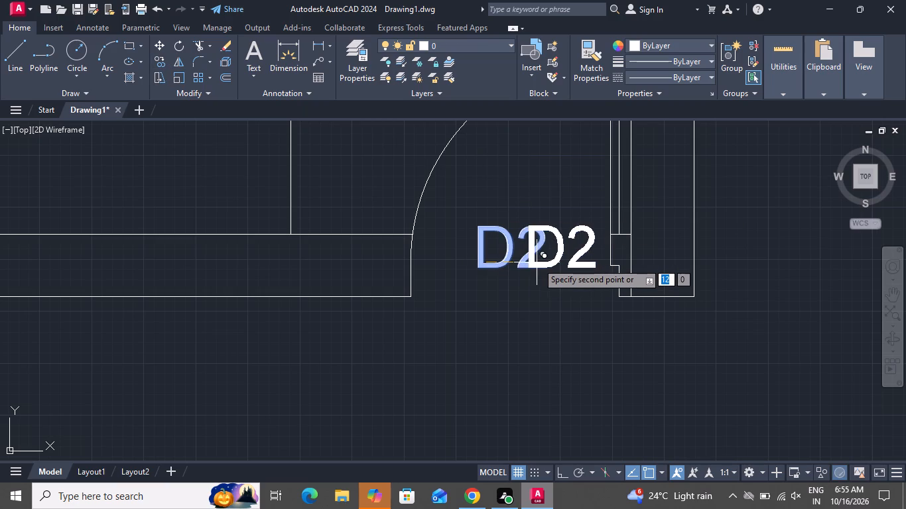
scroll(548, 278, "down", 2)
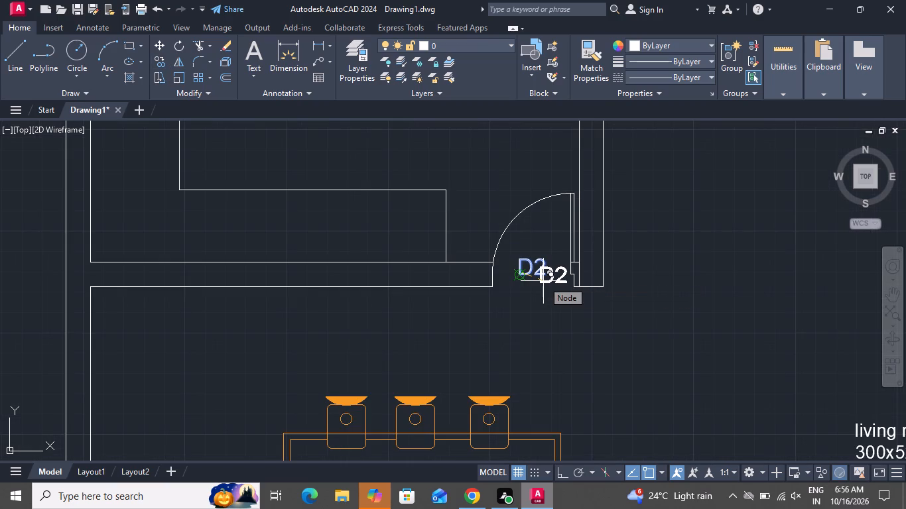
scroll(543, 281, "down", 3)
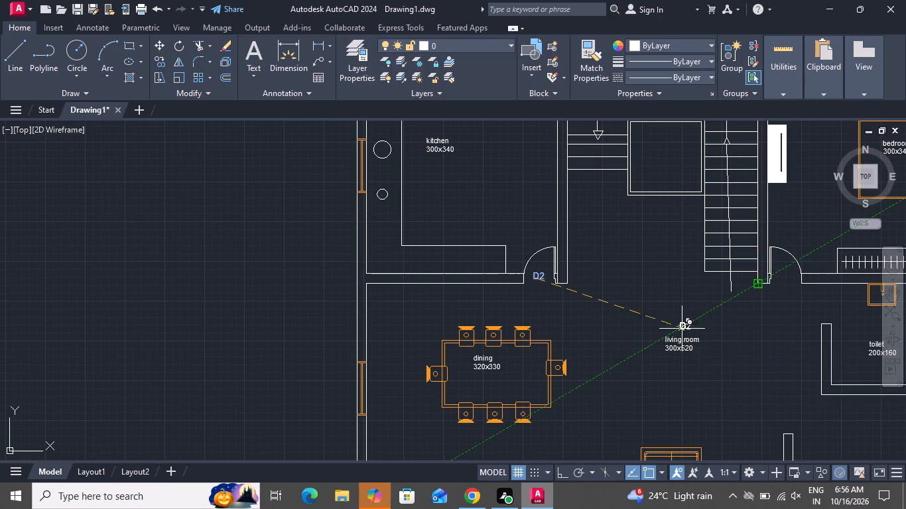
scroll(713, 332, "up", 1)
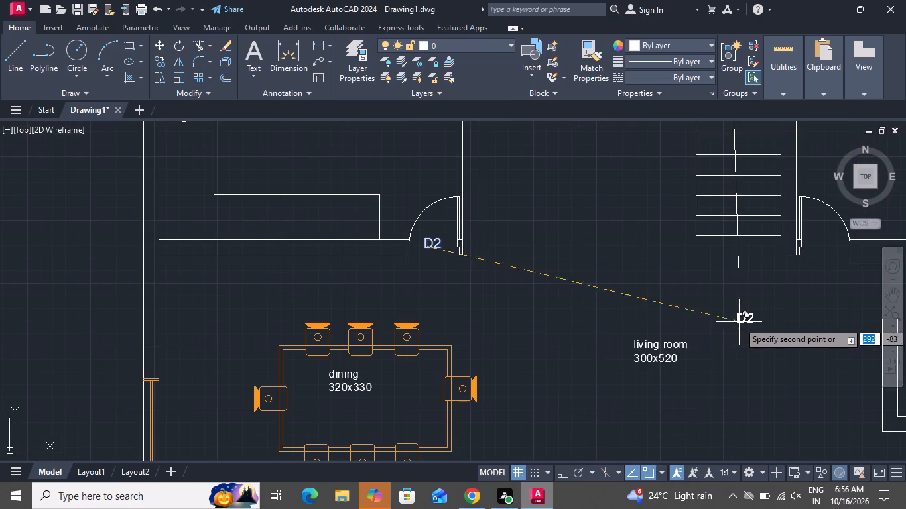
left_click(816, 251)
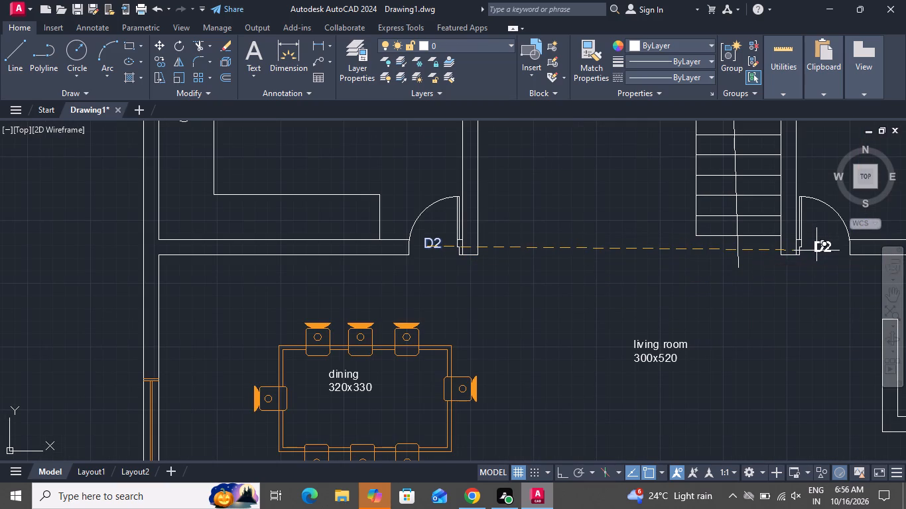
Place a D2 label copy in the lower bedroom's entrance opening, just below the toilet's corner wall.
scroll(614, 296, "down", 1)
scroll(614, 296, "up", 1)
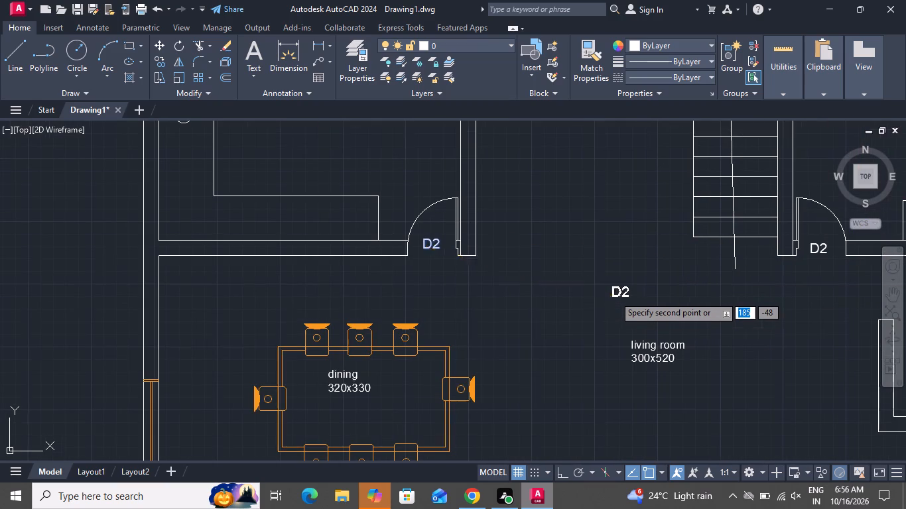
scroll(615, 294, "down", 3)
scroll(678, 351, "up", 1)
scroll(678, 351, "down", 1)
scroll(678, 351, "up", 1)
scroll(678, 351, "down", 1)
scroll(679, 343, "up", 1)
scroll(679, 343, "down", 1)
scroll(675, 345, "up", 1)
scroll(659, 345, "down", 1)
scroll(658, 345, "up", 3)
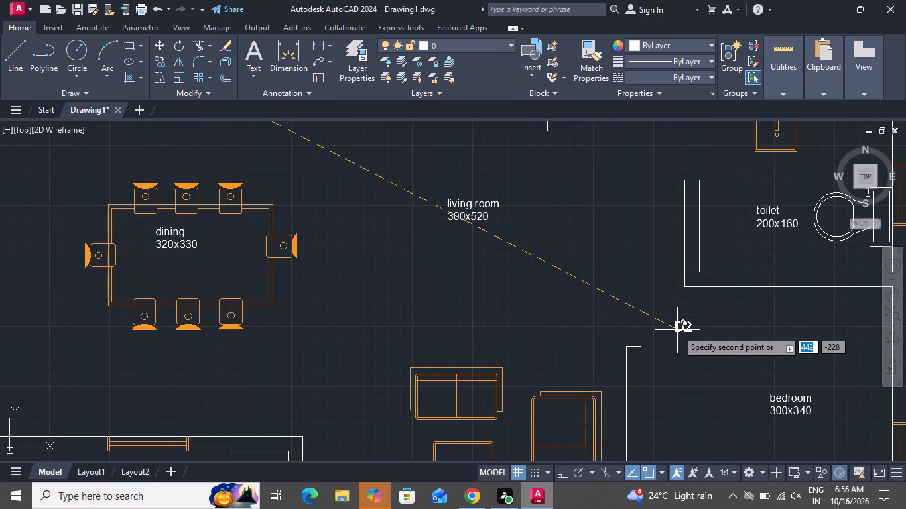
left_click(677, 330)
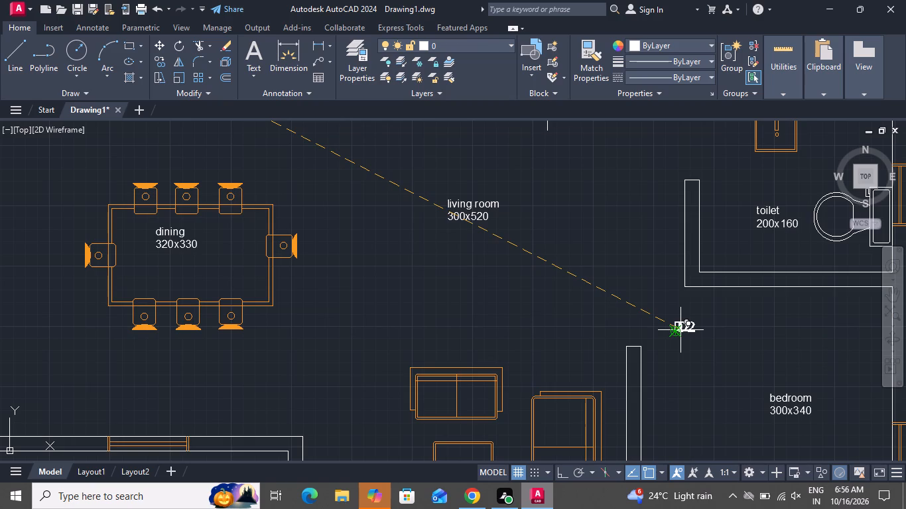
Place a D2 label copy in the kitchen's outer door opening in the upper wall, by the steps.
scroll(680, 330, "down", 3)
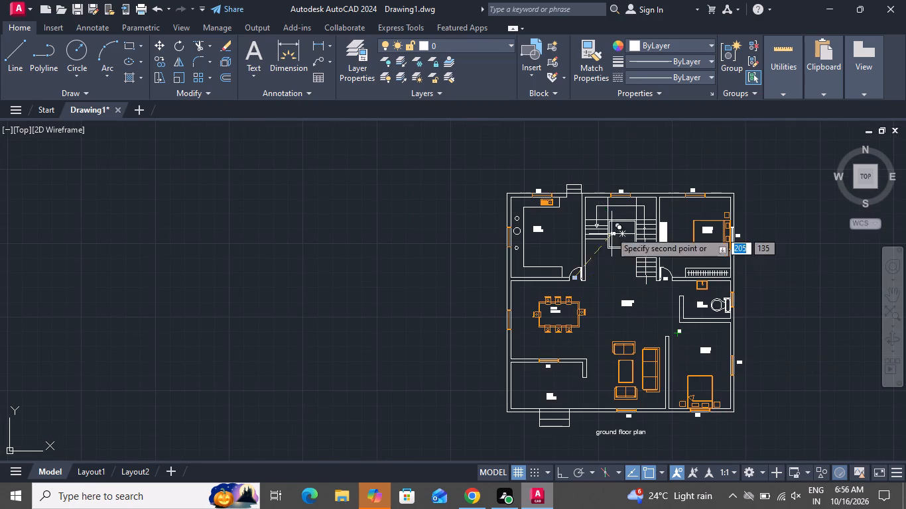
scroll(561, 190, "up", 5)
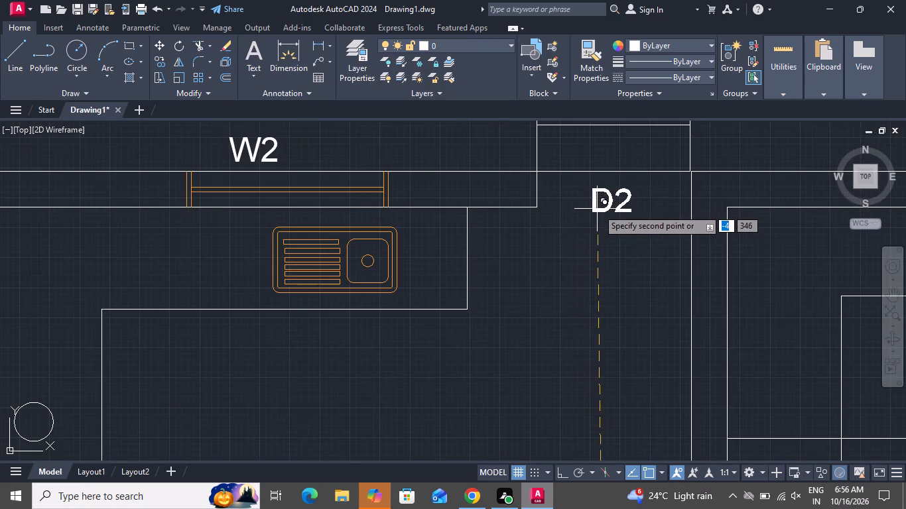
left_click(598, 209)
Place a D2 label copy in the sitout's opening, below the short wall end facing the living room.
scroll(550, 287, "down", 3)
scroll(528, 292, "up", 1)
scroll(528, 292, "down", 3)
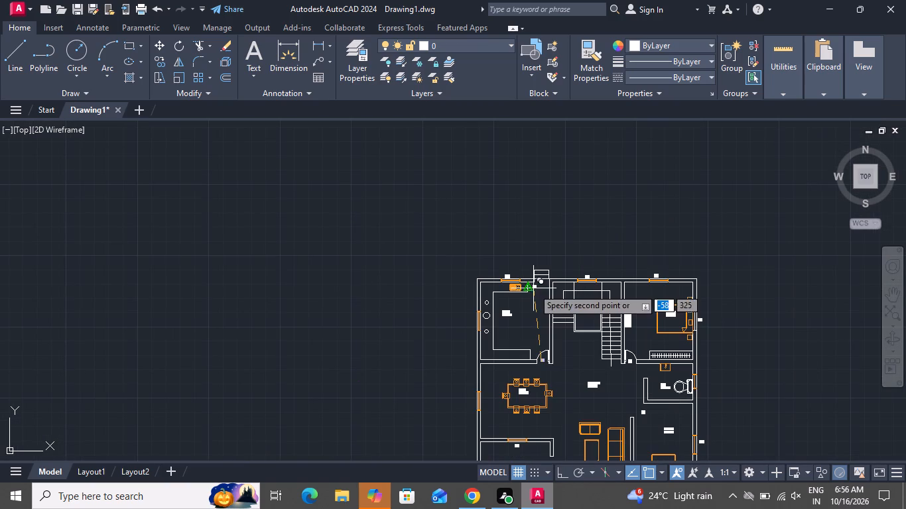
scroll(536, 283, "up", 1)
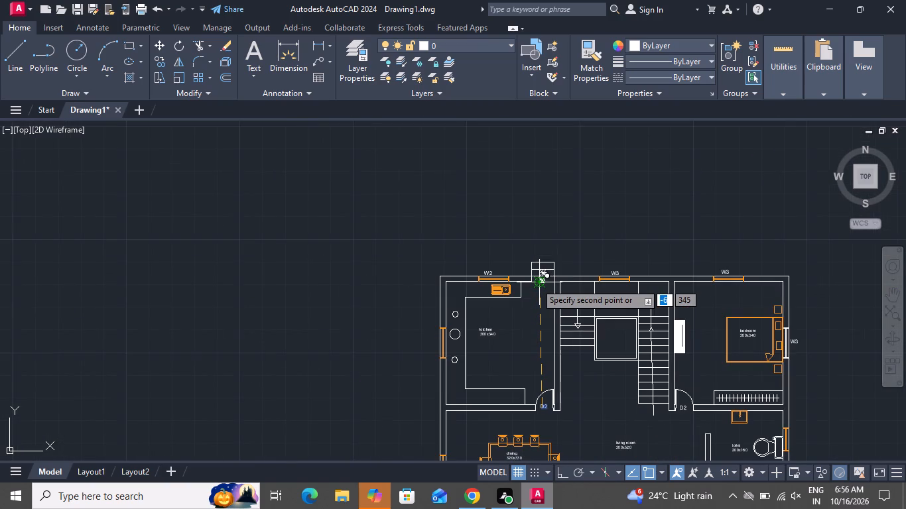
scroll(536, 283, "down", 1)
scroll(536, 283, "up", 1)
scroll(587, 245, "down", 1)
scroll(587, 245, "up", 1)
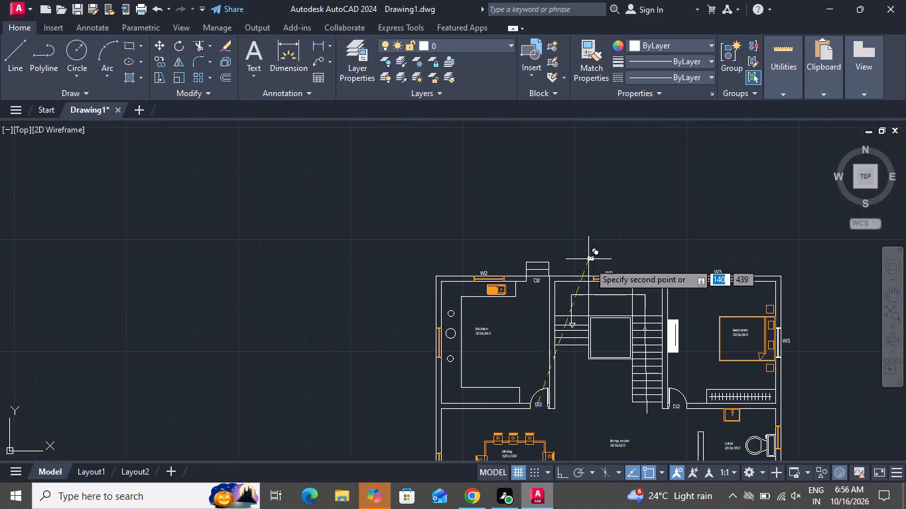
scroll(610, 264, "down", 1)
scroll(610, 264, "up", 1)
scroll(610, 264, "down", 1)
scroll(624, 269, "up", 1)
scroll(624, 269, "down", 3)
scroll(643, 353, "up", 3)
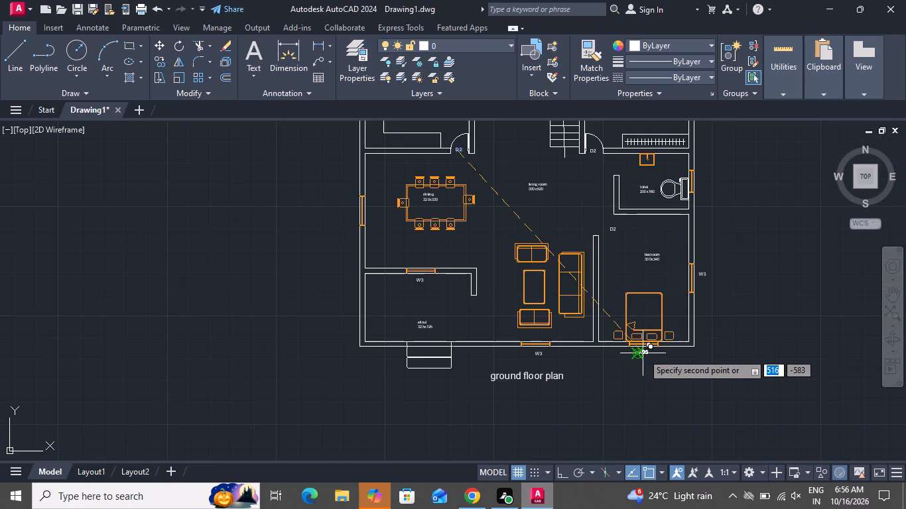
scroll(643, 353, "up", 1)
scroll(640, 365, "down", 1)
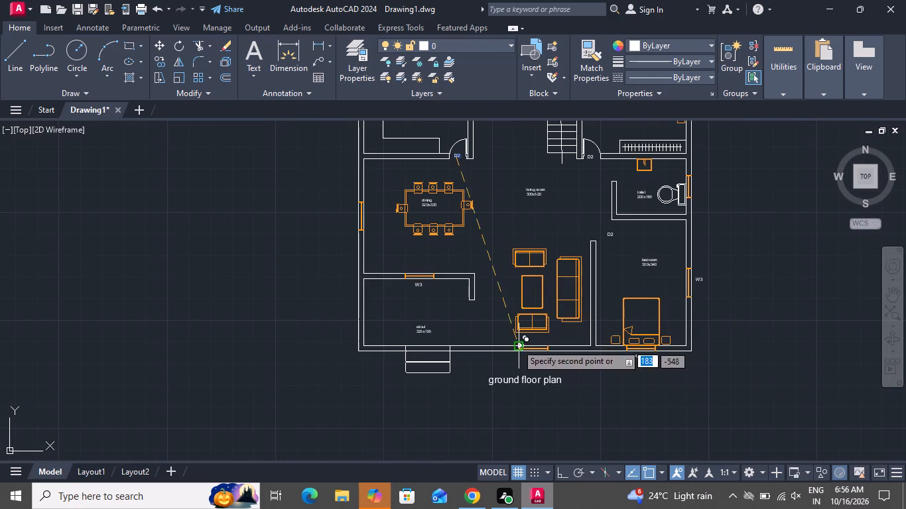
left_click(464, 315)
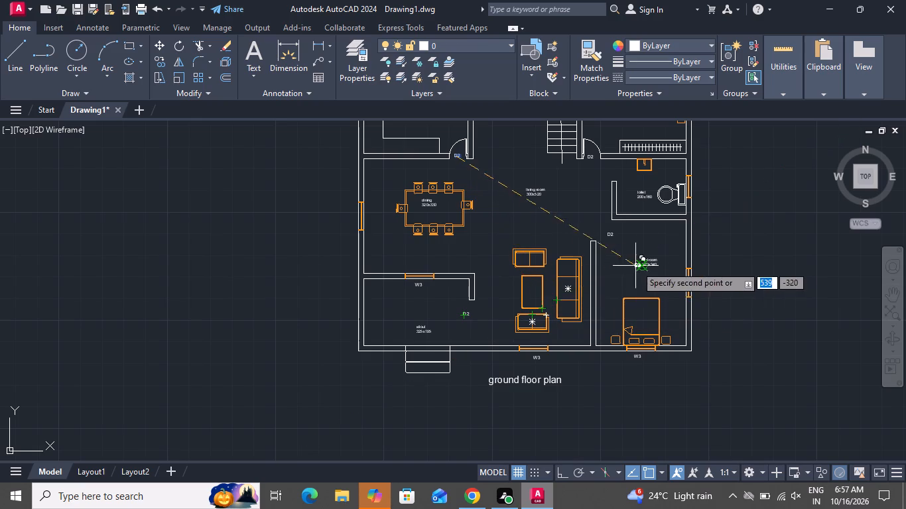
Place a D2 label copy outside the right-hand wall beside the toilet's window and end the copying.
scroll(702, 187, "up", 5)
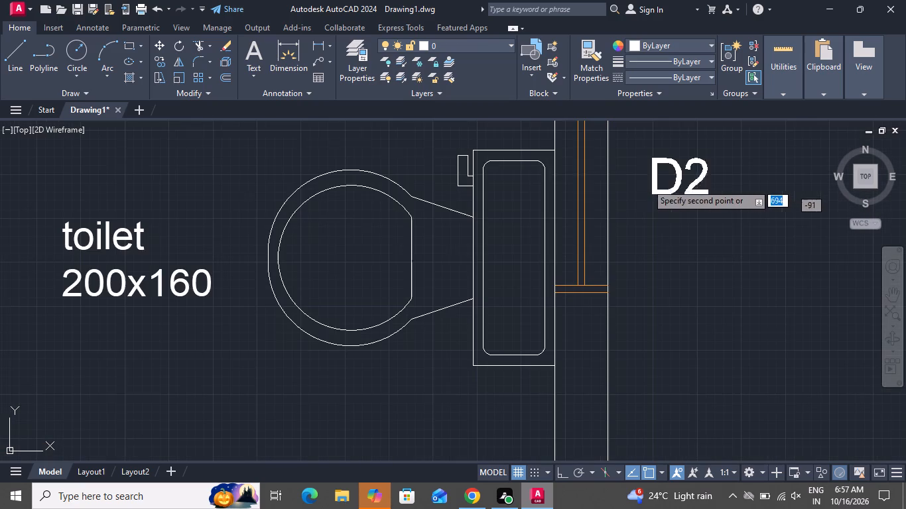
left_click(635, 192)
right_click(635, 192)
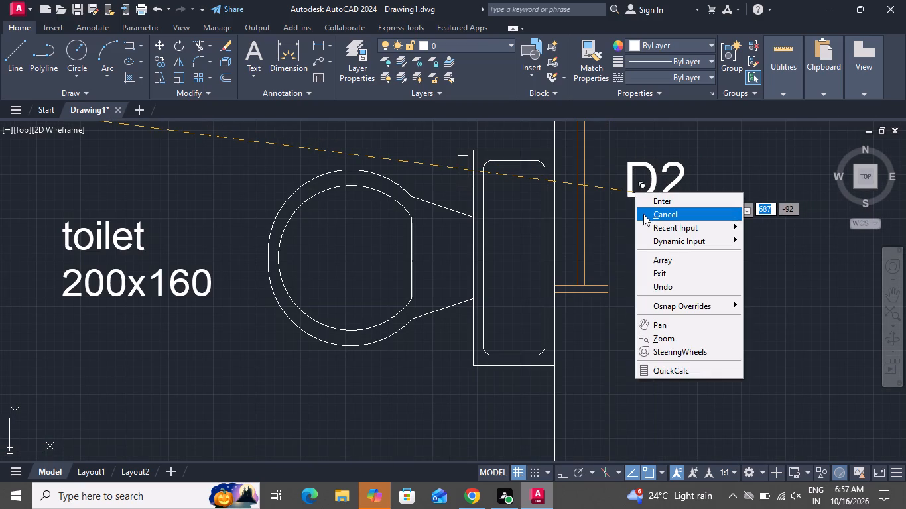
left_click(643, 214)
Change the copied label beside the toilet's window to V.
double_click(675, 166)
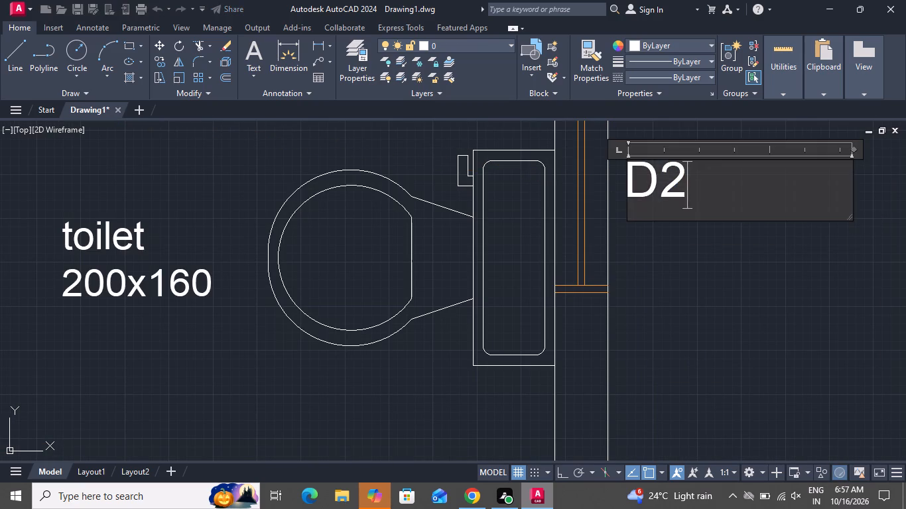
key("BackSpace")
key("BackSpace")
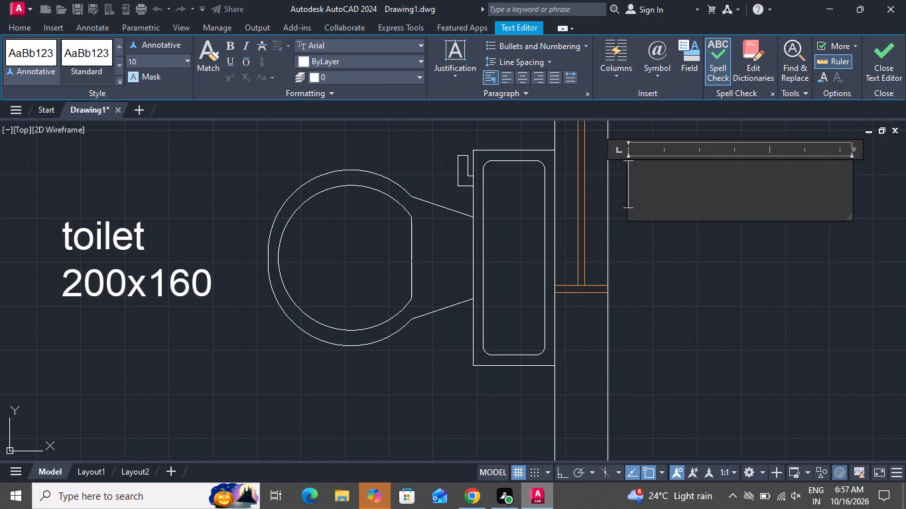
key("v")
scroll(710, 178, "up", 1)
left_click(679, 276)
Recolour the upper bedroom's window in the right-hand outer wall to orange 248,153,30, like the other windows.
scroll(677, 278, "down", 8)
scroll(649, 194, "up", 2)
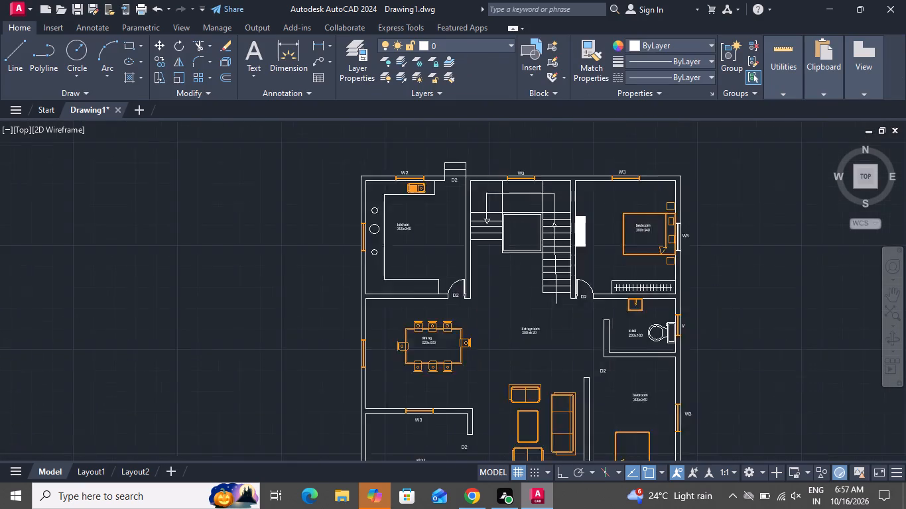
scroll(649, 193, "up", 1)
scroll(718, 298, "up", 1)
scroll(714, 300, "down", 1)
scroll(714, 300, "up", 2)
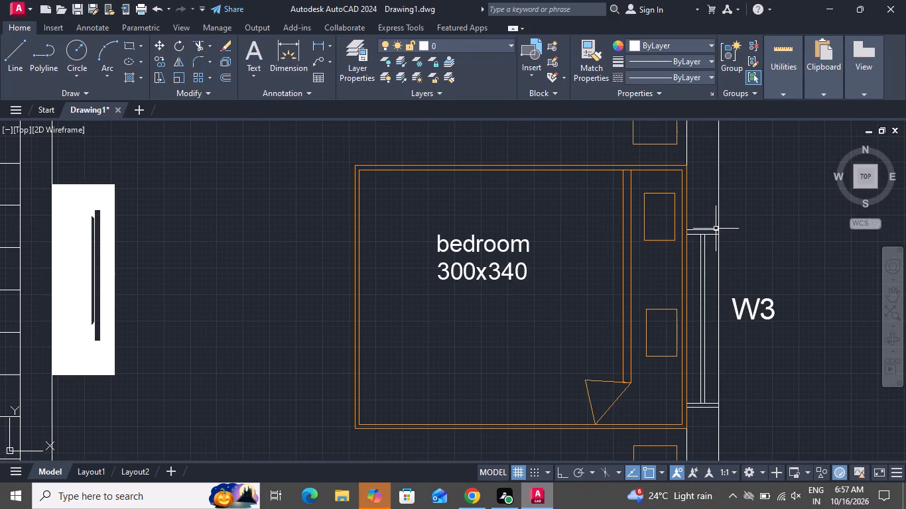
left_click(714, 221)
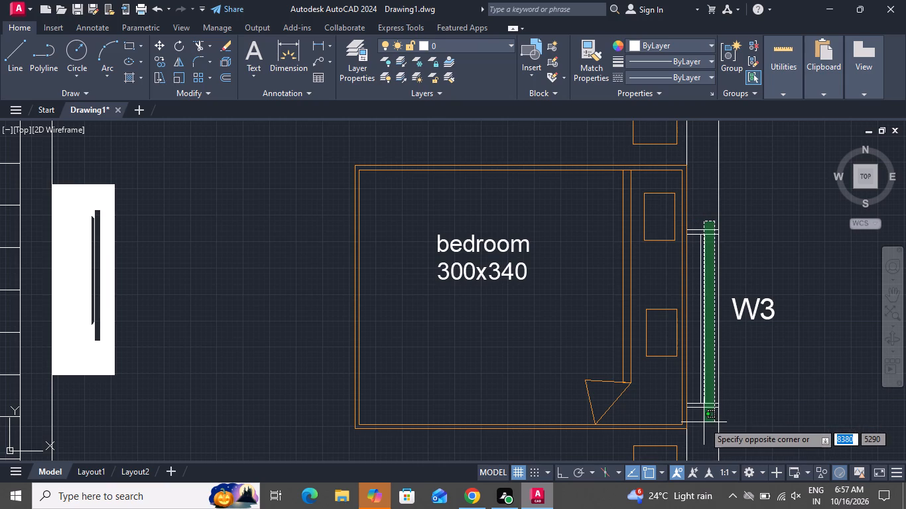
left_click(692, 422)
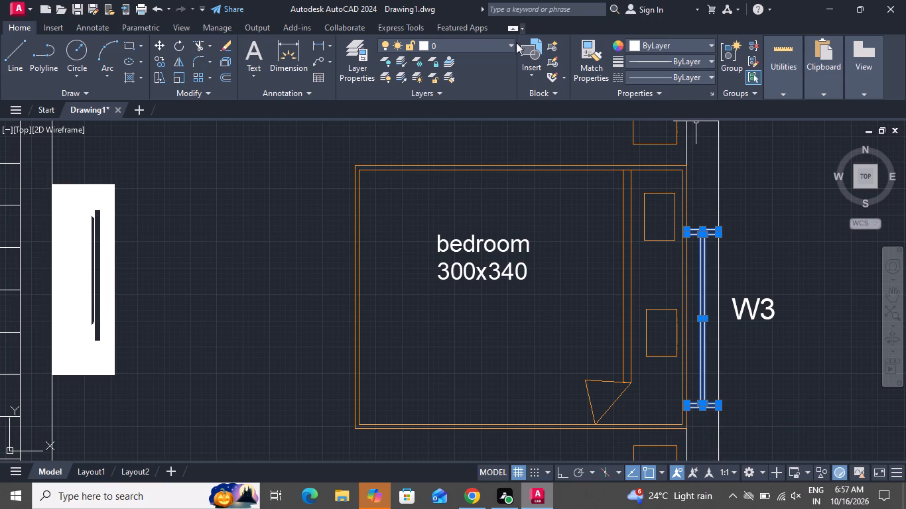
left_click(650, 48)
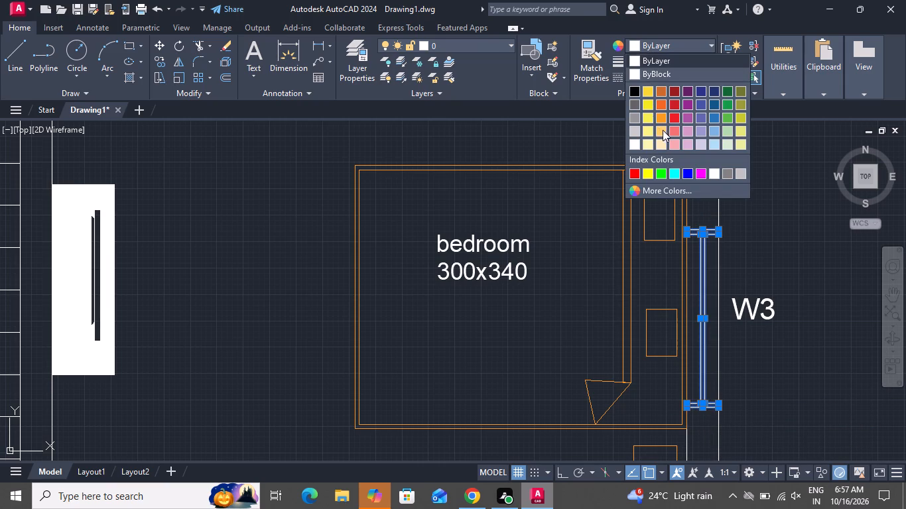
left_click(664, 120)
scroll(594, 231, "up", 1)
scroll(594, 231, "down", 5)
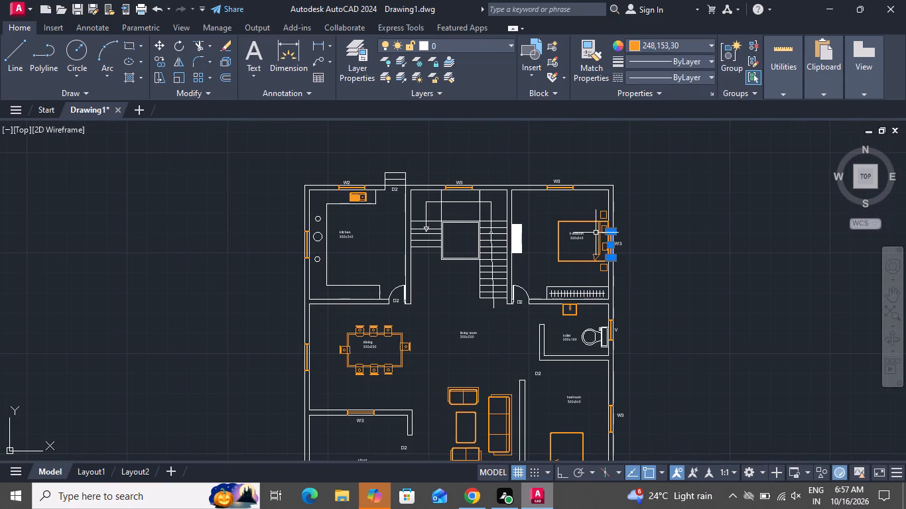
key("Escape")
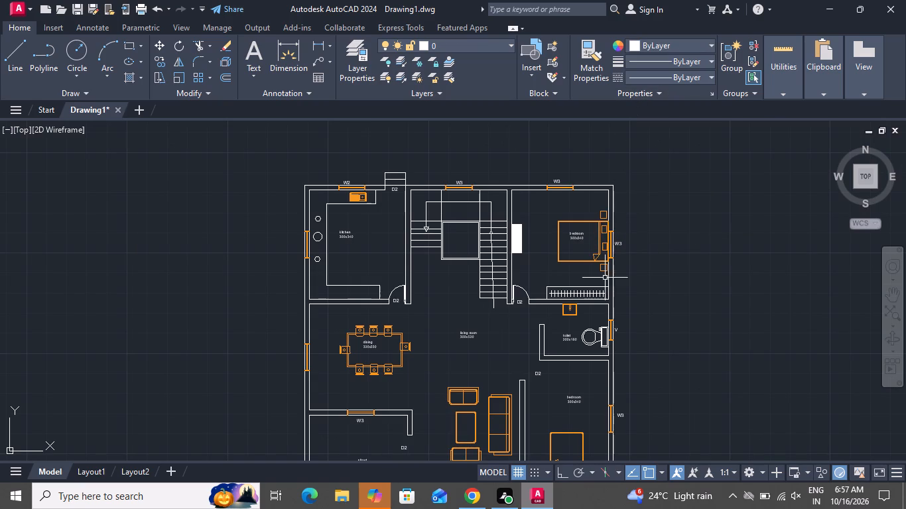
Change the D2 label in the sitout's opening to FD.
scroll(572, 318, "down", 4)
scroll(538, 351, "up", 3)
scroll(504, 361, "down", 1)
scroll(504, 361, "up", 2)
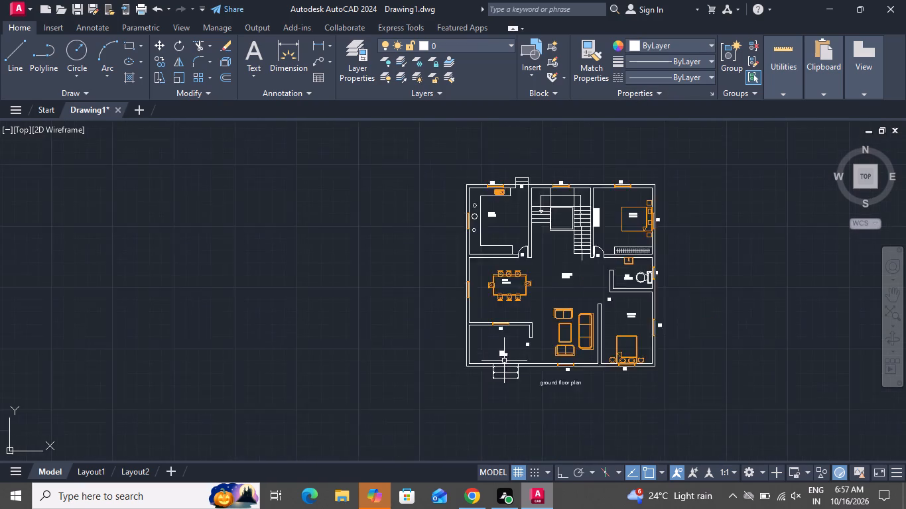
scroll(539, 354, "up", 4)
double_click(543, 253)
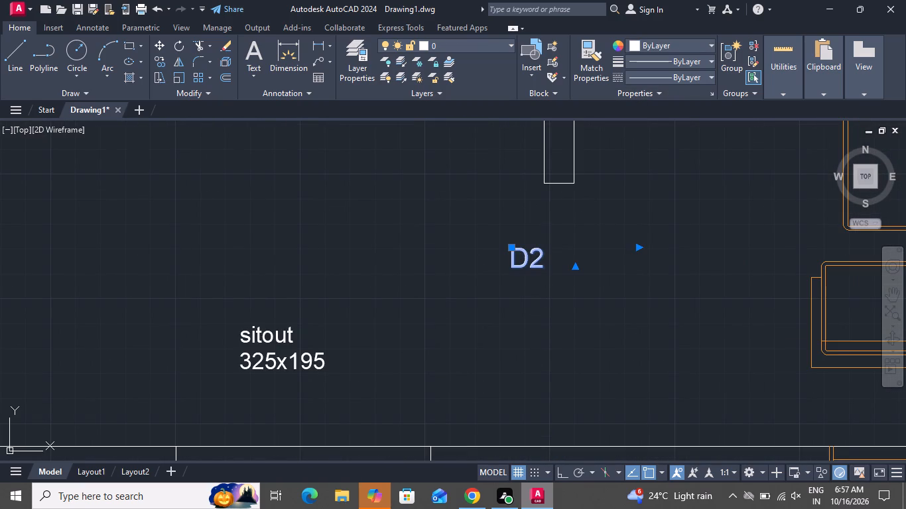
key("BackSpace")
key("BackSpace")
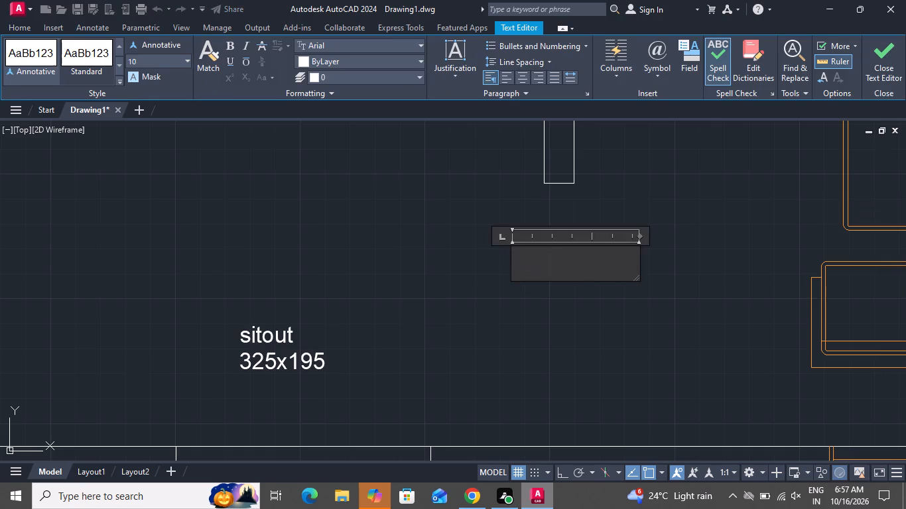
type("FD")
left_click(556, 339)
Draw a small round-cornered rectangle about 15 wide in the sitout's lower-left inner wall corner.
scroll(556, 339, "up", 1)
scroll(556, 339, "down", 1)
scroll(556, 339, "up", 1)
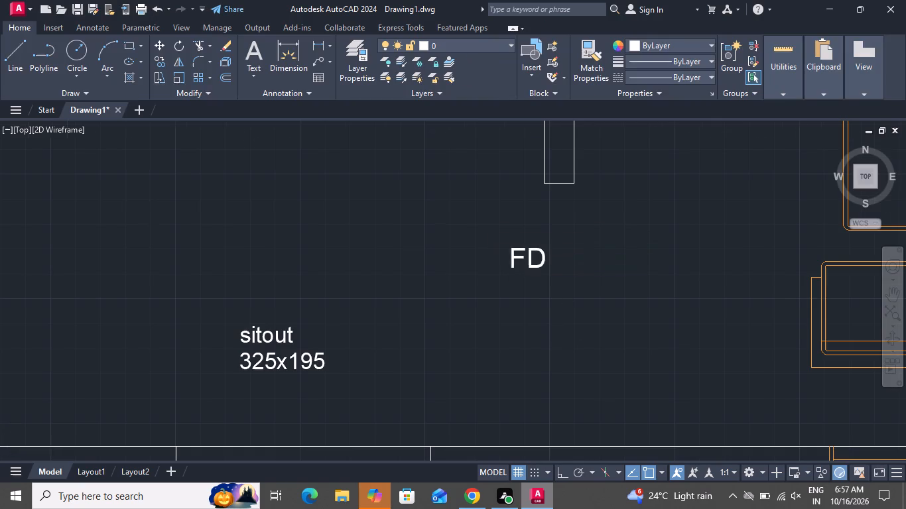
scroll(556, 339, "down", 3)
scroll(555, 339, "up", 1)
scroll(555, 339, "down", 3)
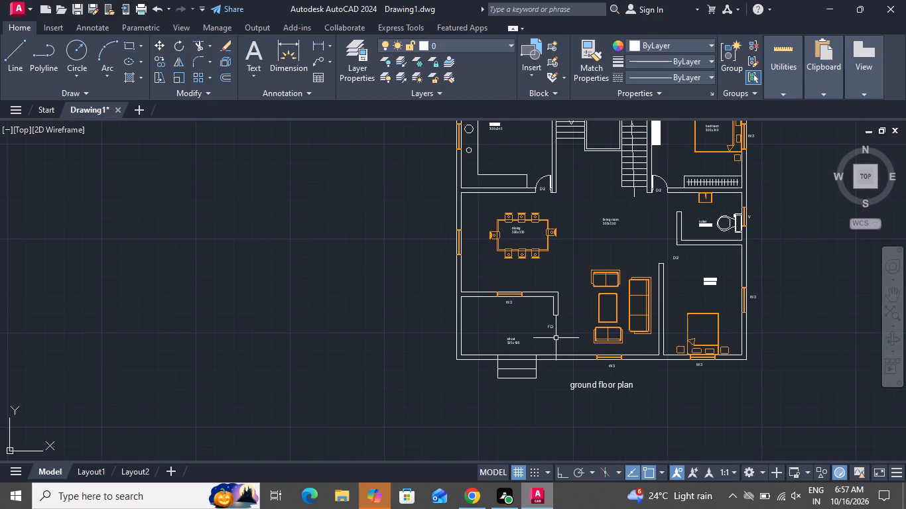
scroll(627, 360, "up", 3)
scroll(627, 360, "down", 2)
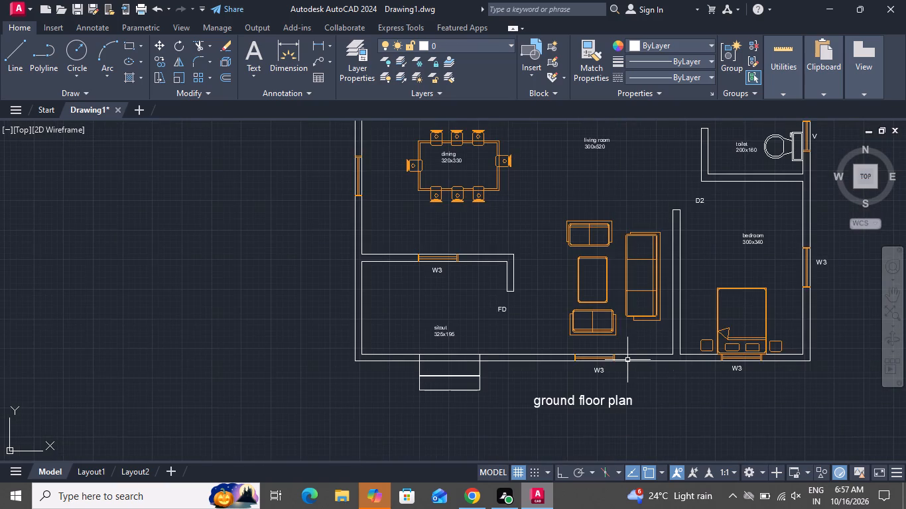
scroll(627, 360, "down", 2)
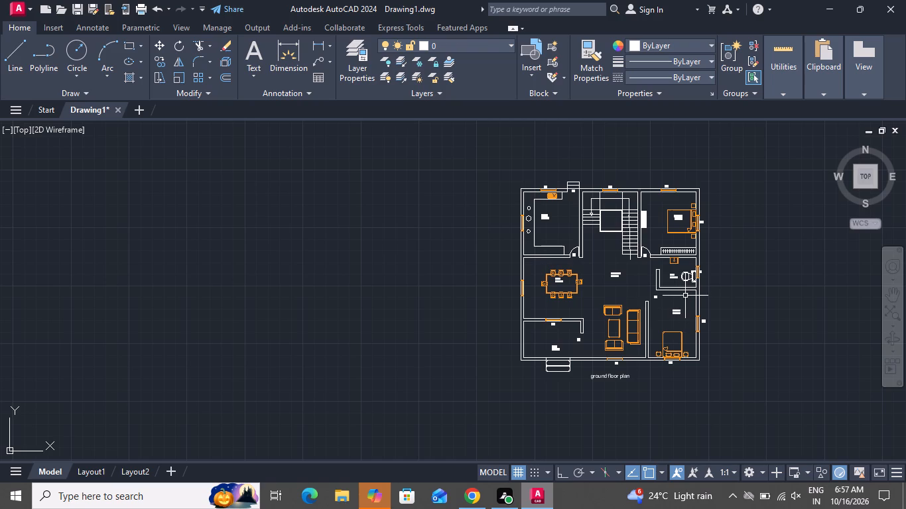
scroll(527, 350, "up", 3)
scroll(506, 402, "up", 1)
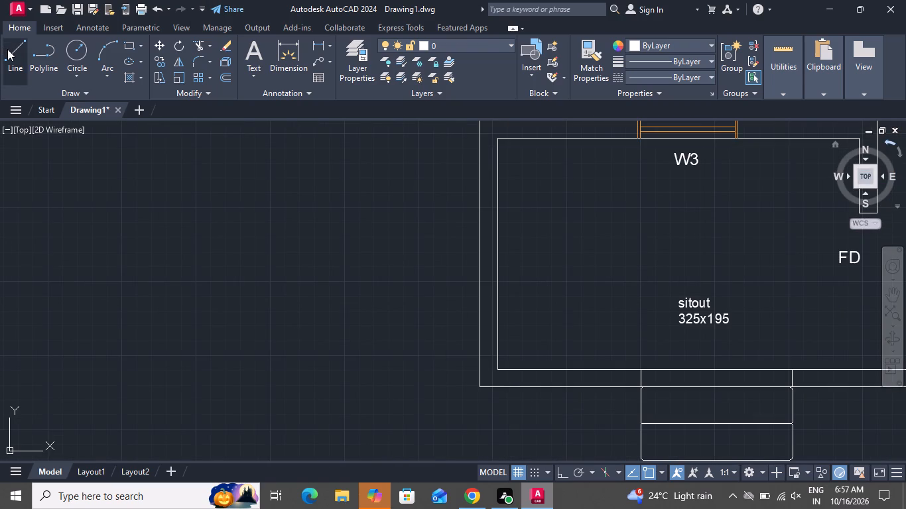
left_click(133, 42)
scroll(523, 378, "up", 2)
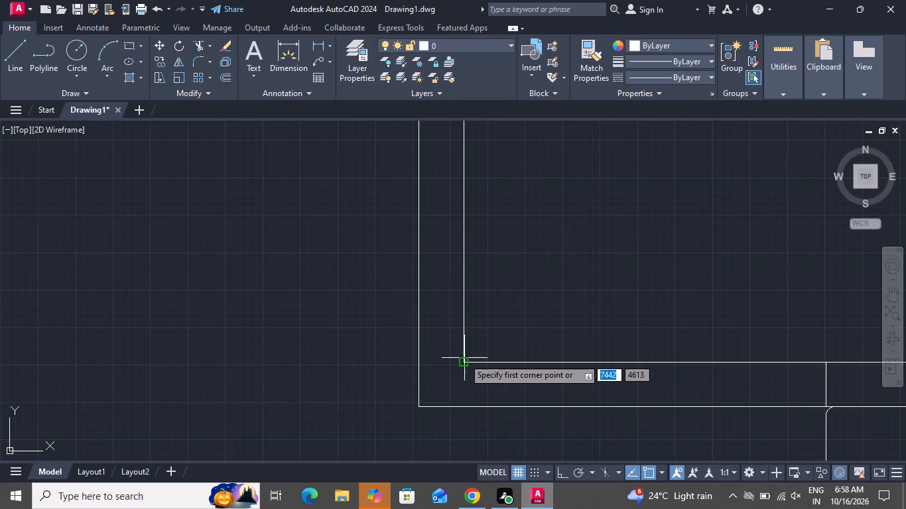
left_click(467, 363)
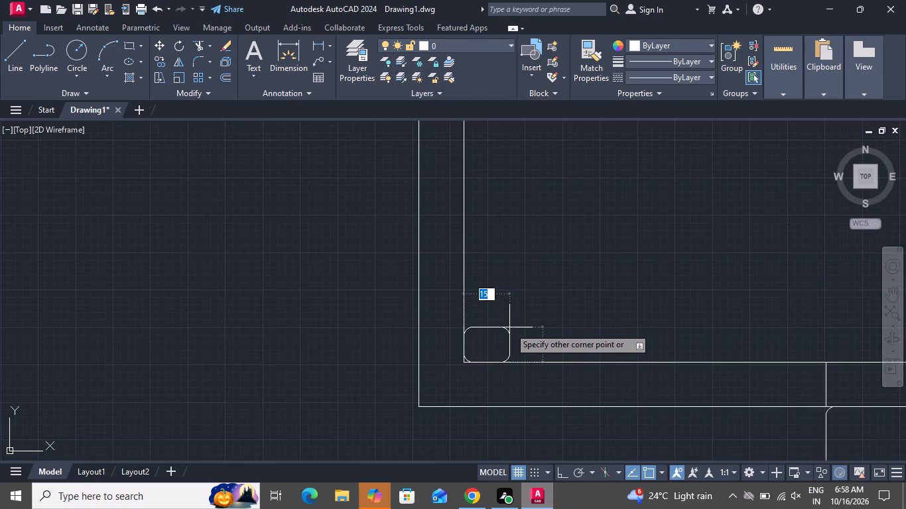
left_click(509, 327)
scroll(616, 255, "down", 1)
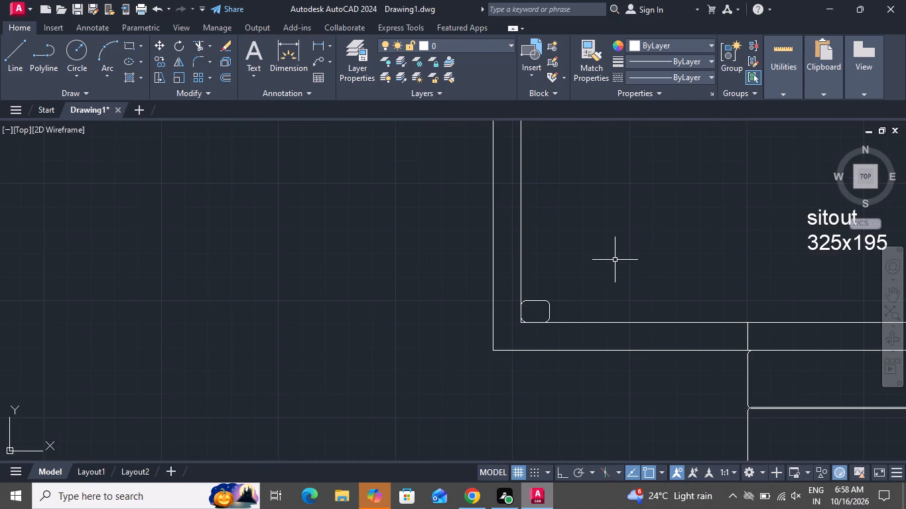
Copy the whole ground floor plan with its title about 1587 to the right and 112 up, and end the copying.
scroll(615, 260, "down", 6)
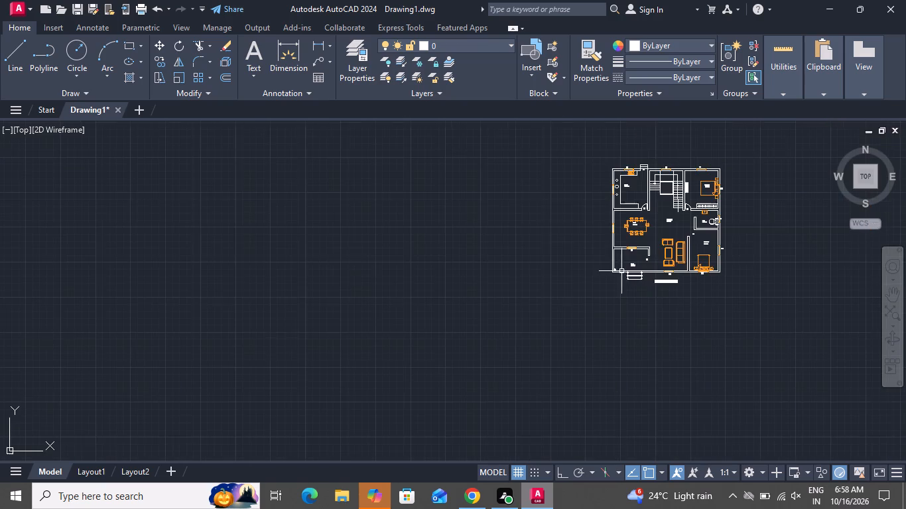
scroll(765, 196, "up", 2)
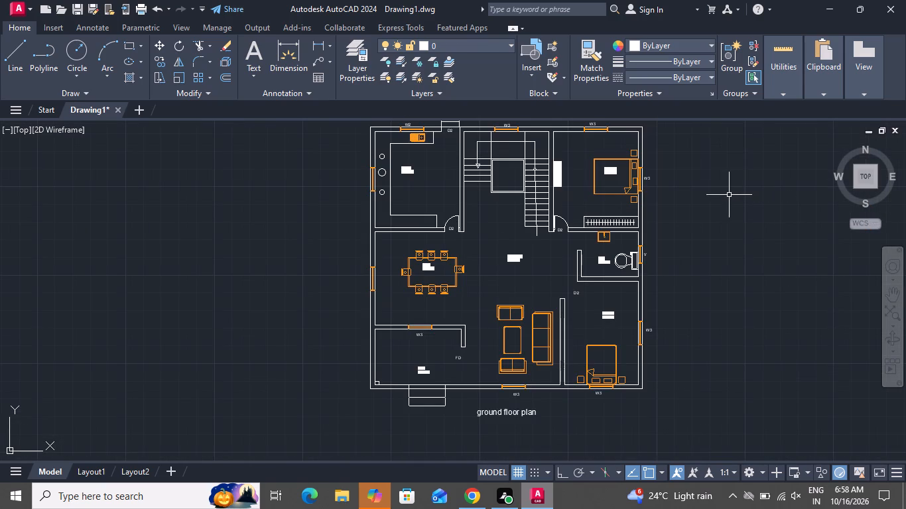
scroll(722, 209, "down", 1)
left_click(721, 142)
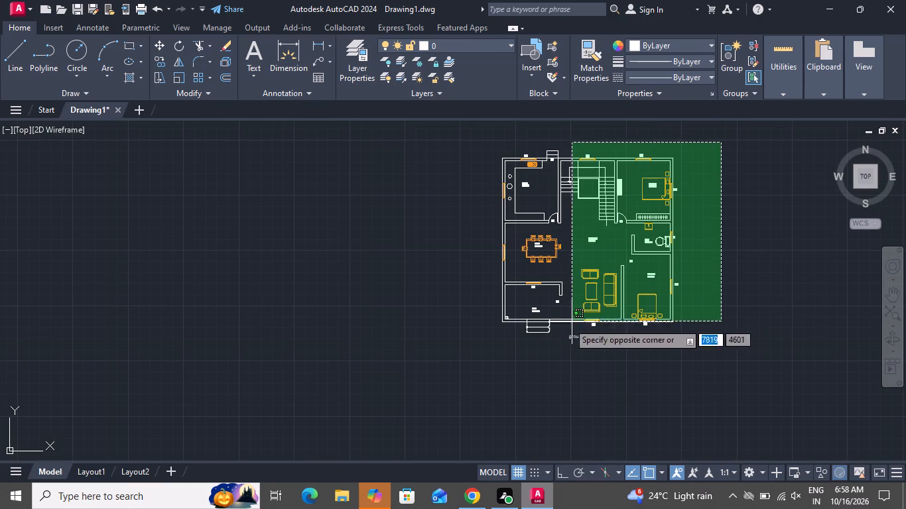
left_click(478, 343)
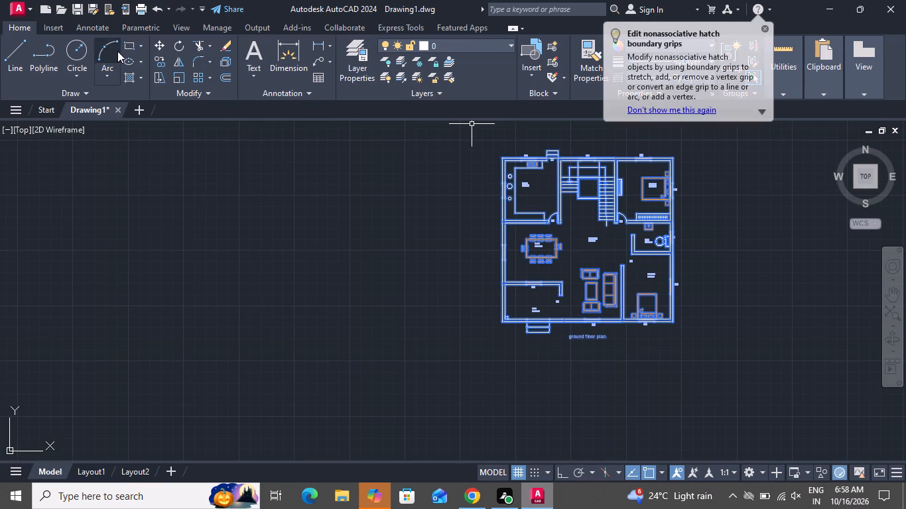
left_click(165, 65)
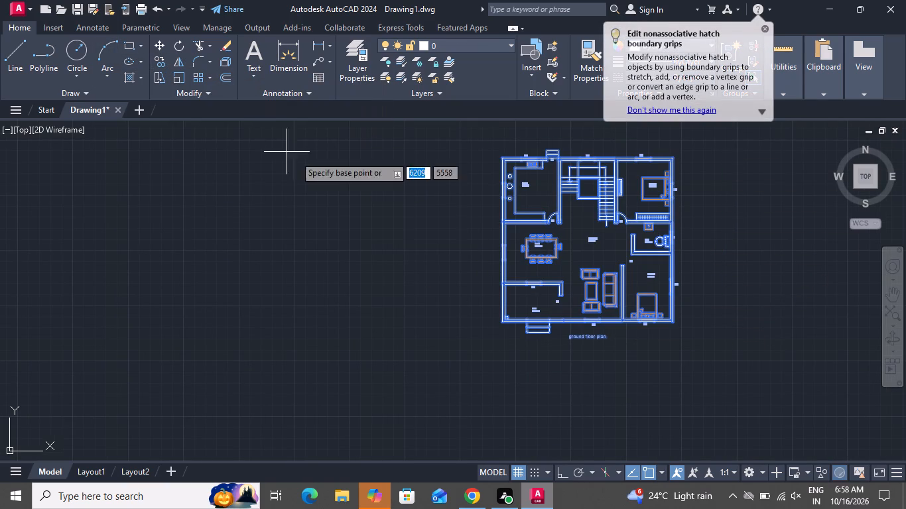
left_click(498, 326)
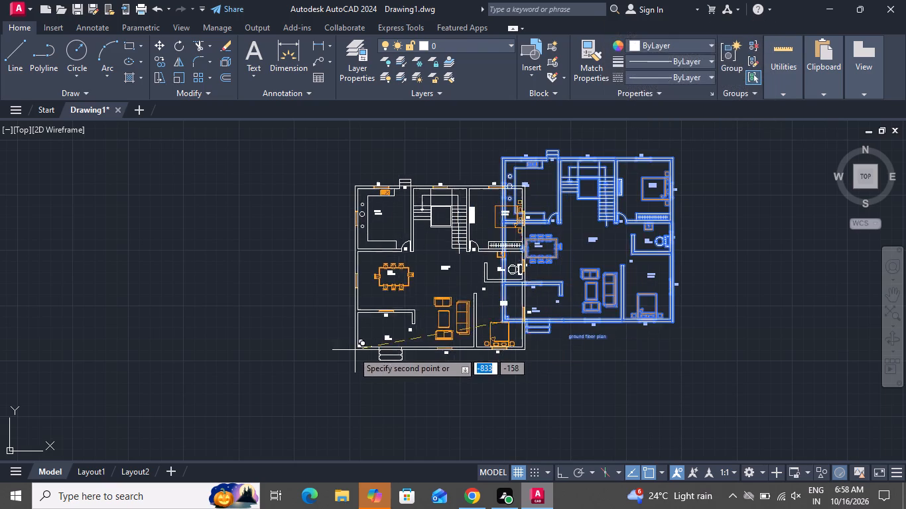
scroll(353, 351, "down", 2)
left_click(521, 332)
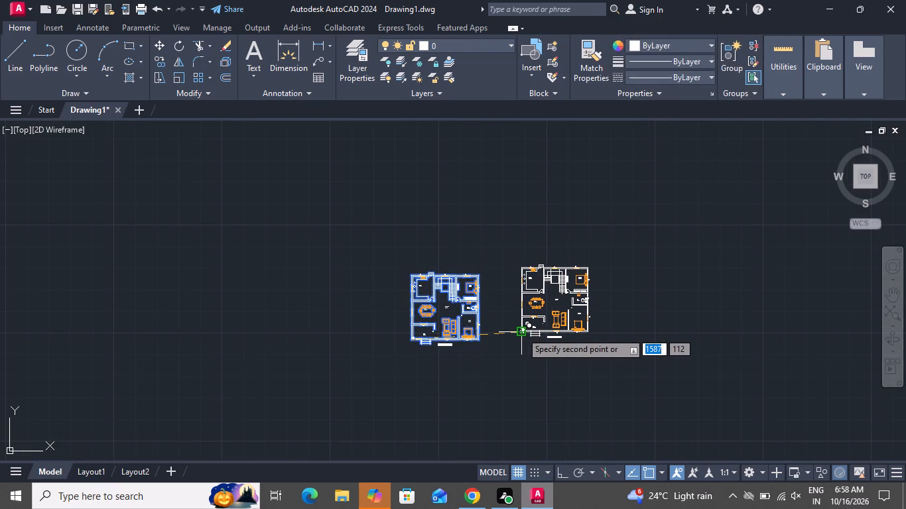
right_click(521, 332)
left_click(535, 163)
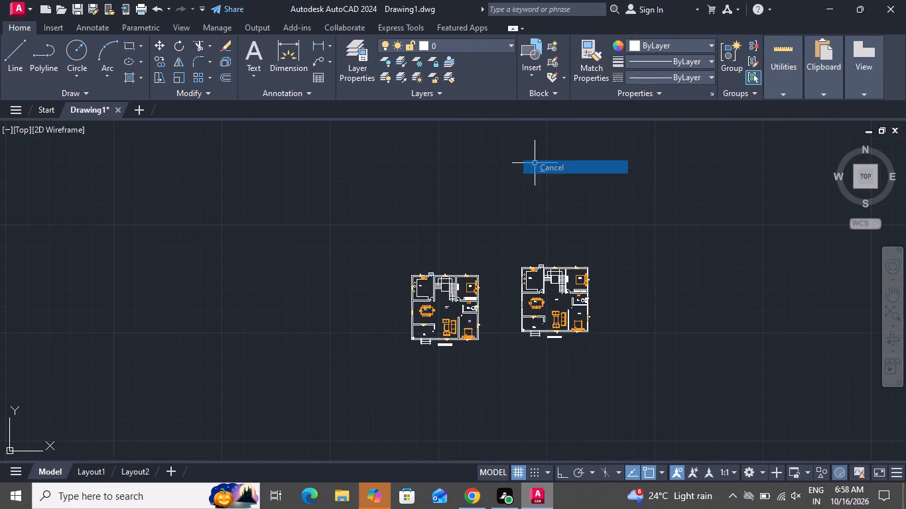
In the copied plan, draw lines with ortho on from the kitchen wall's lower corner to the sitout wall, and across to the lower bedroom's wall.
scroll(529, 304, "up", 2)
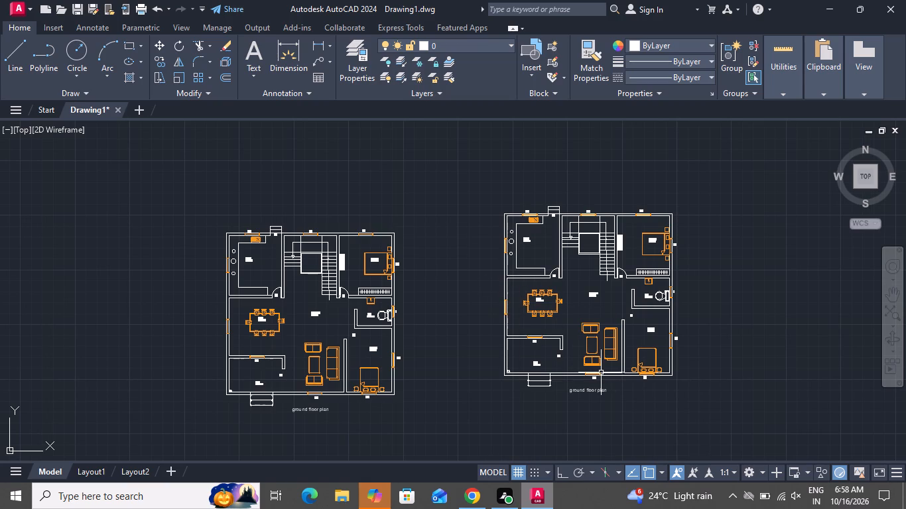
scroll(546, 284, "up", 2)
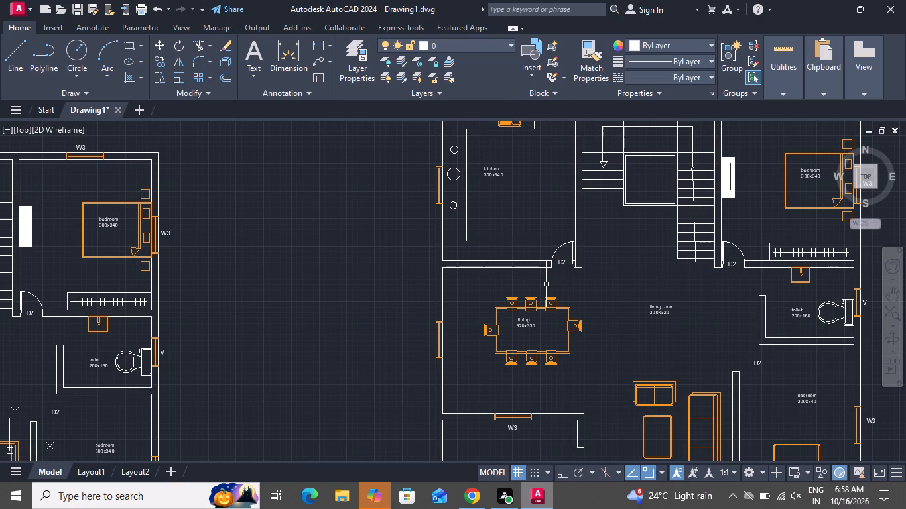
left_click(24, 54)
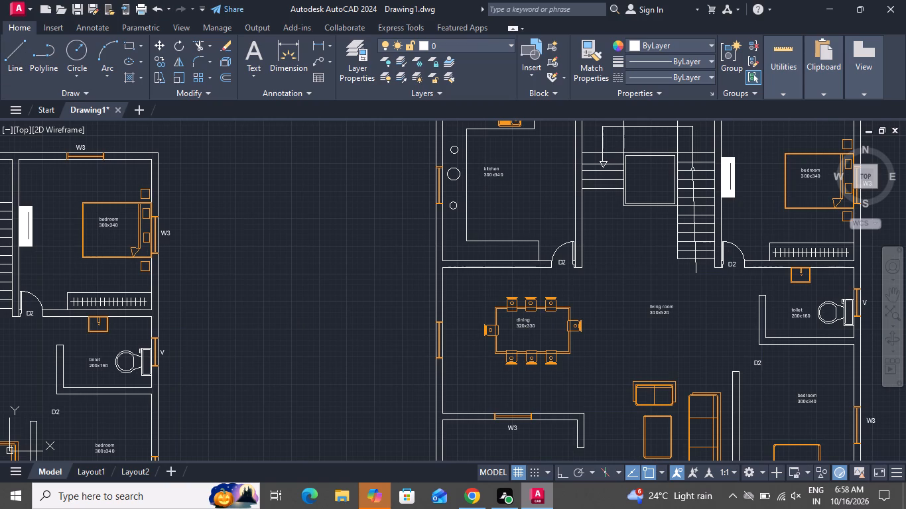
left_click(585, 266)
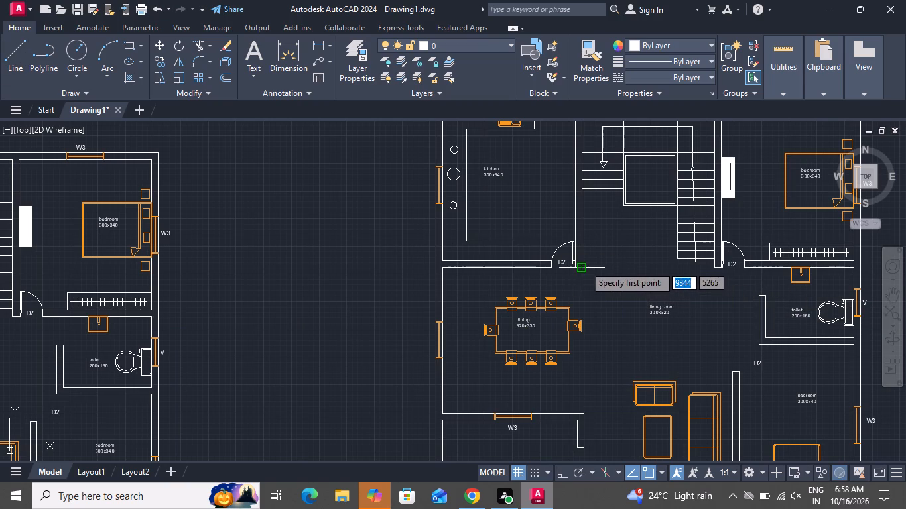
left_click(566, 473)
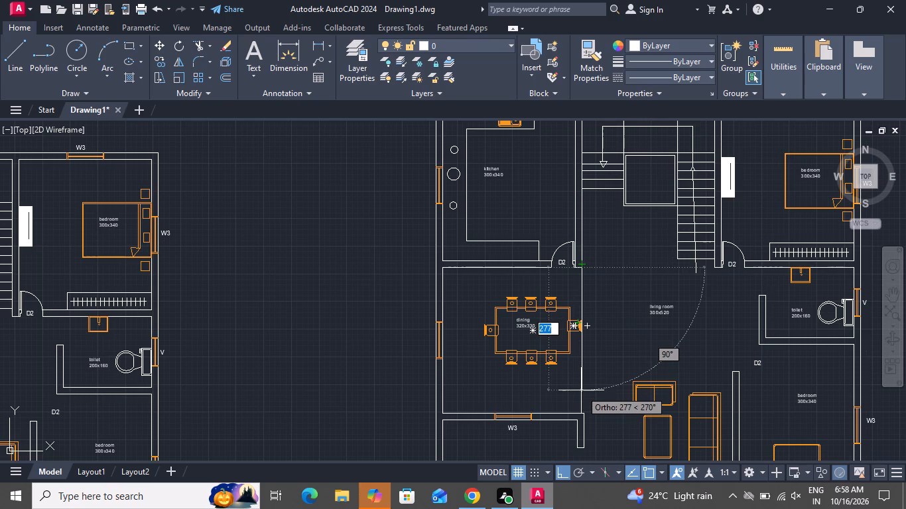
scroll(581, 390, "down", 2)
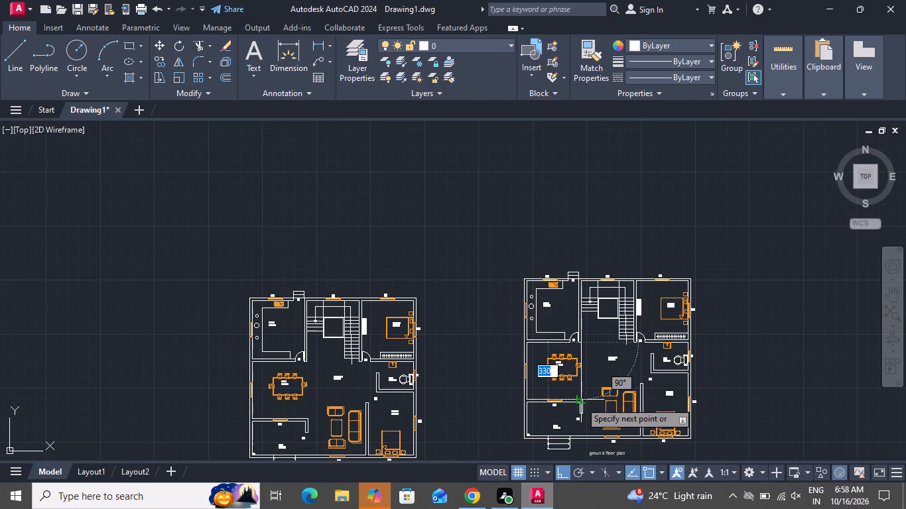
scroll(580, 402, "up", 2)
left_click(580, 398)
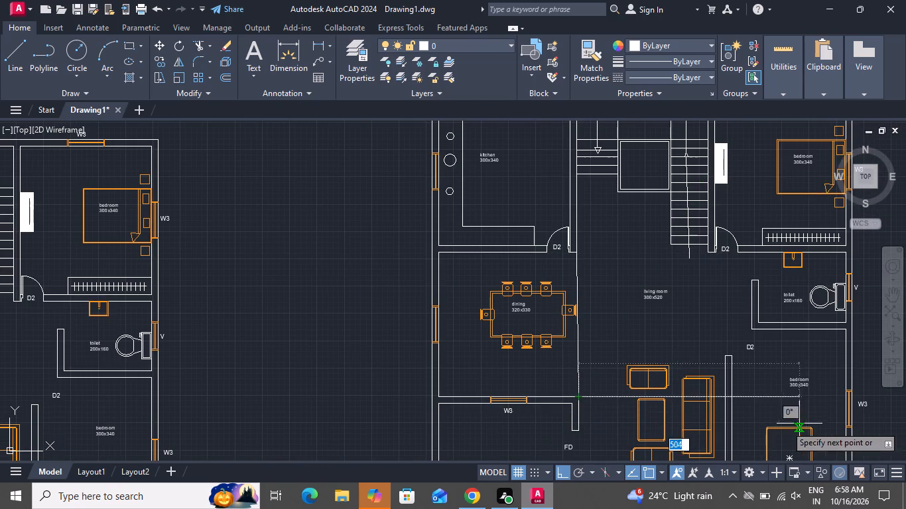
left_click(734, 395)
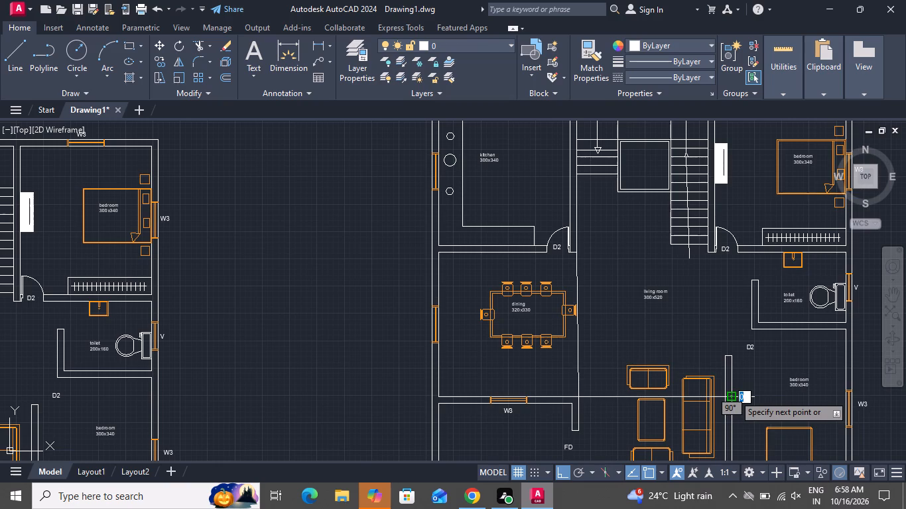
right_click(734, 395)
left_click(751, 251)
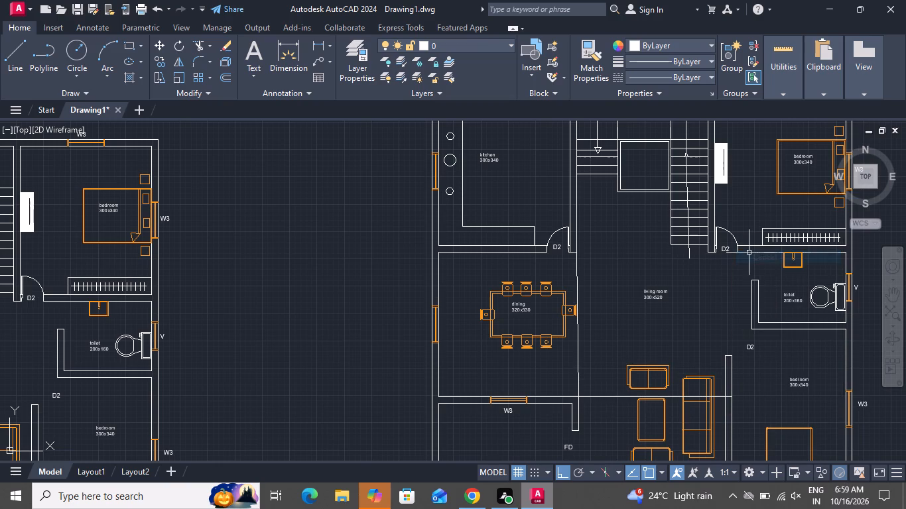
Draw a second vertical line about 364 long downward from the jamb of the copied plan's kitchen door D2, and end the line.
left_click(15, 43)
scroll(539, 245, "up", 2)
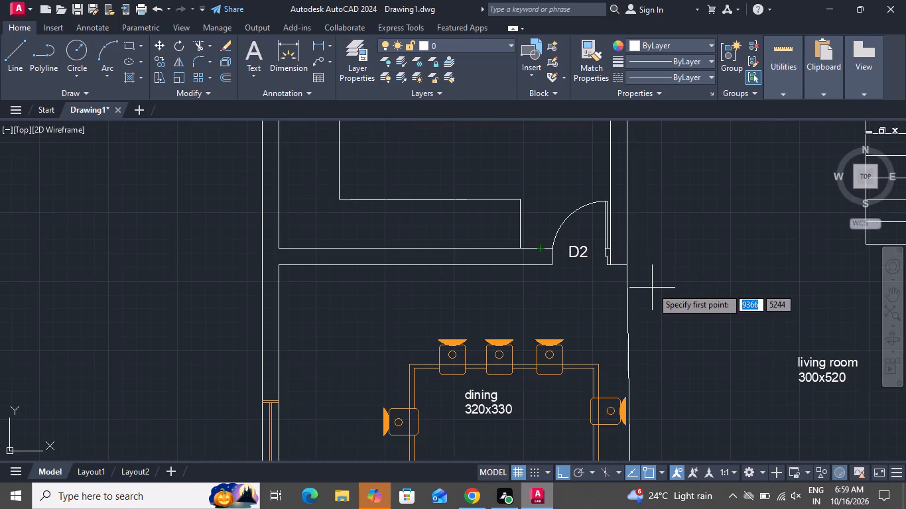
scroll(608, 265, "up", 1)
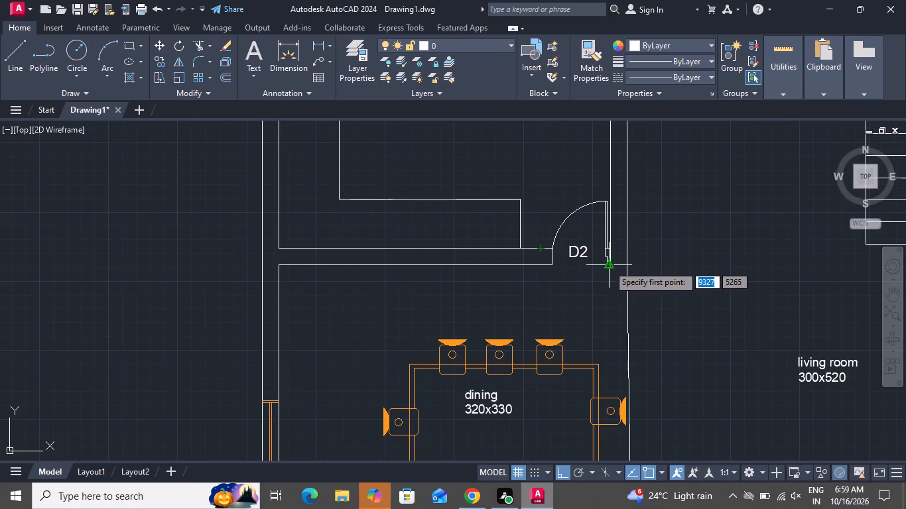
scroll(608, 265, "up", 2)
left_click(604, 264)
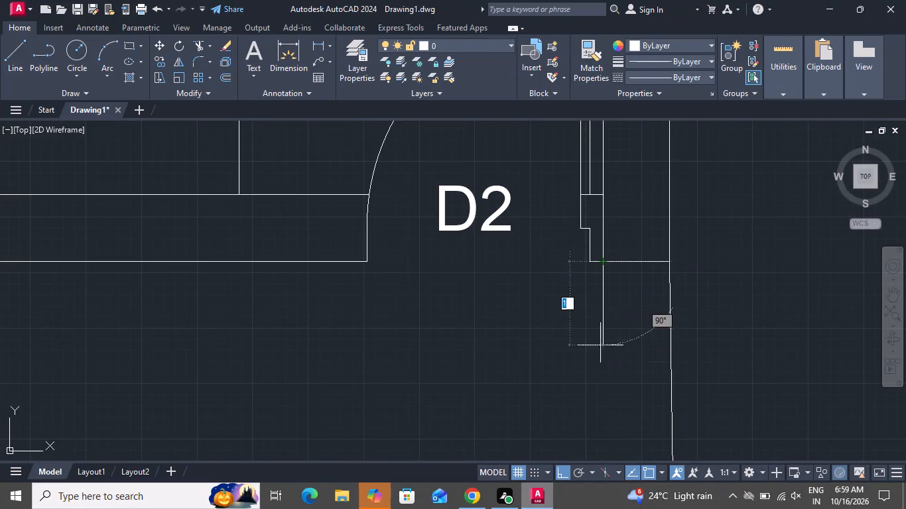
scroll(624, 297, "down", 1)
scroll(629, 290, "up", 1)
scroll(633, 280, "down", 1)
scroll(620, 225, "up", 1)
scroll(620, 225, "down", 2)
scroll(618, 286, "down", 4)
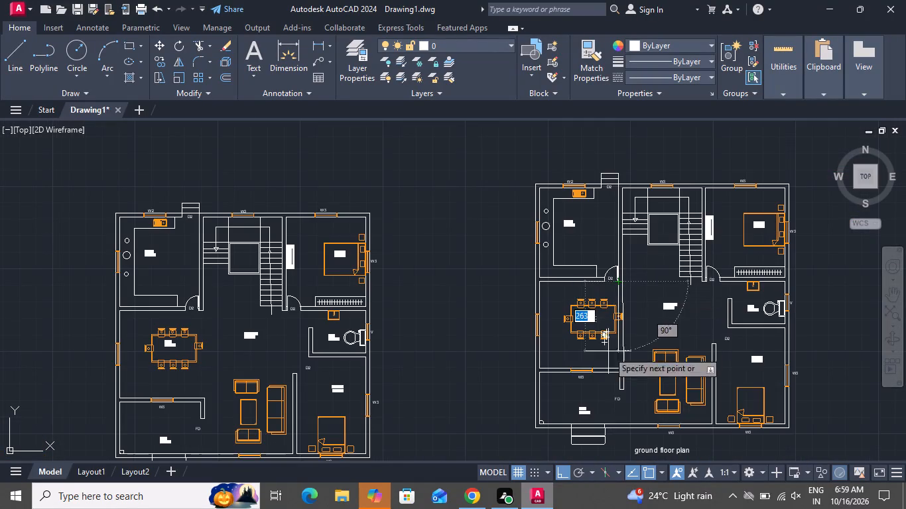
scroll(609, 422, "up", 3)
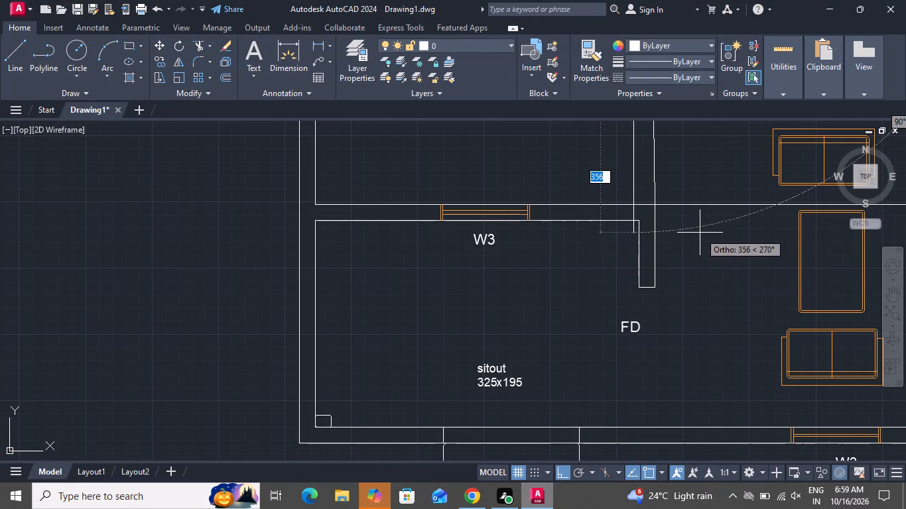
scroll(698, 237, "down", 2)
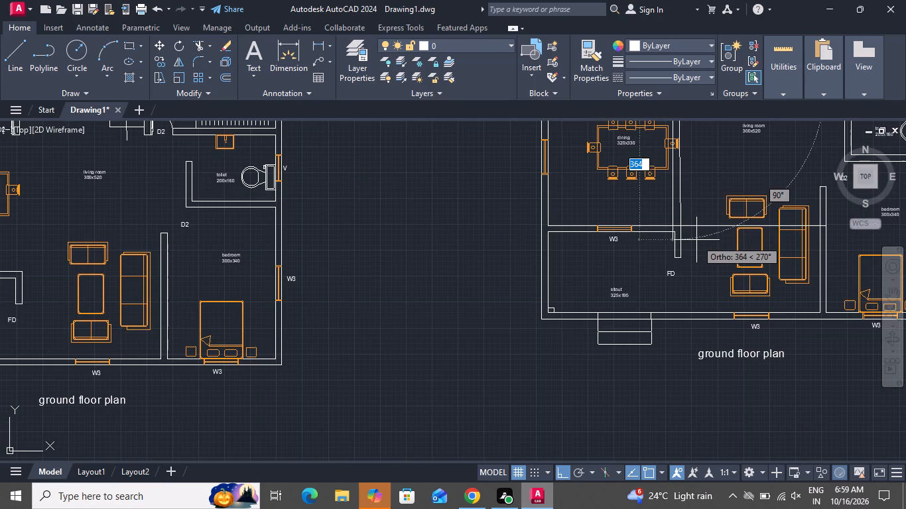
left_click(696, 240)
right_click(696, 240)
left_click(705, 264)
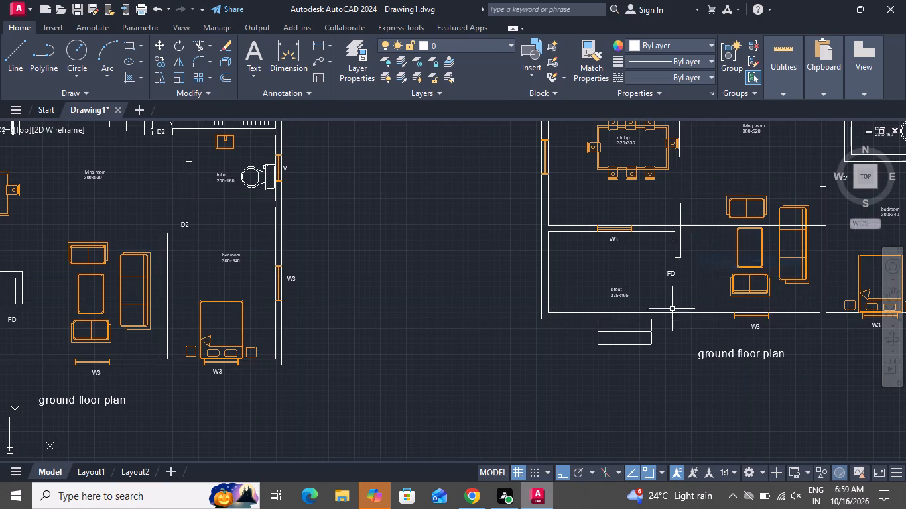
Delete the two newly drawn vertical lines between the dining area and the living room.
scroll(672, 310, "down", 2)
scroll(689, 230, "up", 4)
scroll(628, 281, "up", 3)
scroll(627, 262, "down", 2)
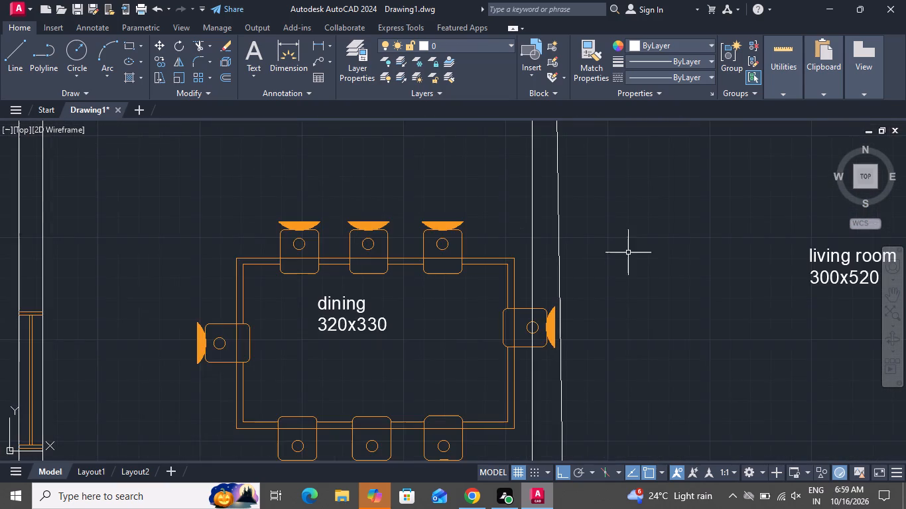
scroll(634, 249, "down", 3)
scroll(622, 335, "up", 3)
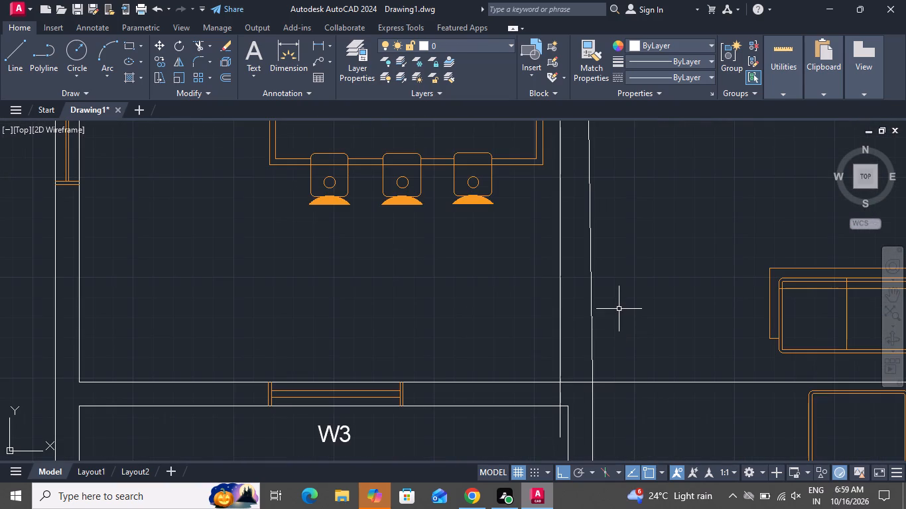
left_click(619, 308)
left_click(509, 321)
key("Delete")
Erase the copied plan's sitout inner walls with window W3, the horizontal line, the upper and long sofas and the coffee table.
scroll(575, 358, "down", 3)
left_click(696, 319)
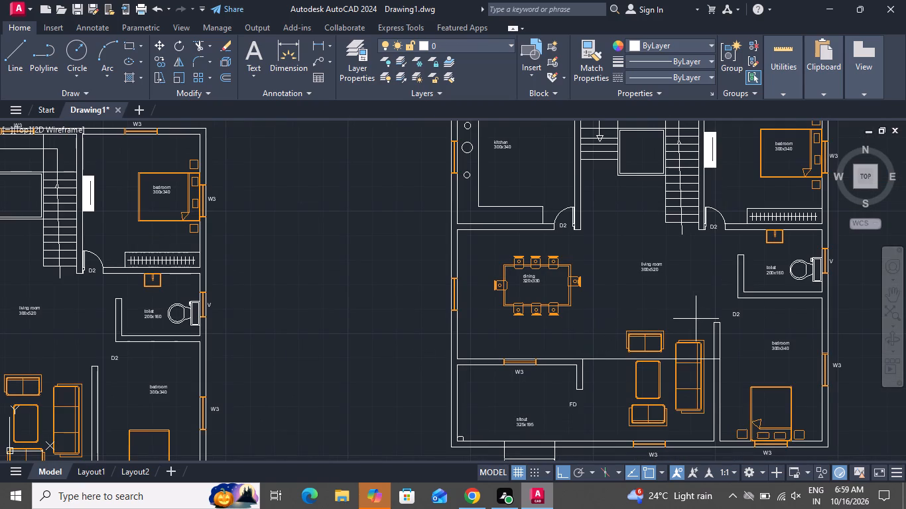
left_click(486, 401)
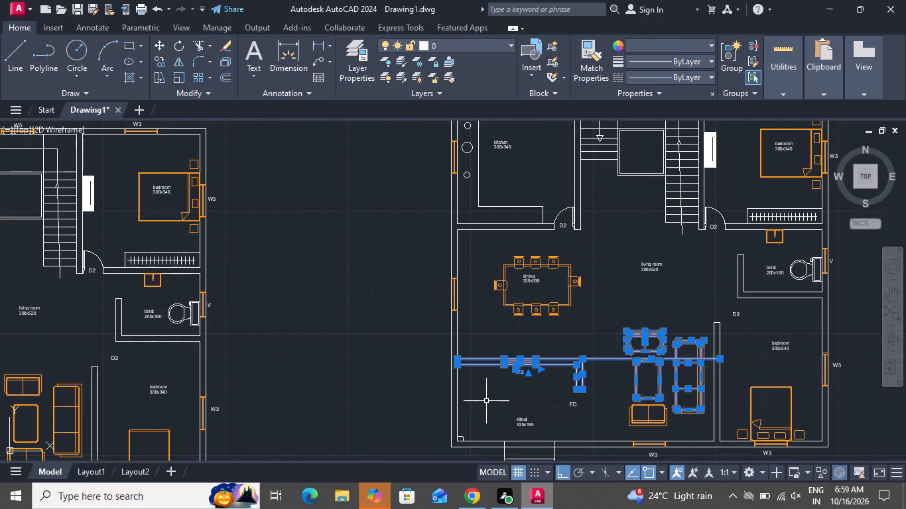
key("Delete")
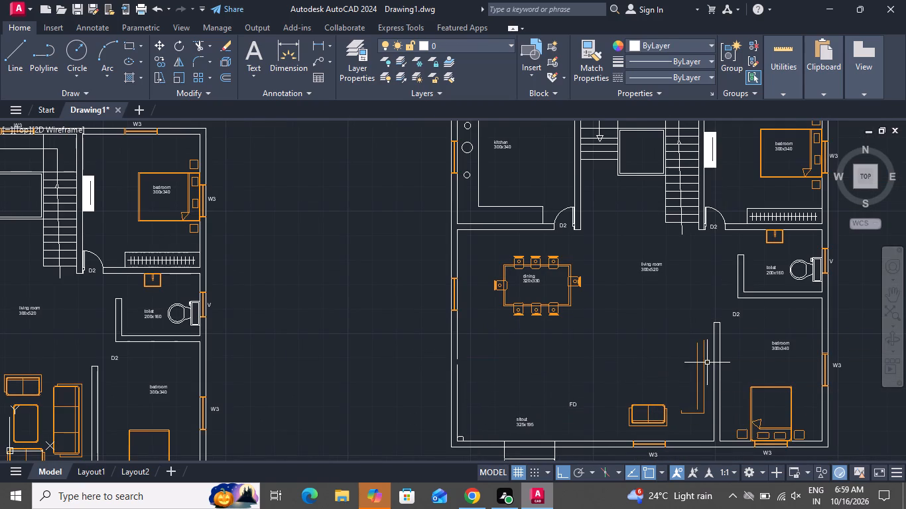
scroll(710, 361, "up", 2)
left_click(707, 354)
left_click(586, 391)
scroll(582, 374, "down", 3)
key("Delete")
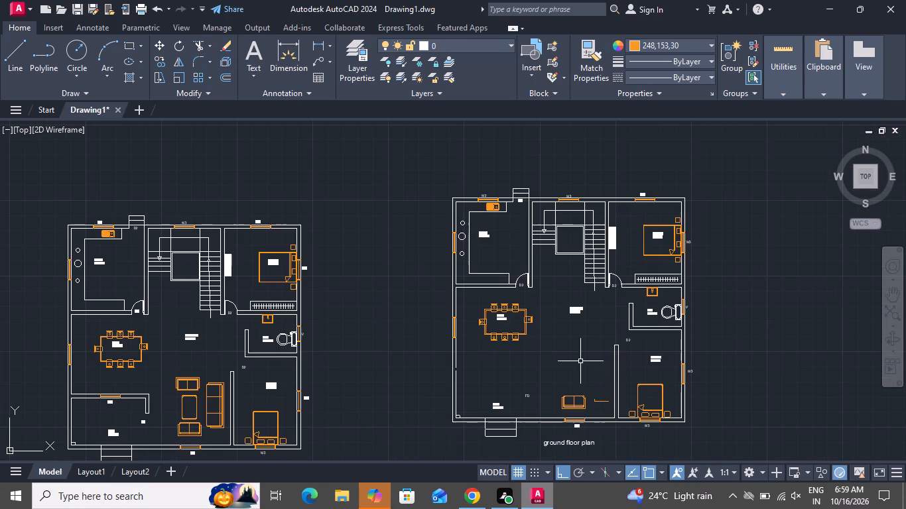
Erase the dining set, the dining, living room, sitout and FD labels, and the remaining sofa and stray sofa line.
left_click(598, 304)
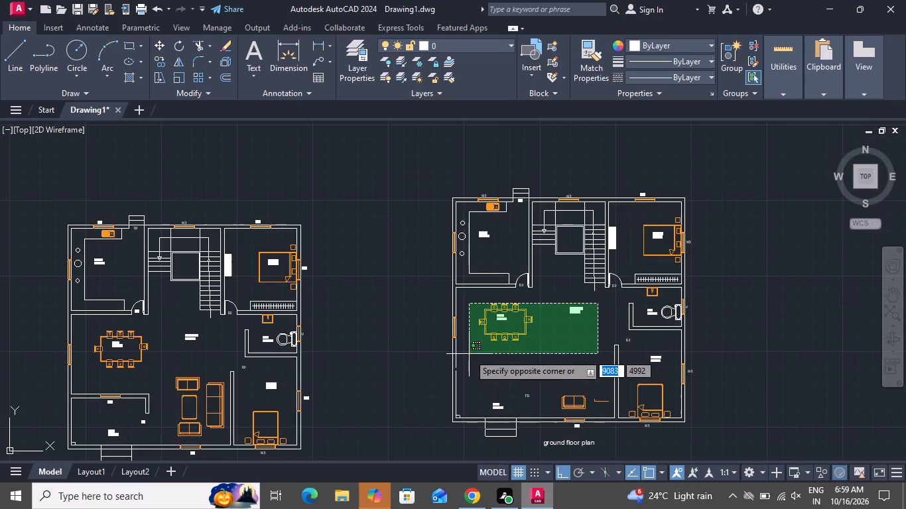
left_click(469, 354)
key("Delete")
scroll(579, 422, "up", 1)
scroll(579, 422, "down", 1)
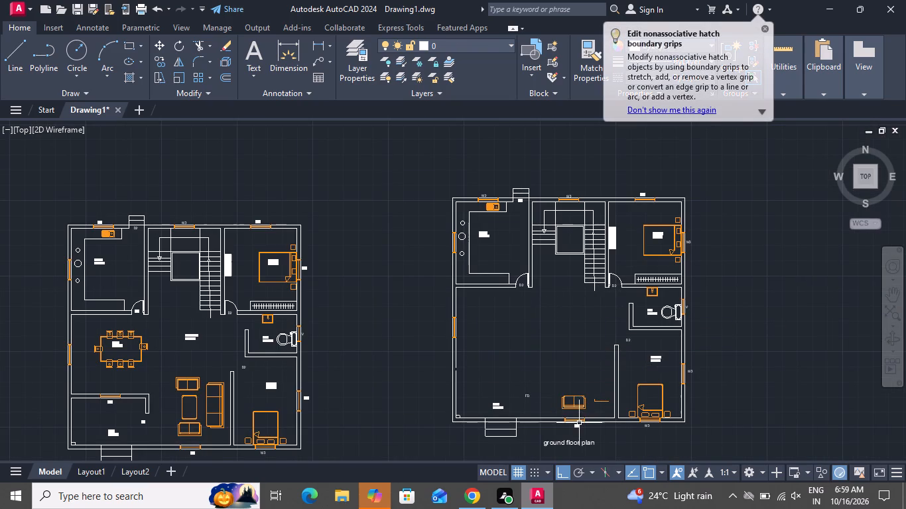
scroll(579, 424, "up", 4)
left_click(679, 290)
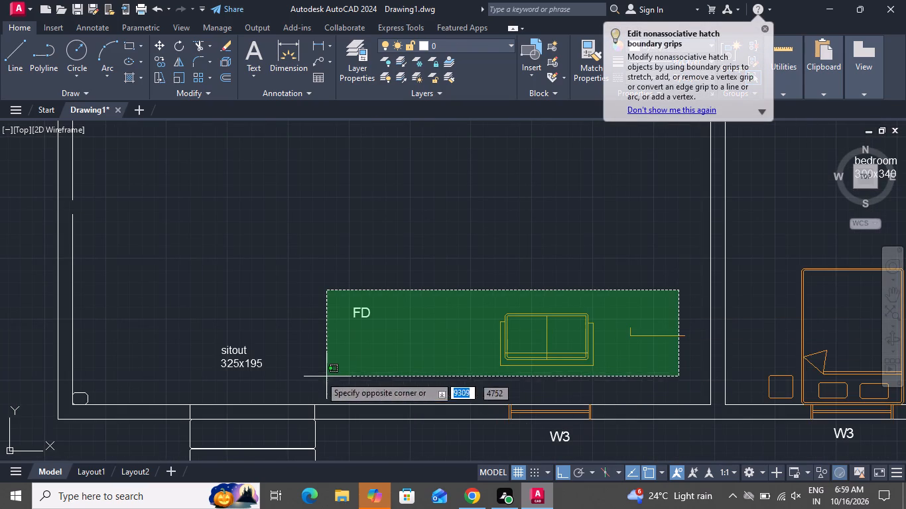
left_click(204, 381)
key("Delete")
Erase the kitchen's sink, hob circles, upper and side counter lines, kitchen label and the rear entrance's D2 label from the copied plan.
scroll(330, 394, "down", 1)
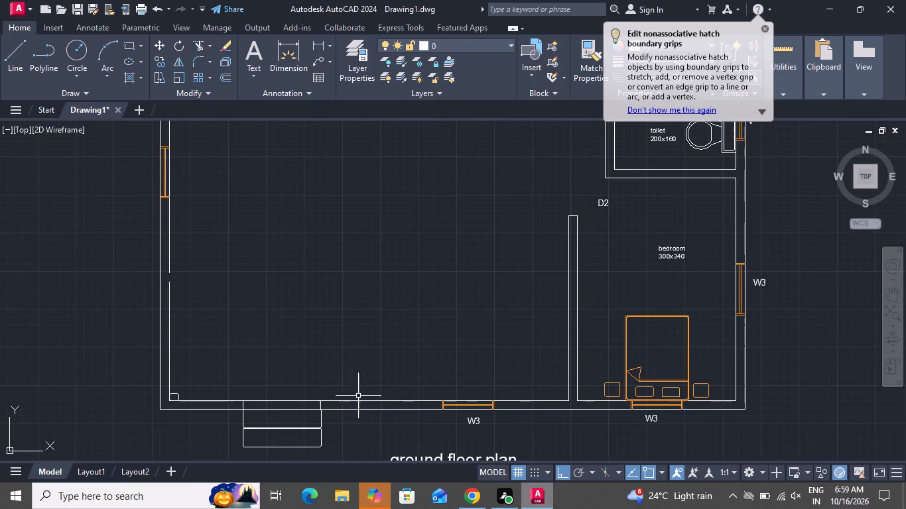
scroll(437, 414, "down", 2)
scroll(406, 202, "up", 3)
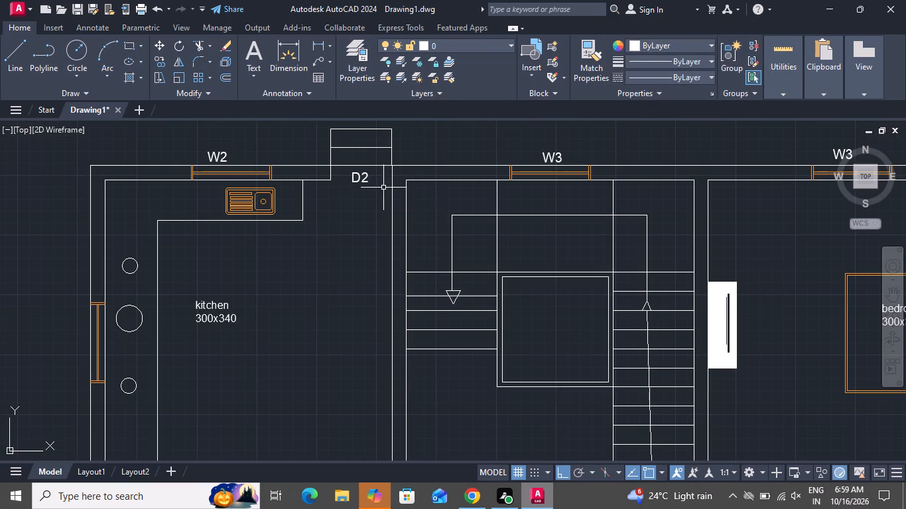
left_click(383, 188)
left_click(119, 404)
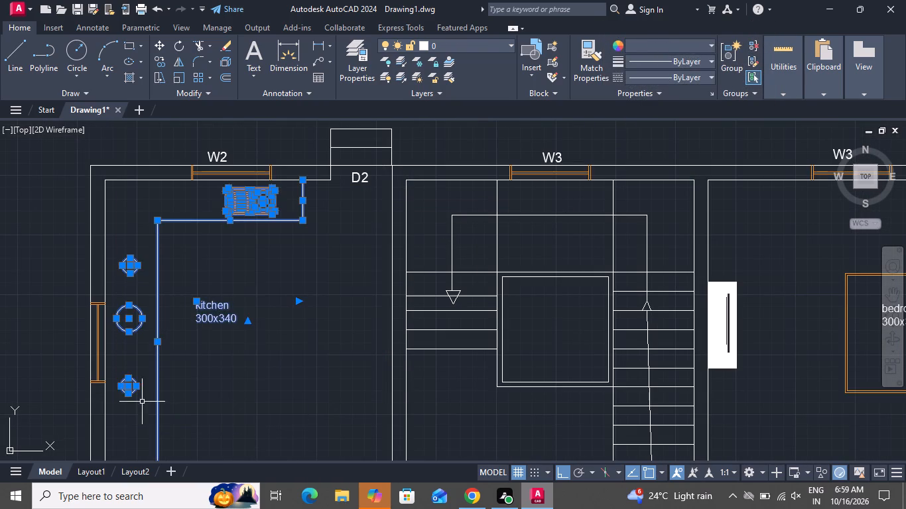
key("Delete")
scroll(316, 278, "down", 1)
left_click(345, 217)
key("Delete")
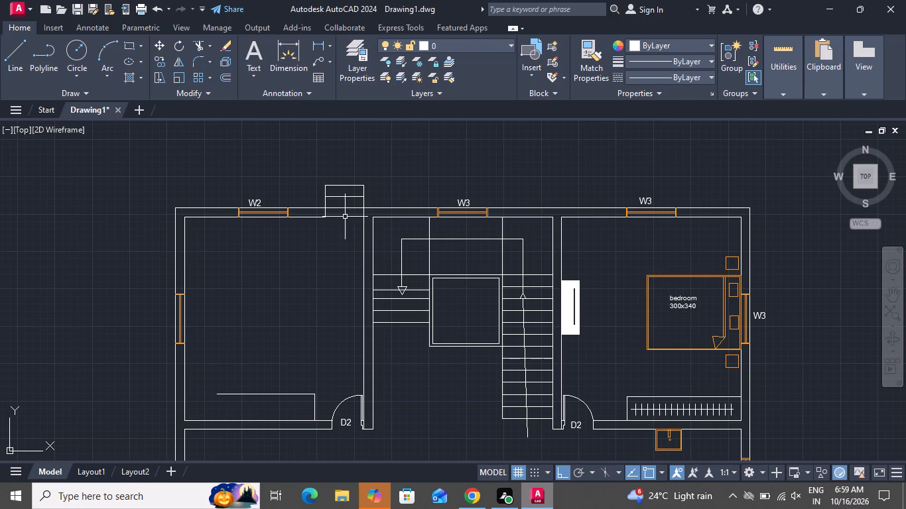
Erase the wall between kitchen and dining with its door swing, D2 label and the remaining counter lines.
left_click(348, 361)
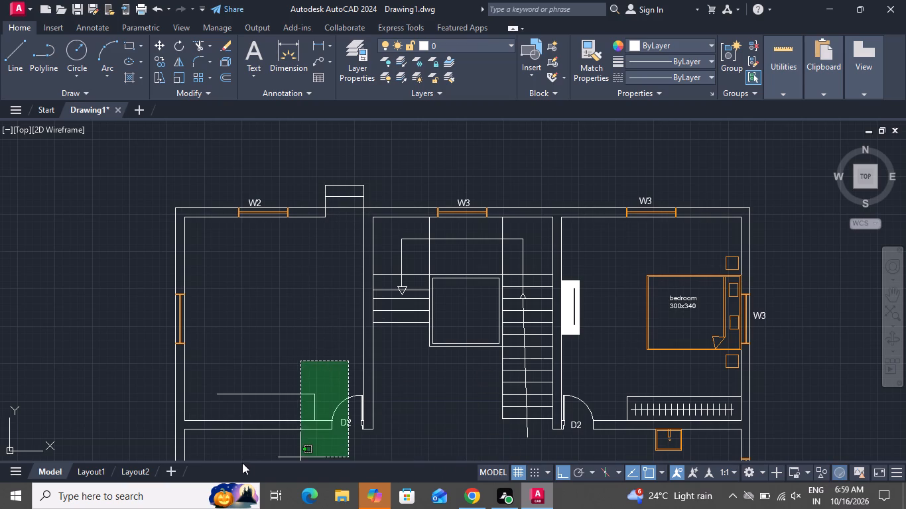
left_click(222, 439)
key("Delete")
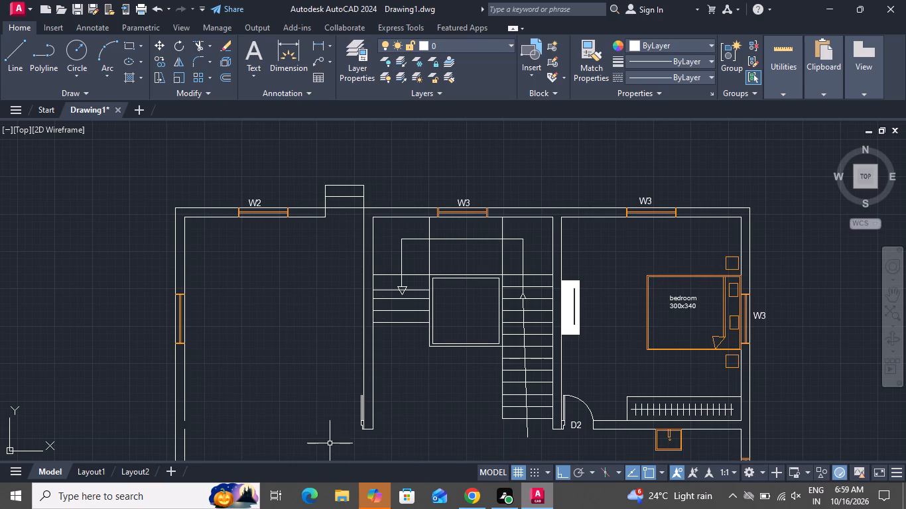
Erase the leftover door frame lines beside the lower end of the wall between the former kitchen and the stairs.
scroll(329, 451, "up", 2)
scroll(332, 449, "down", 1)
scroll(333, 445, "up", 1)
scroll(374, 402, "up", 1)
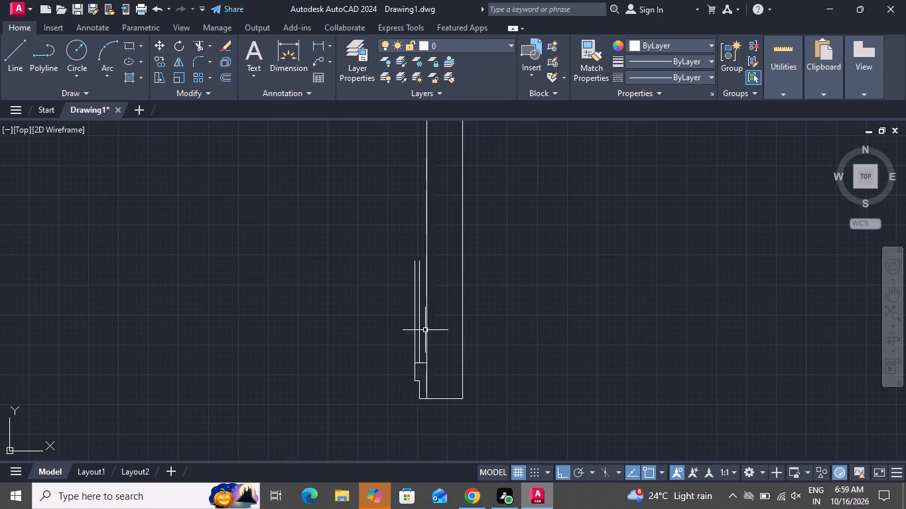
scroll(413, 326, "up", 2)
left_click(439, 289)
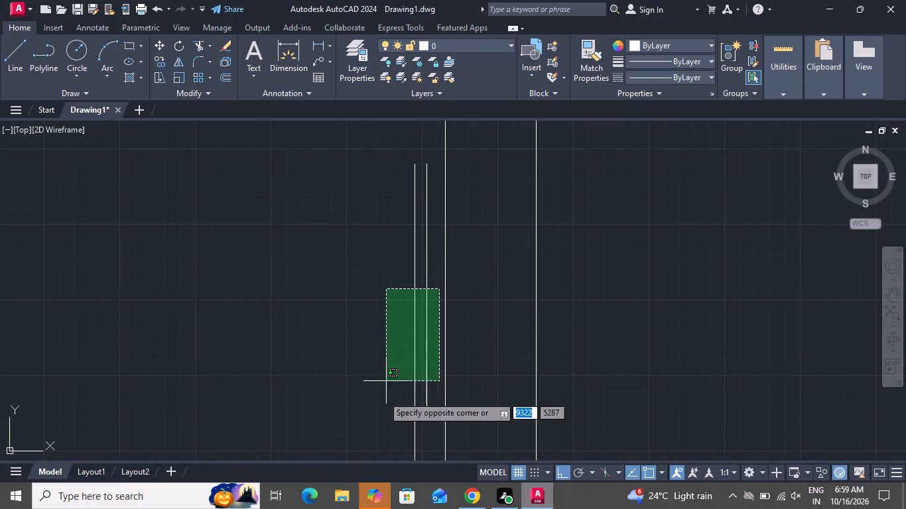
left_click(365, 449)
scroll(370, 408, "down", 1)
scroll(370, 408, "up", 1)
scroll(371, 406, "down", 2)
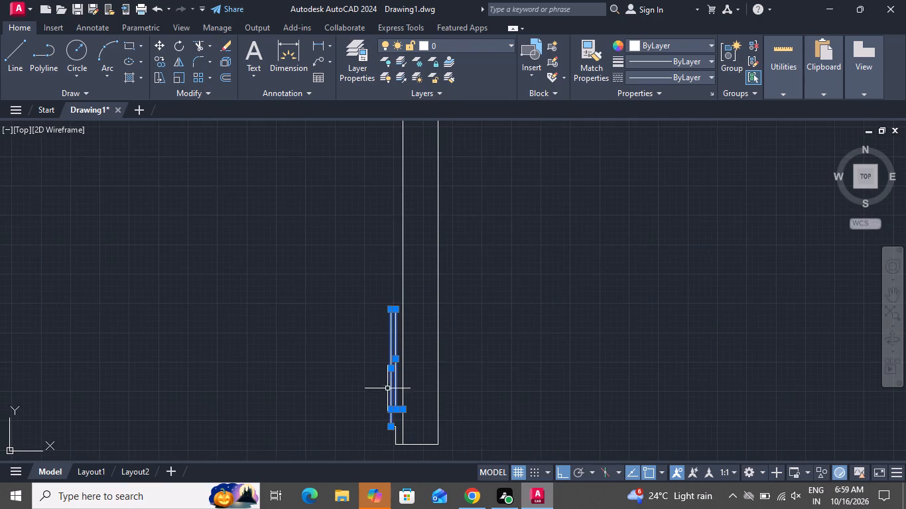
scroll(393, 377, "down", 1)
scroll(401, 425, "up", 3)
left_click(375, 367)
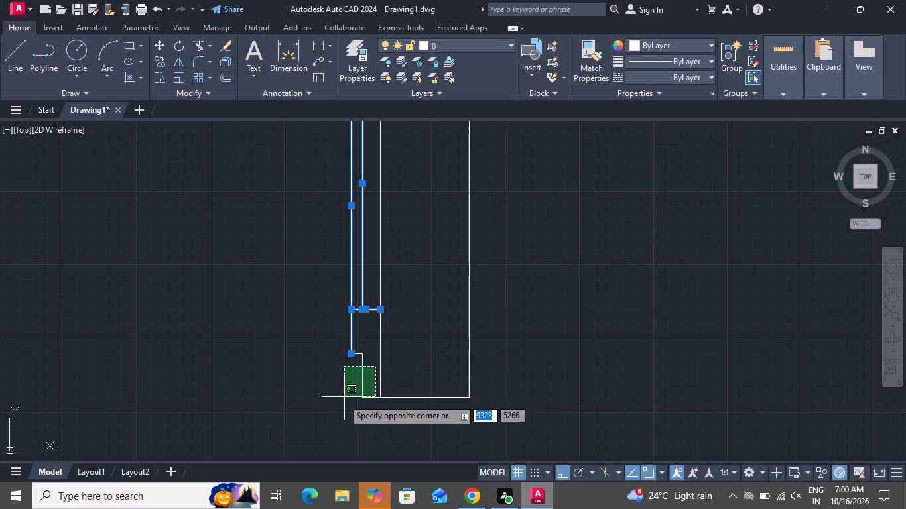
left_click(335, 408)
left_click(361, 354)
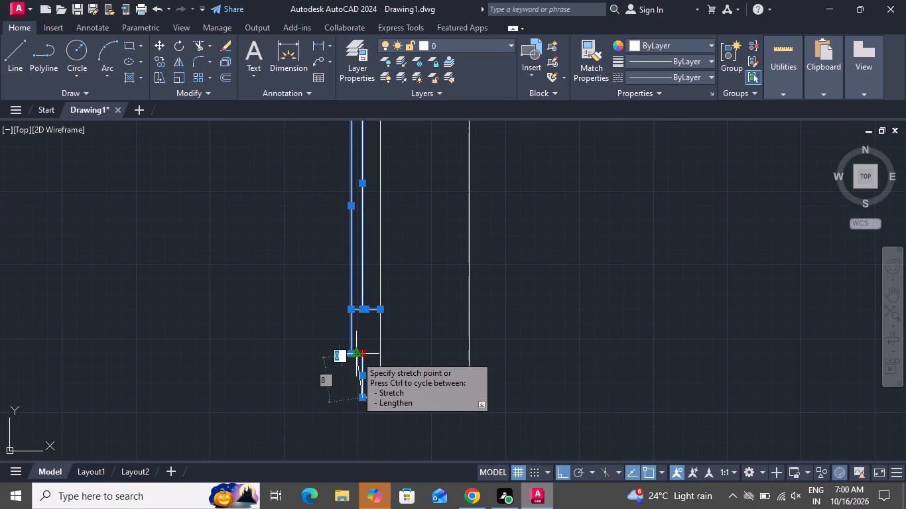
left_click(356, 356)
key("Delete")
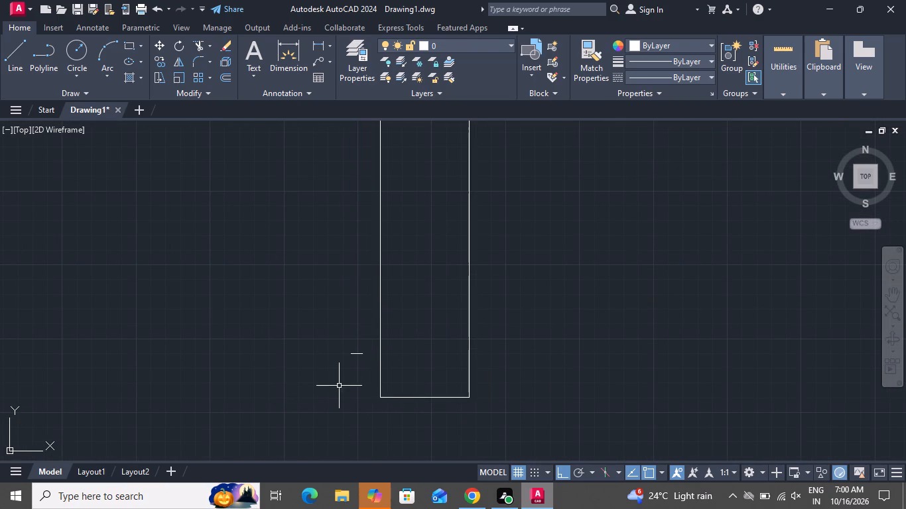
left_click(357, 346)
left_click(324, 375)
key("Delete")
scroll(324, 375, "down", 3)
scroll(356, 379, "up", 1)
scroll(360, 380, "down", 1)
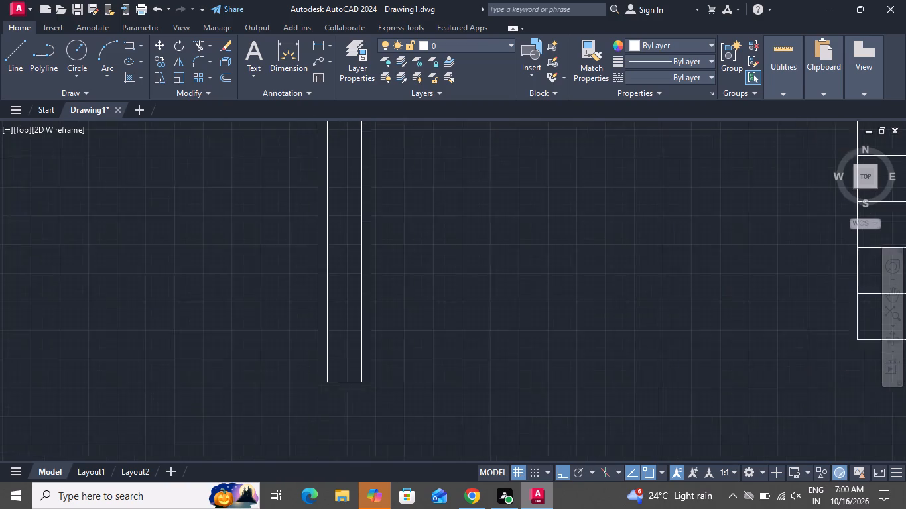
scroll(360, 380, "down", 3)
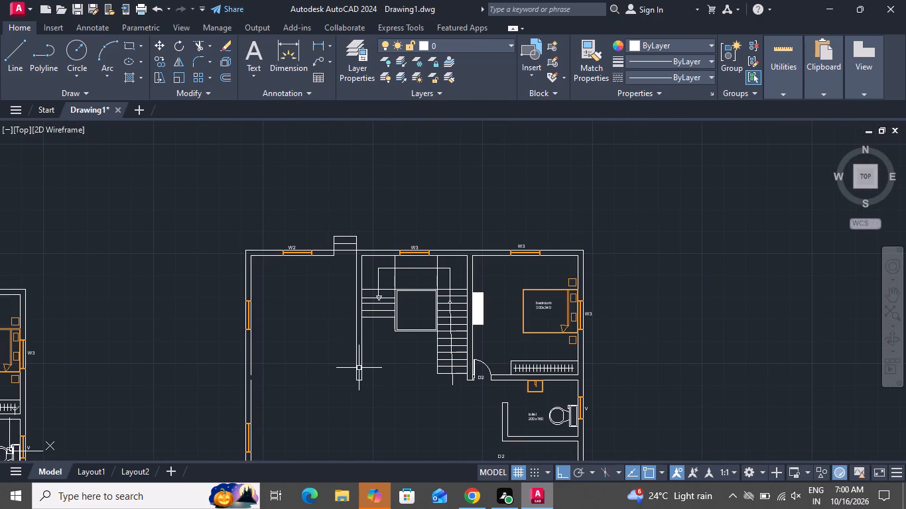
Erase the rear entrance steps and their connecting lines beside the stair room in the copied plan.
scroll(315, 257, "up", 3)
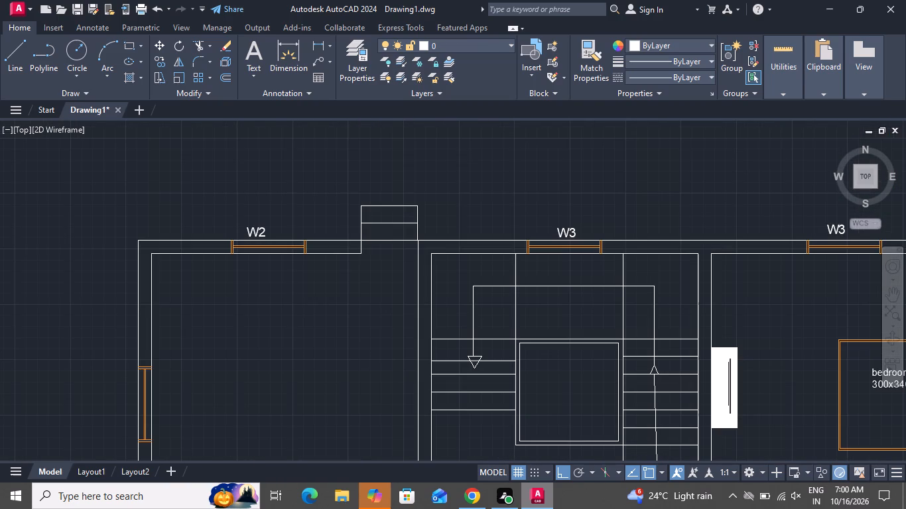
left_click_drag(544, 168, 535, 171)
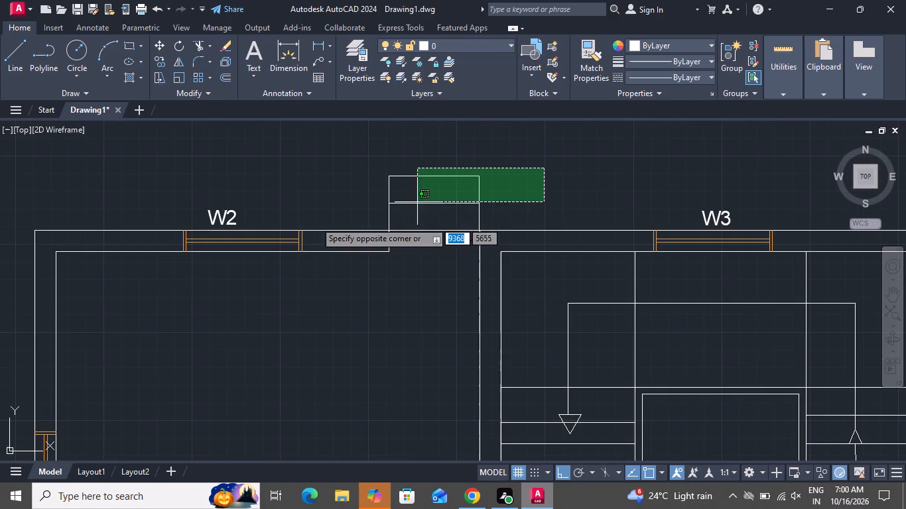
left_click(251, 223)
key("Delete")
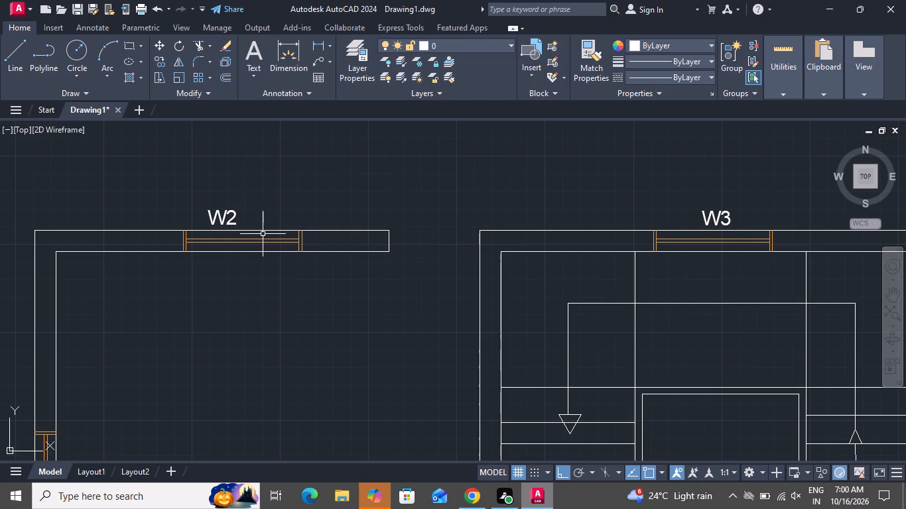
Erase the window in the former kitchen's rear wall together with its W2 label.
left_click(309, 237)
left_click(149, 243)
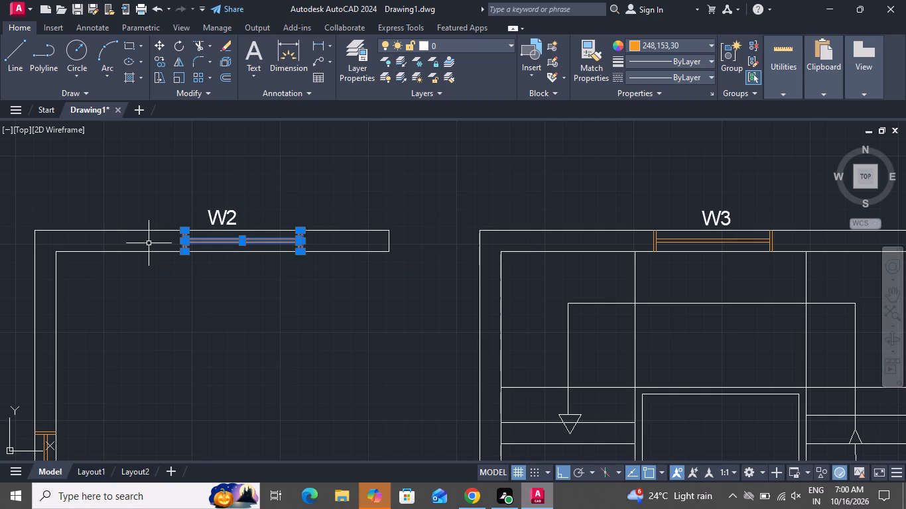
key("Delete")
left_click(209, 223)
key("Delete")
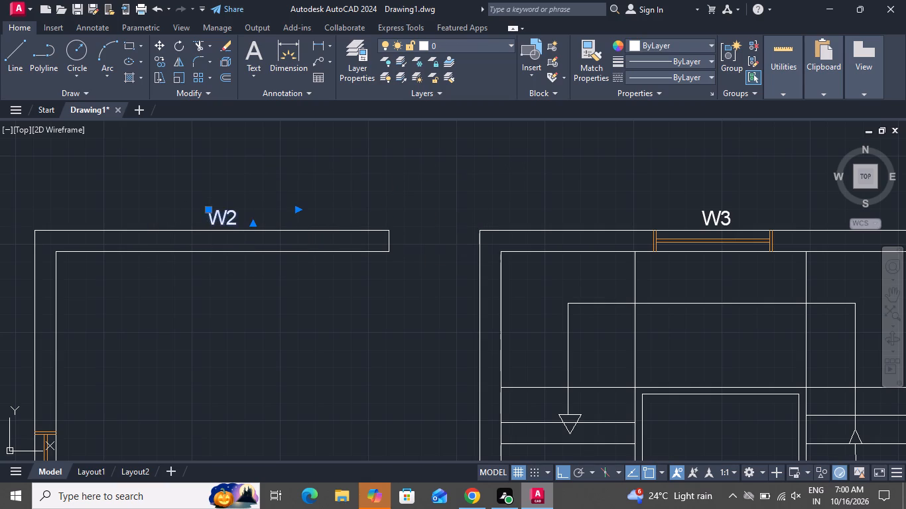
Erase the former kitchen's side window from the copied plan's left outer wall, keeping the wall lines.
scroll(263, 215, "down", 3)
scroll(198, 295, "up", 3)
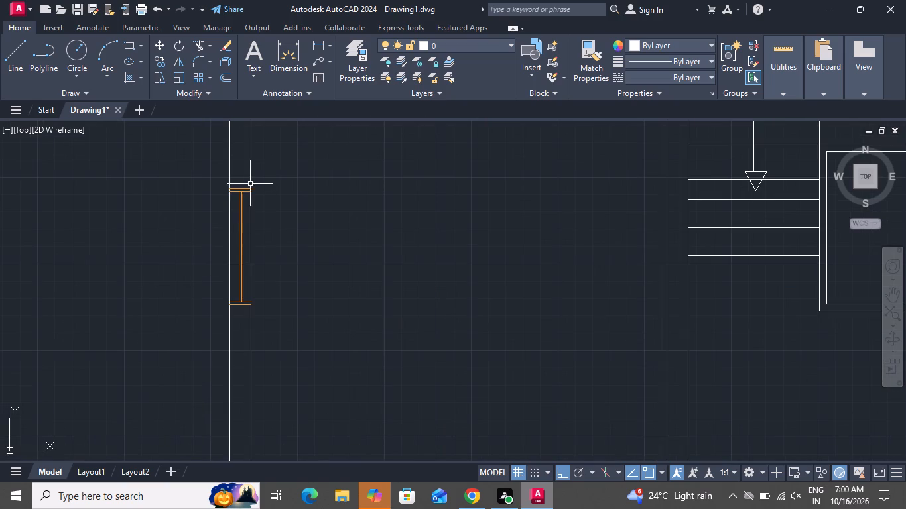
left_click(247, 180)
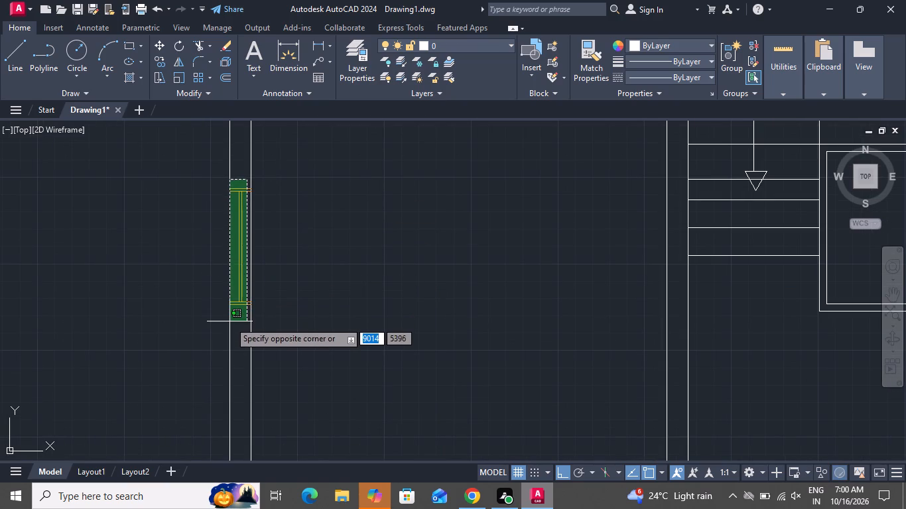
left_click(229, 321)
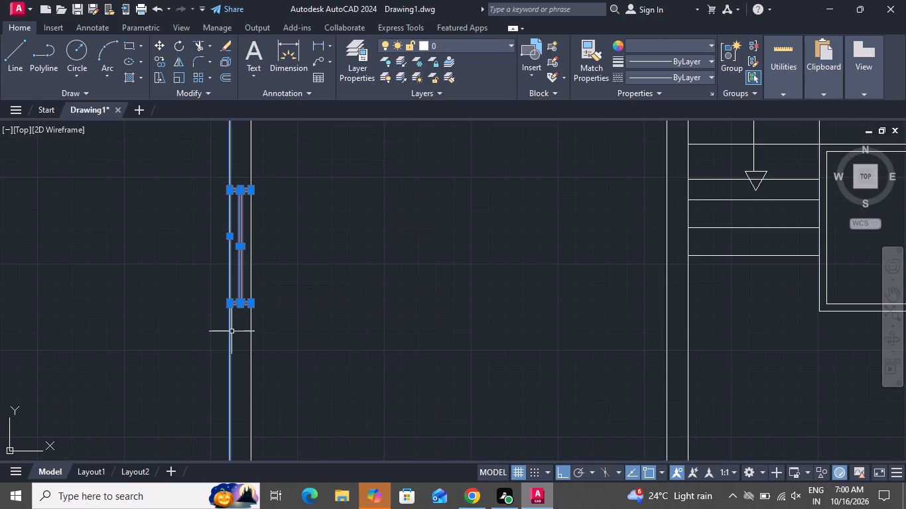
key("Escape")
left_click(245, 184)
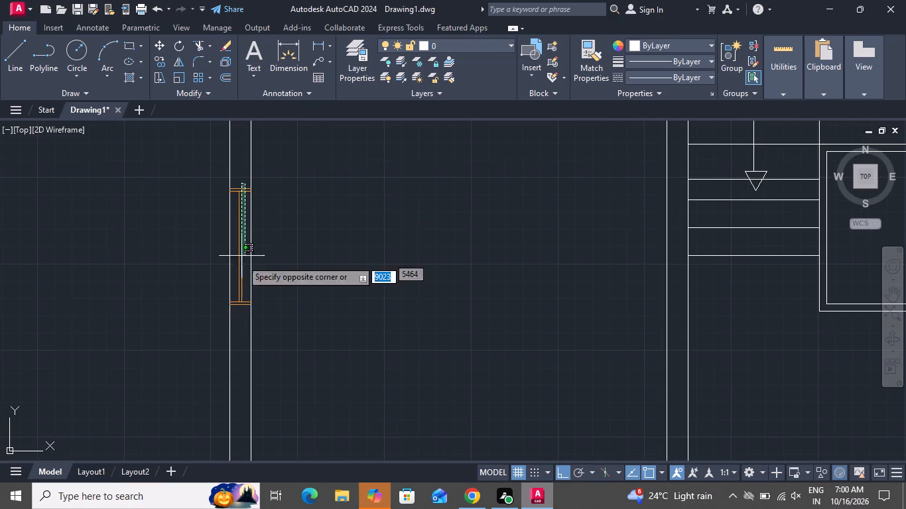
left_click(235, 323)
key("Delete")
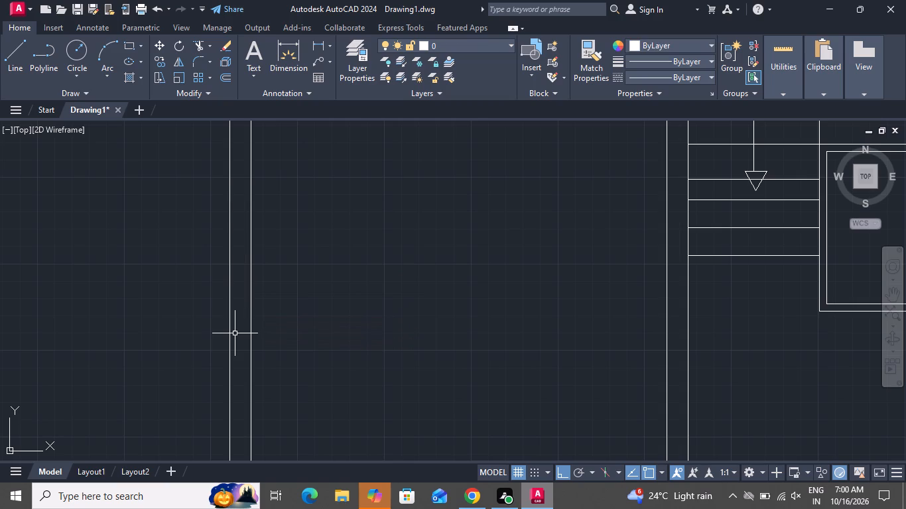
Erase the former dining area's window from the copied plan's left outer wall, keeping the wall lines.
scroll(244, 325, "up", 1)
scroll(249, 319, "down", 6)
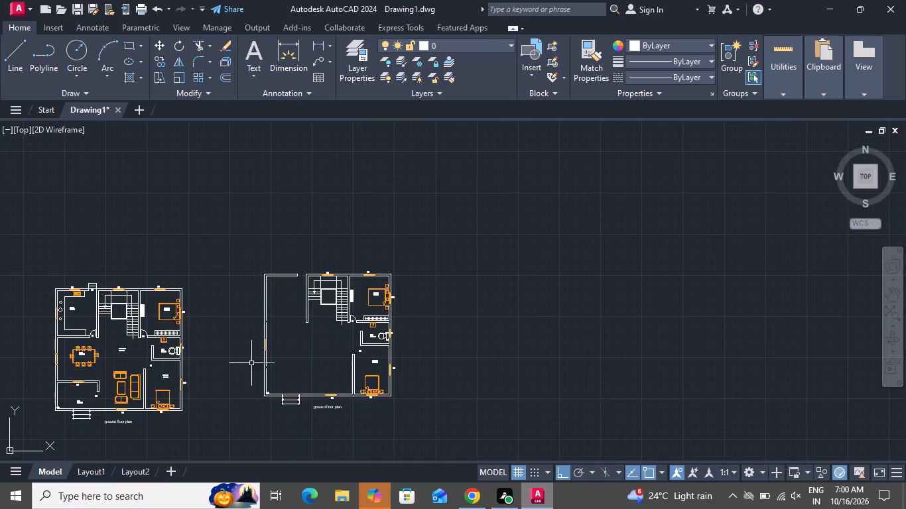
scroll(252, 360, "up", 6)
scroll(328, 318, "down", 2)
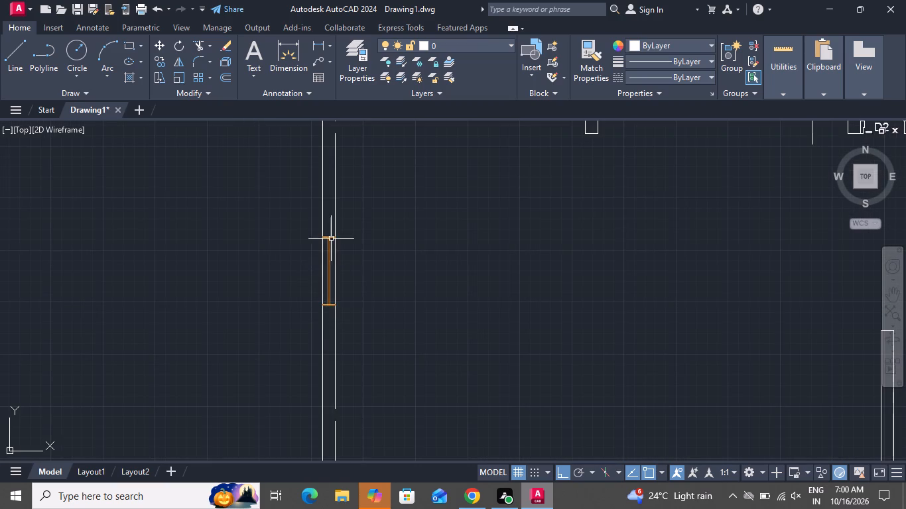
scroll(331, 233, "up", 3)
left_click(333, 231)
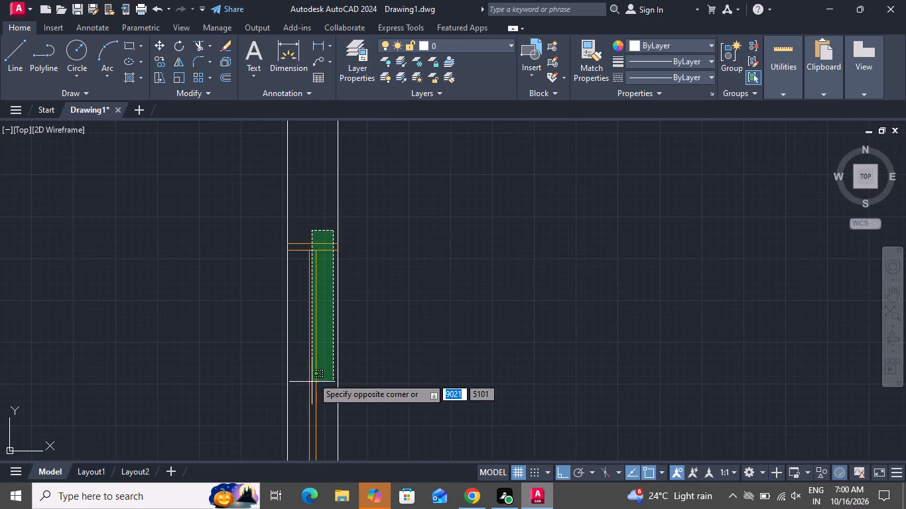
scroll(317, 362, "down", 4)
scroll(317, 402, "up", 3)
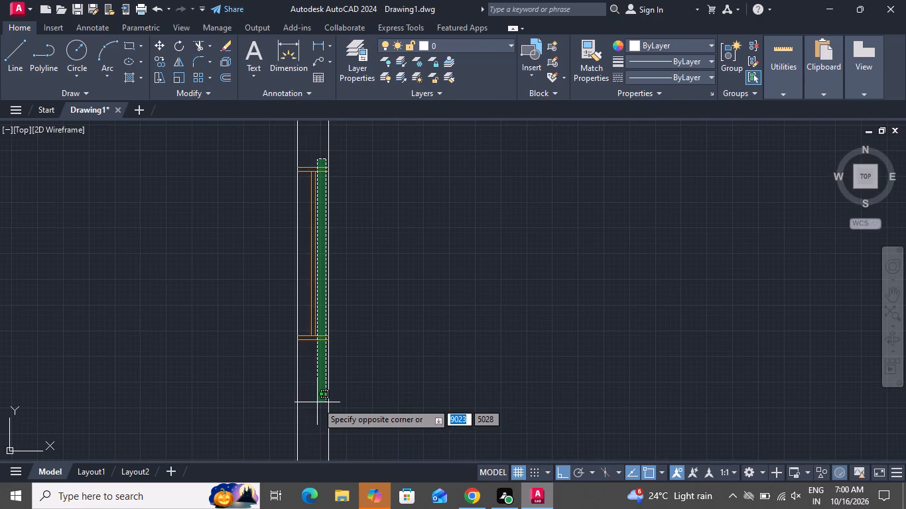
left_click(308, 386)
key("Delete")
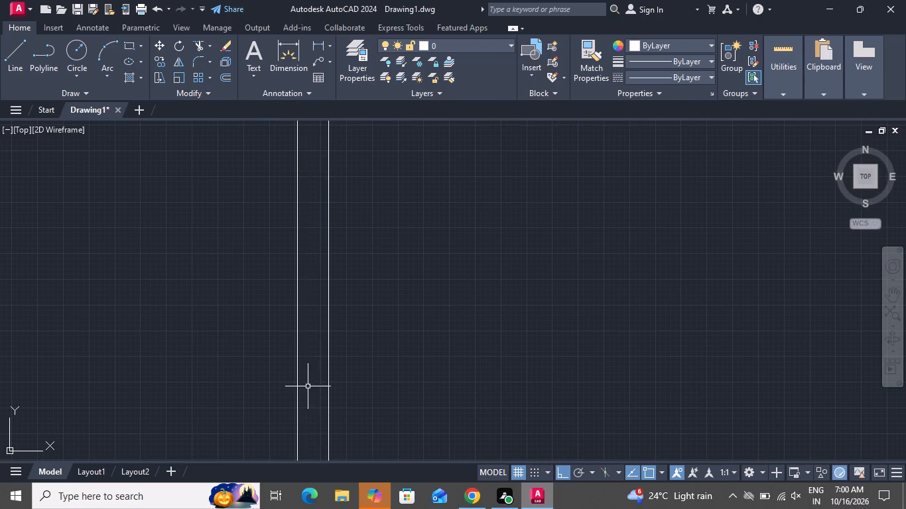
Erase the small square outline in the copied plan's lower-left inner wall corner.
scroll(326, 357, "down", 2)
scroll(385, 292, "down", 2)
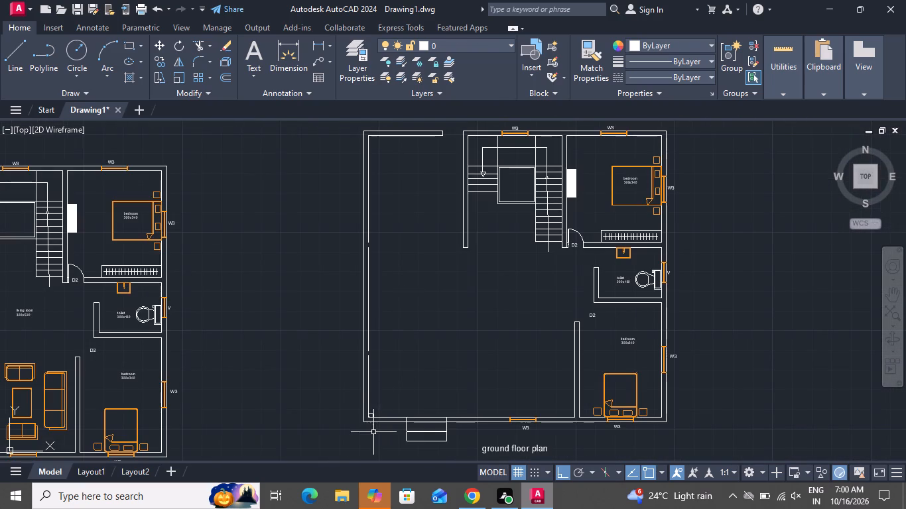
scroll(373, 432, "up", 3)
left_click(353, 361)
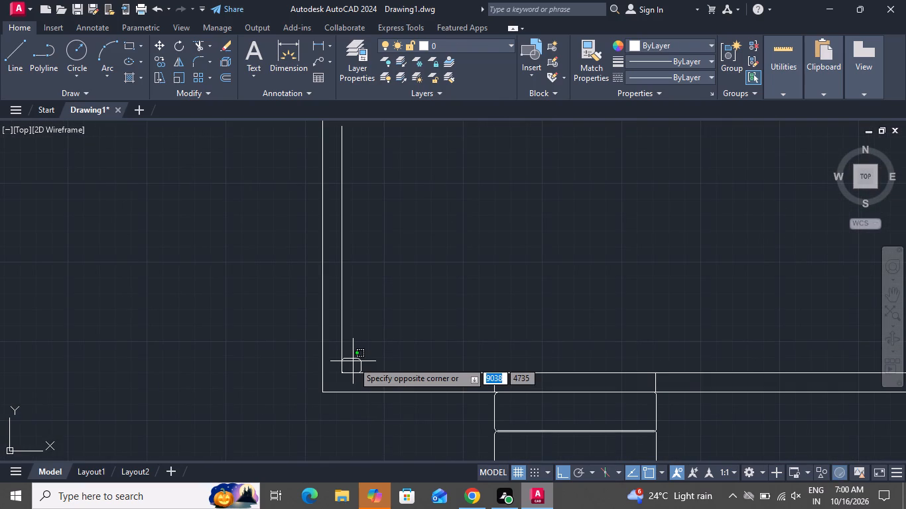
key("Delete")
left_click(357, 359)
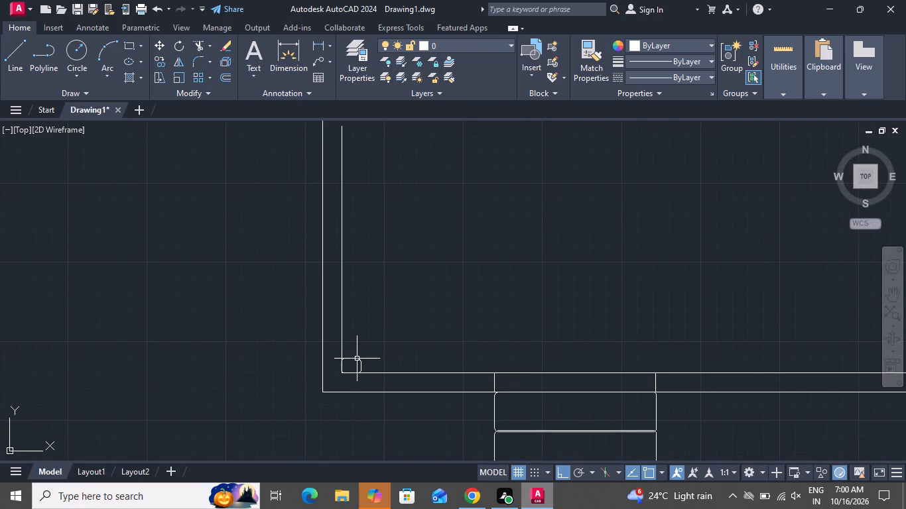
left_click(357, 359)
key("Delete")
scroll(462, 398, "down", 4)
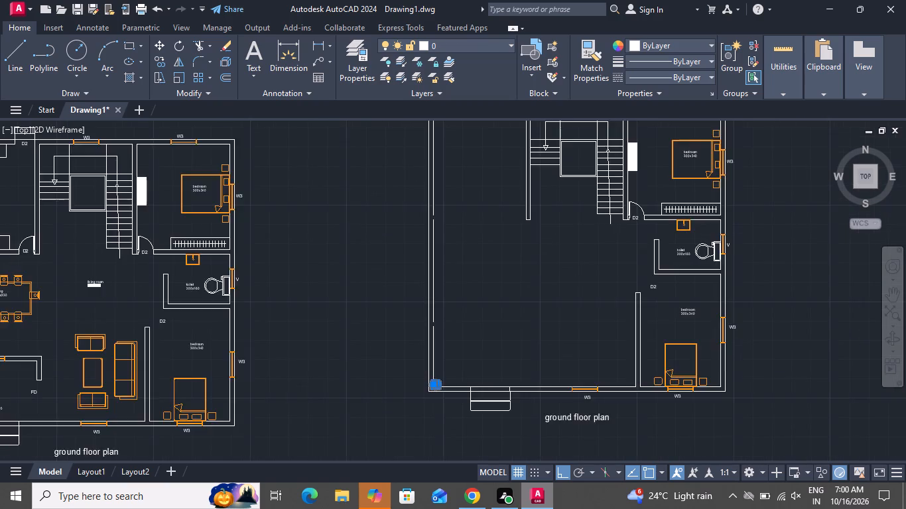
key("Delete")
Erase the front entrance steps outside the copied plan's front wall.
scroll(486, 416, "up", 2)
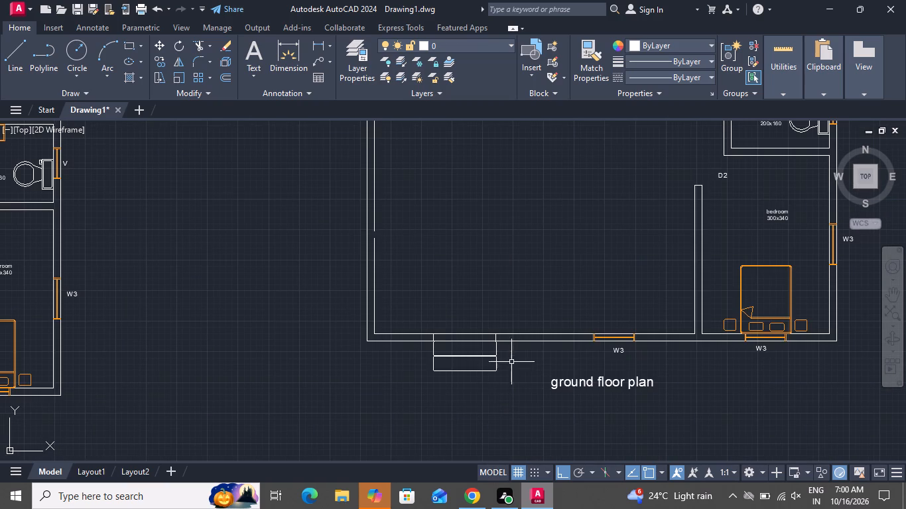
left_click(513, 357)
left_click(381, 379)
key("Delete")
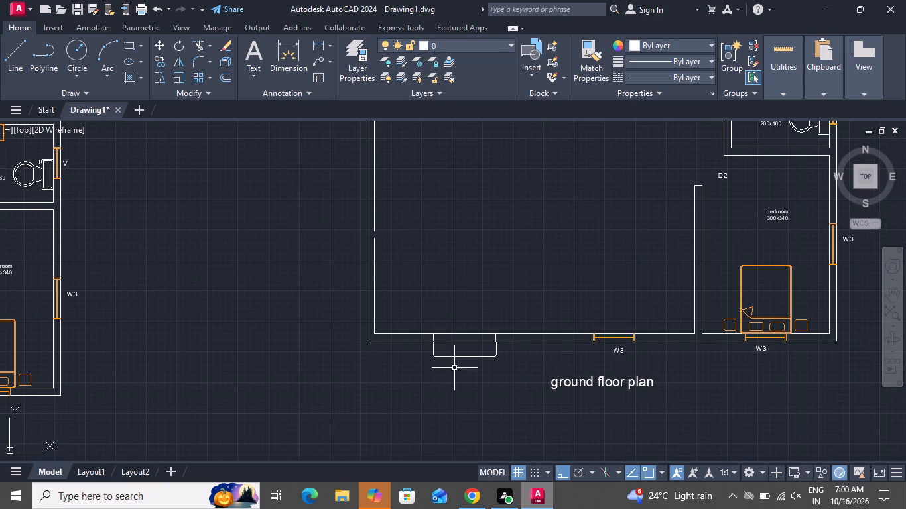
left_click(464, 357)
key("Delete")
Erase the former living room's front wall window together with its W3 label.
scroll(623, 341, "up", 4)
left_click(651, 324)
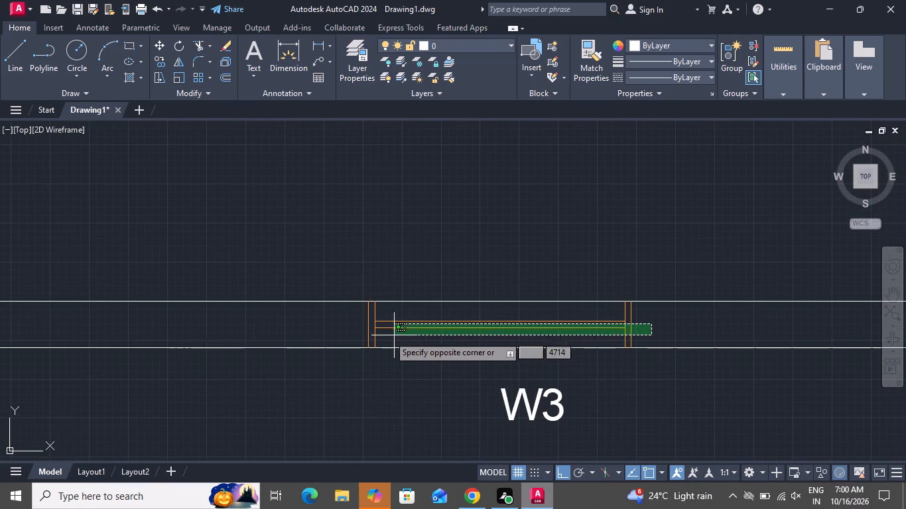
left_click(350, 339)
key("Delete")
left_click(443, 322)
key("Delete")
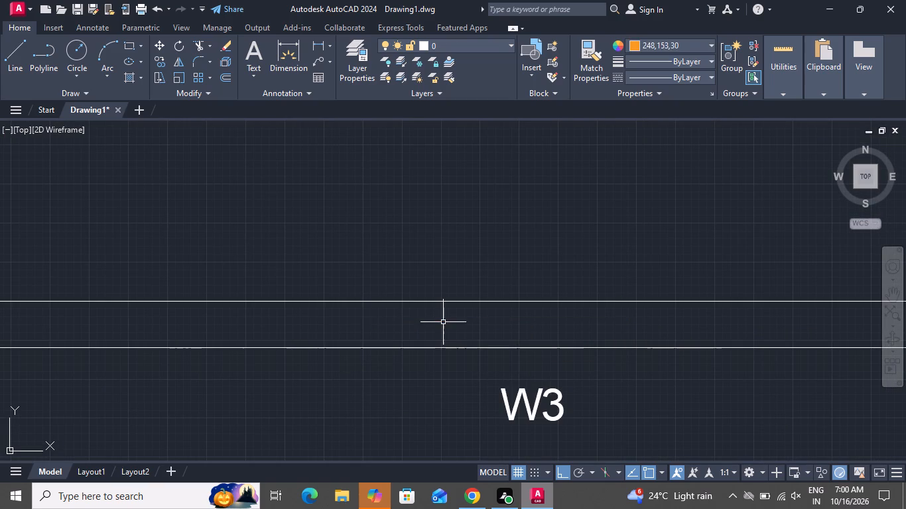
left_click_drag(577, 384, 568, 392)
left_click(444, 439)
key("Delete")
scroll(525, 378, "up", 1)
scroll(525, 378, "down", 7)
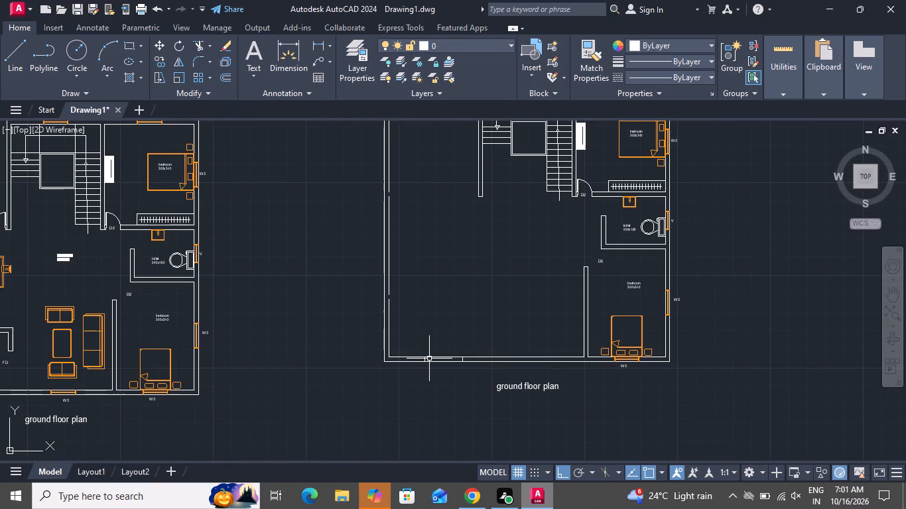
Extend the inner line of the copied plan's left outer wall across the gap left by the removed partition.
type("EX")
key("space")
key("space")
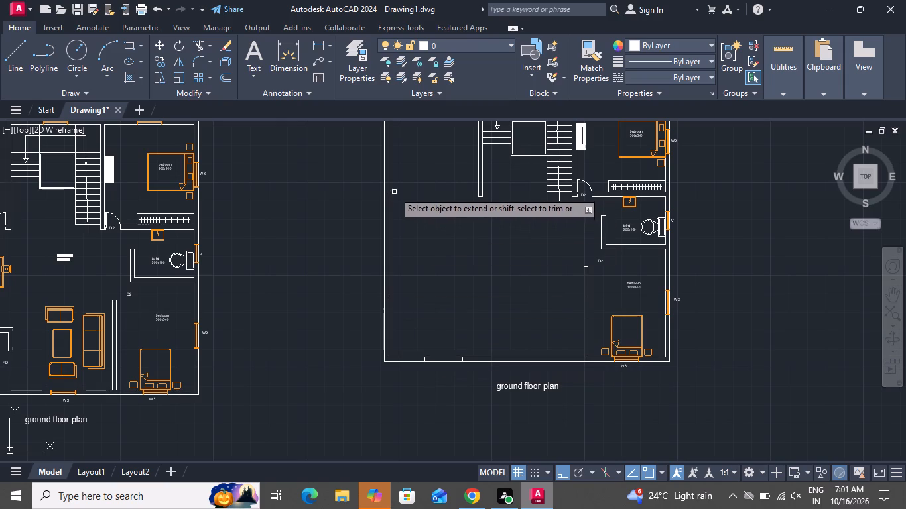
left_click(389, 190)
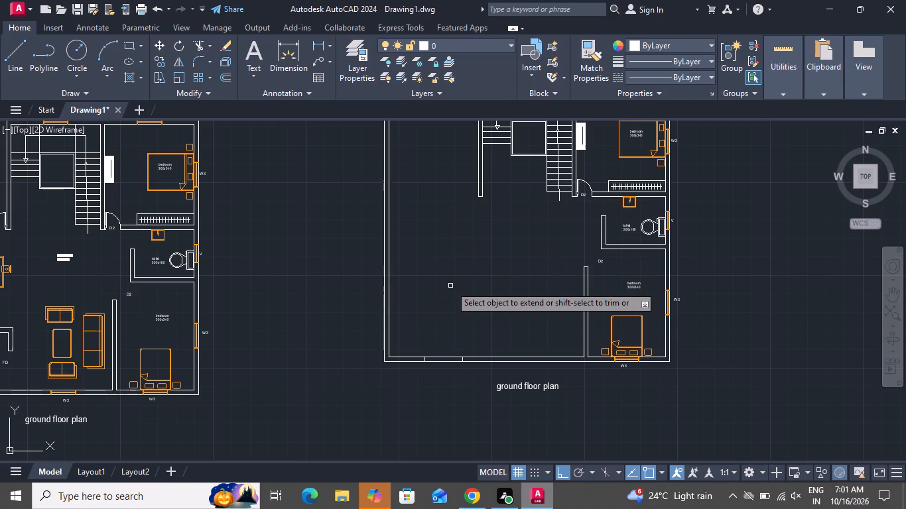
Extend both lines of the copied plan's back wall across the former kitchen door opening to the staircase's left wall.
scroll(464, 309, "down", 1)
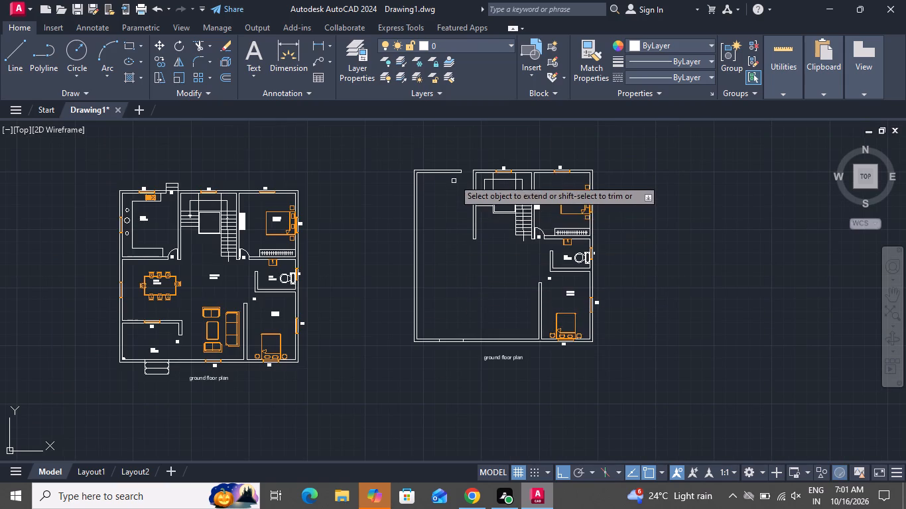
scroll(454, 170, "up", 4)
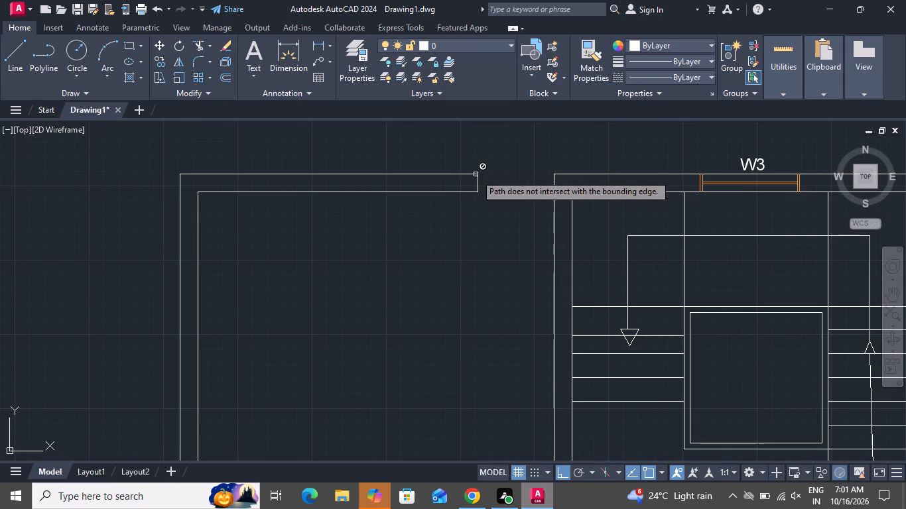
left_click(466, 174)
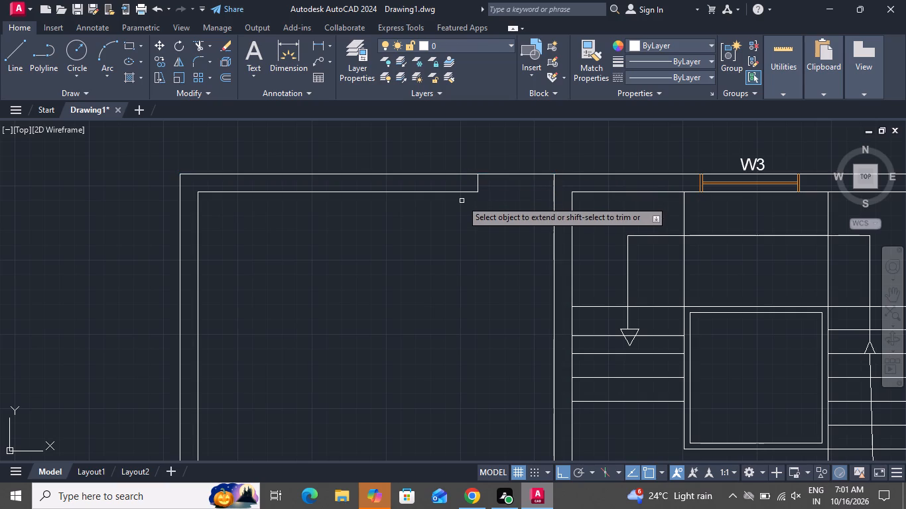
left_click(463, 193)
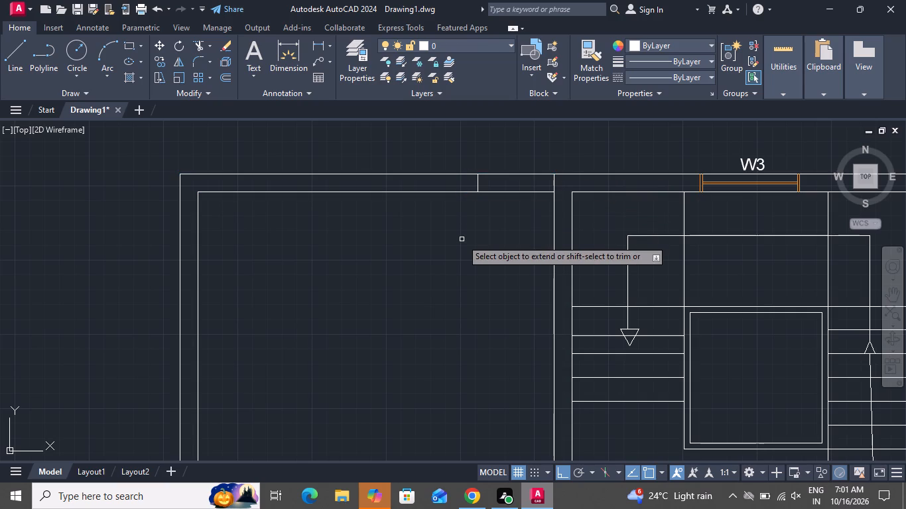
right_click(462, 239)
left_click(478, 264)
Erase the leftover door jamb line from the copied plan's back wall.
left_click(481, 184)
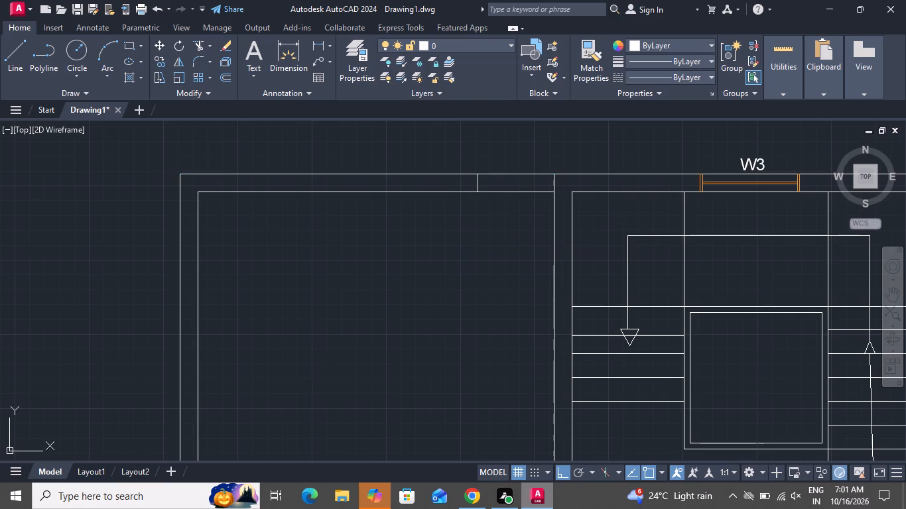
left_click(476, 185)
key("Delete")
Erase the two short lines crossing the copied plan's front wall near its lower-left corner.
scroll(453, 225, "down", 3)
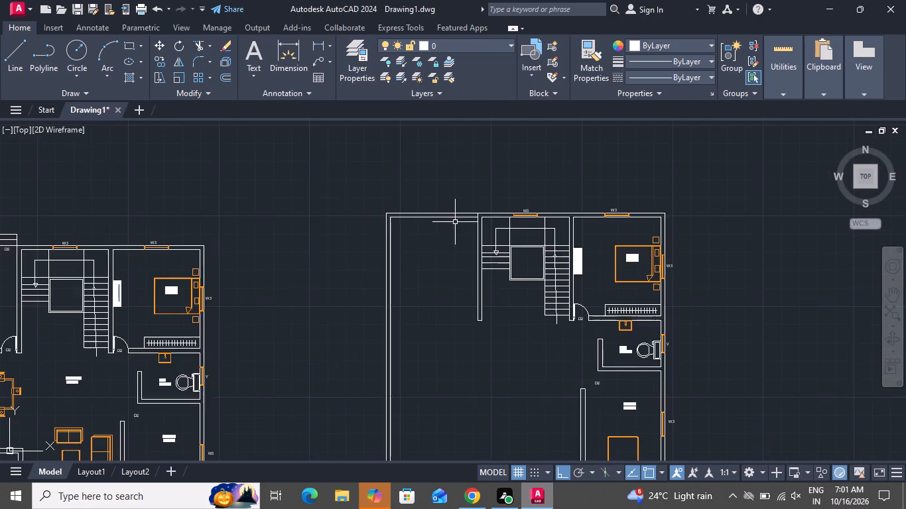
scroll(480, 206, "down", 3)
scroll(488, 287, "up", 3)
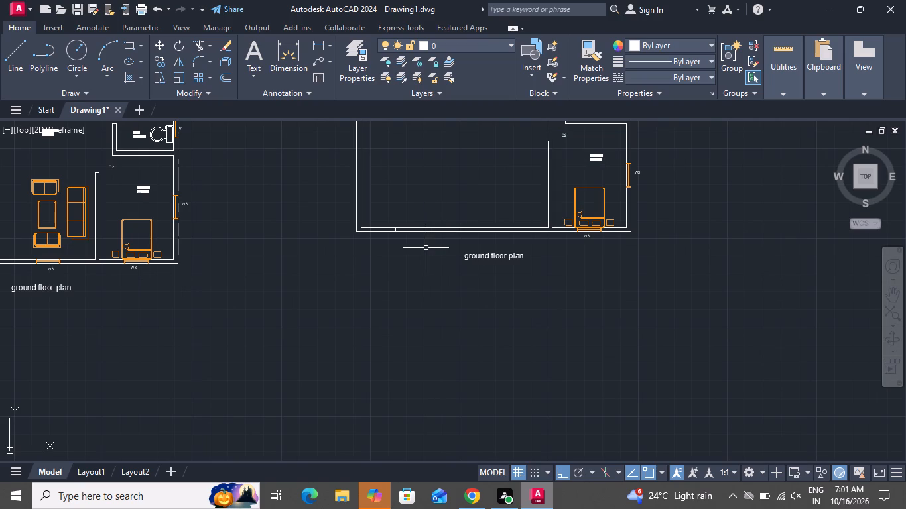
scroll(396, 229, "up", 4)
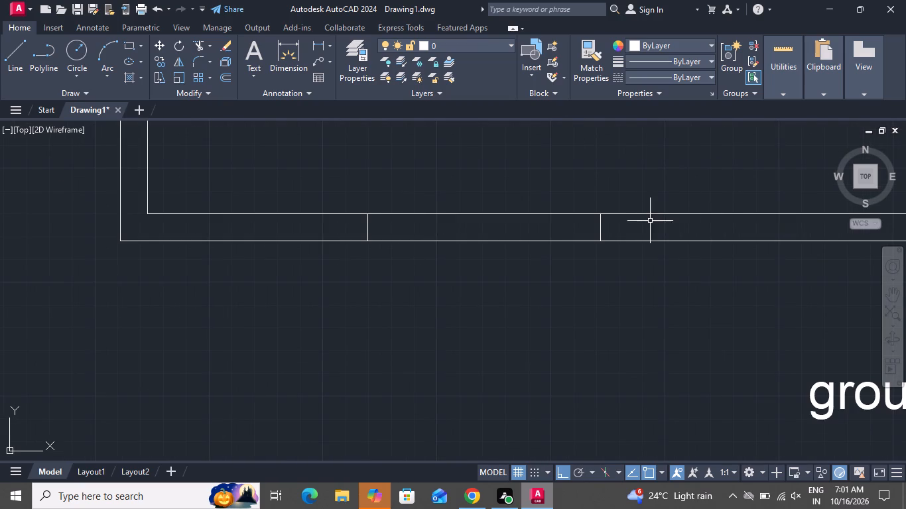
left_click(623, 217)
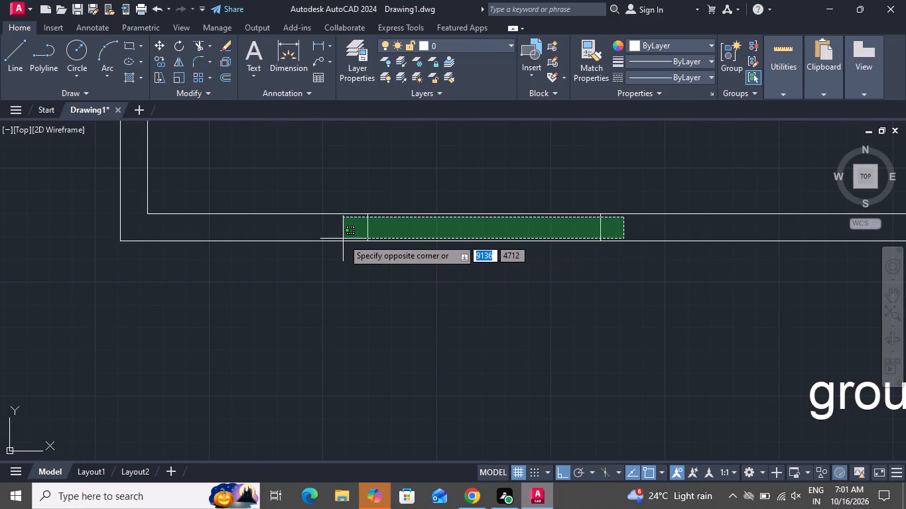
left_click(342, 239)
key("Delete")
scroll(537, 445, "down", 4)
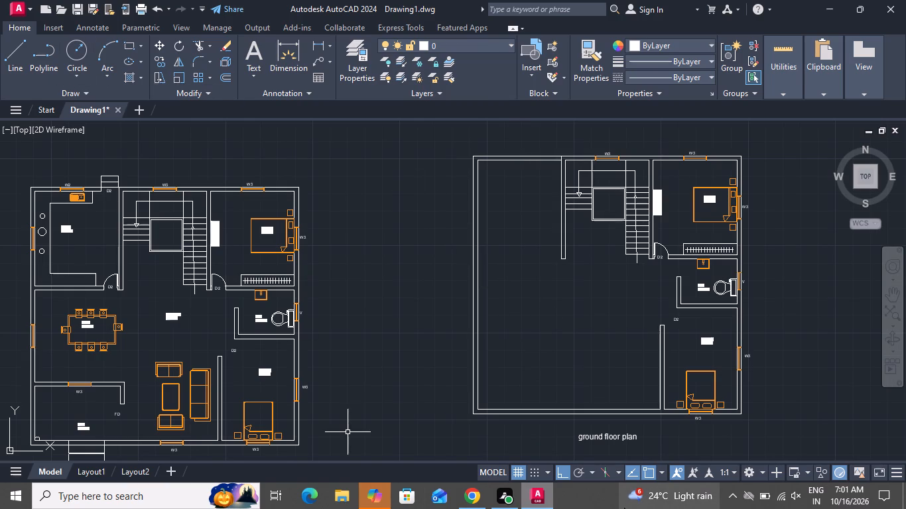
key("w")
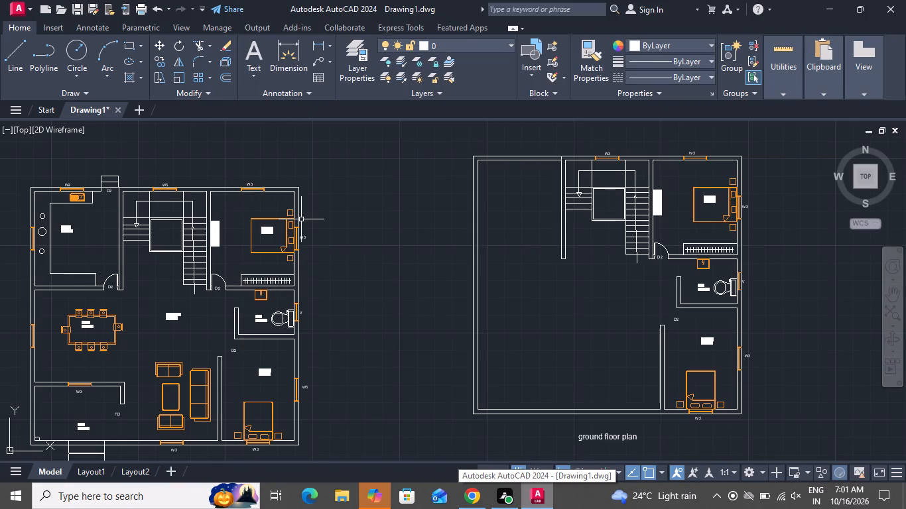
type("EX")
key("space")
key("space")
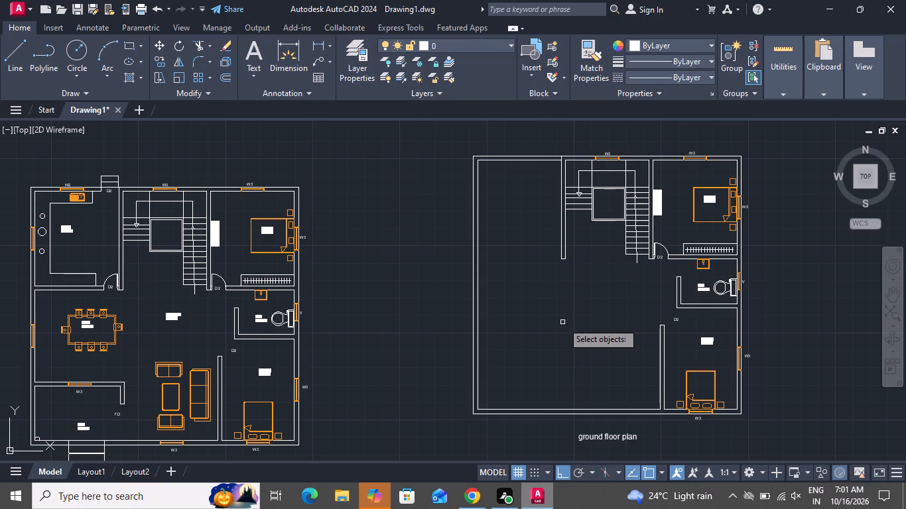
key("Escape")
Extend both lines of the staircase's left wall down to the copied plan's front wall.
type("EX")
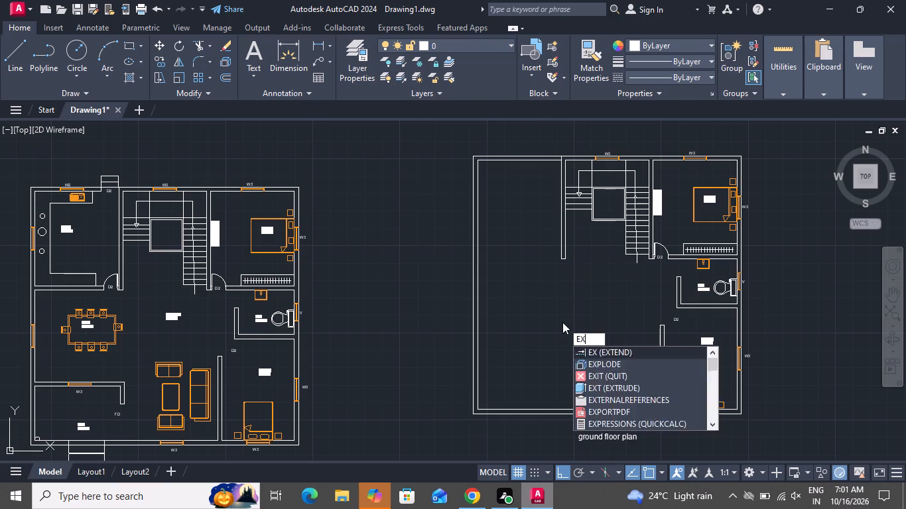
key("space")
key("space")
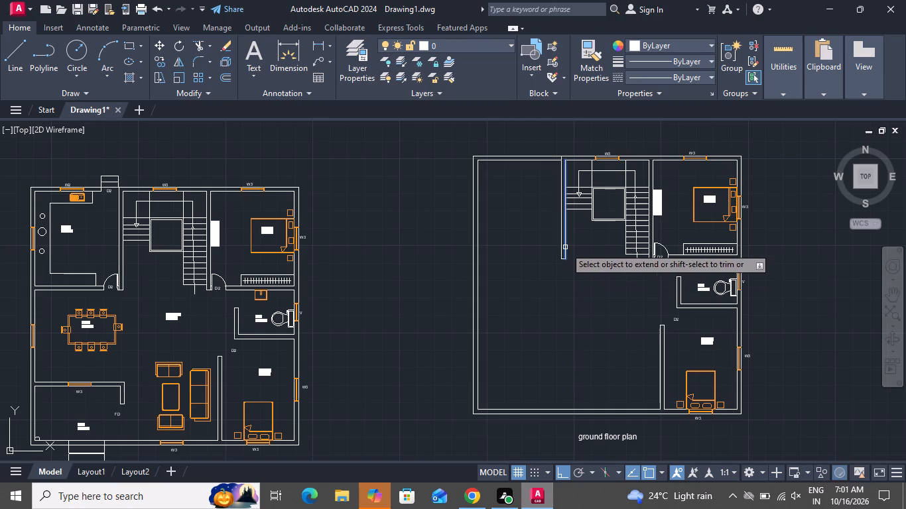
left_click(565, 247)
scroll(558, 252, "down", 1)
scroll(558, 252, "up", 3)
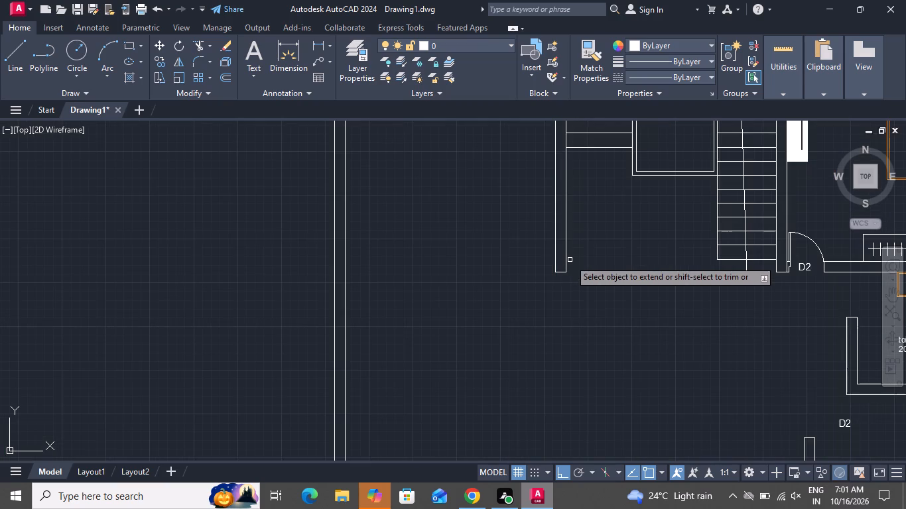
left_click(568, 264)
left_click(566, 266)
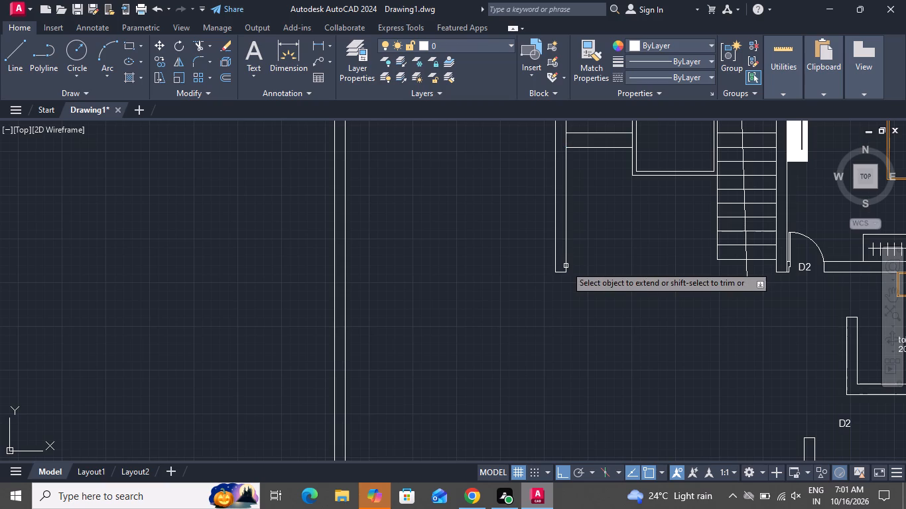
scroll(554, 252, "down", 3)
scroll(554, 252, "up", 1)
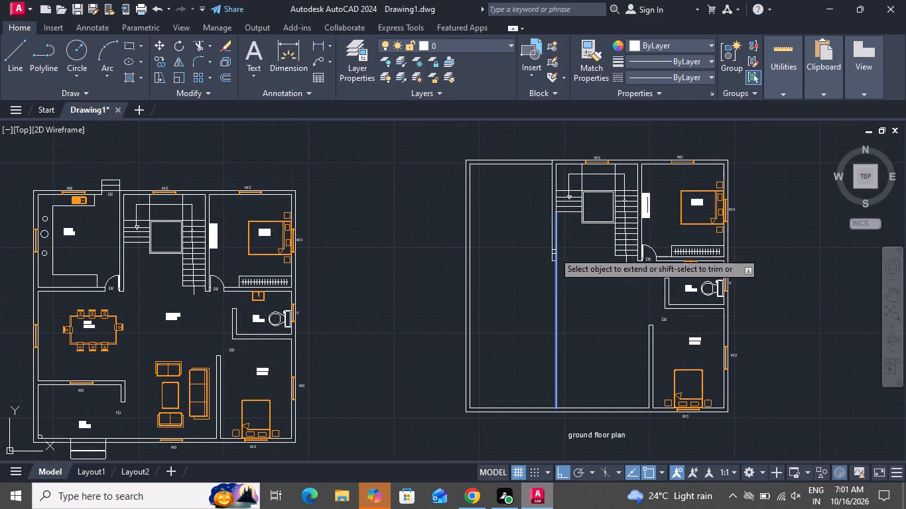
left_click(554, 252)
left_click(552, 250)
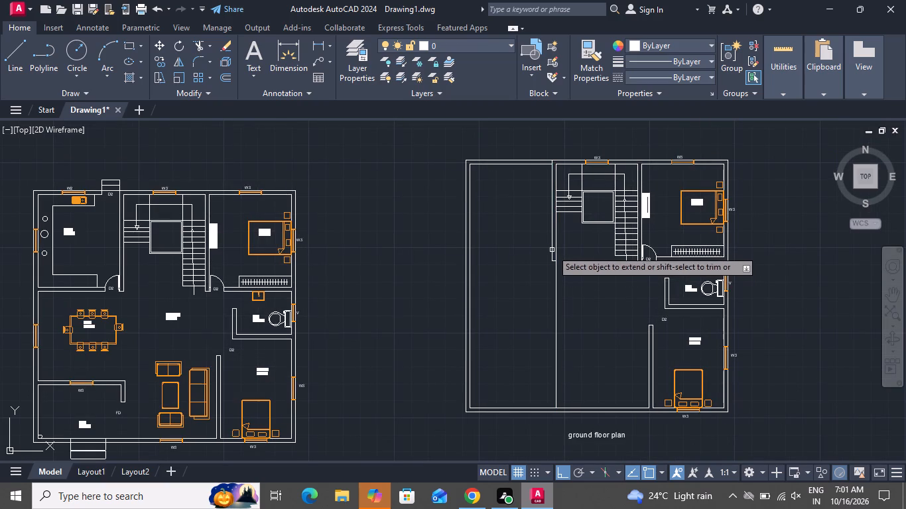
left_click(550, 250)
scroll(529, 288, "down", 1)
right_click(528, 288)
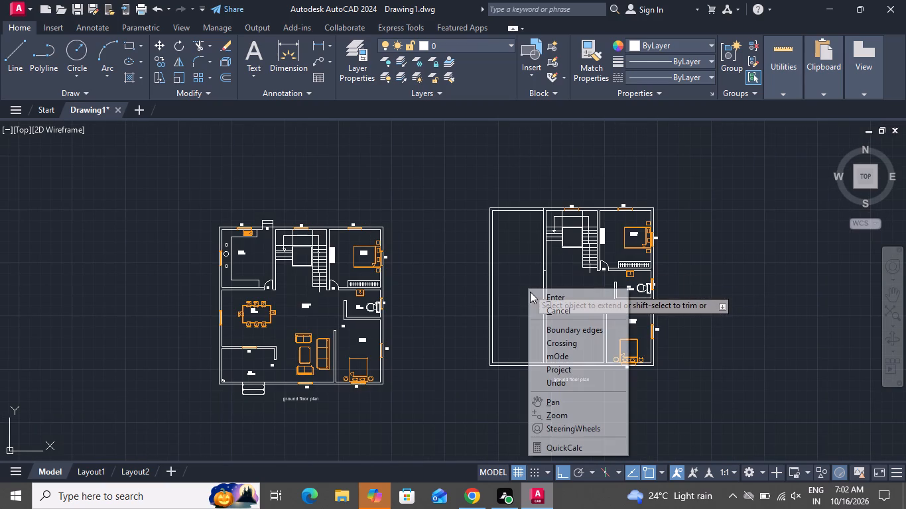
left_click(541, 310)
Erase the former end line crossing the staircase's extended left wall.
scroll(547, 278, "up", 4)
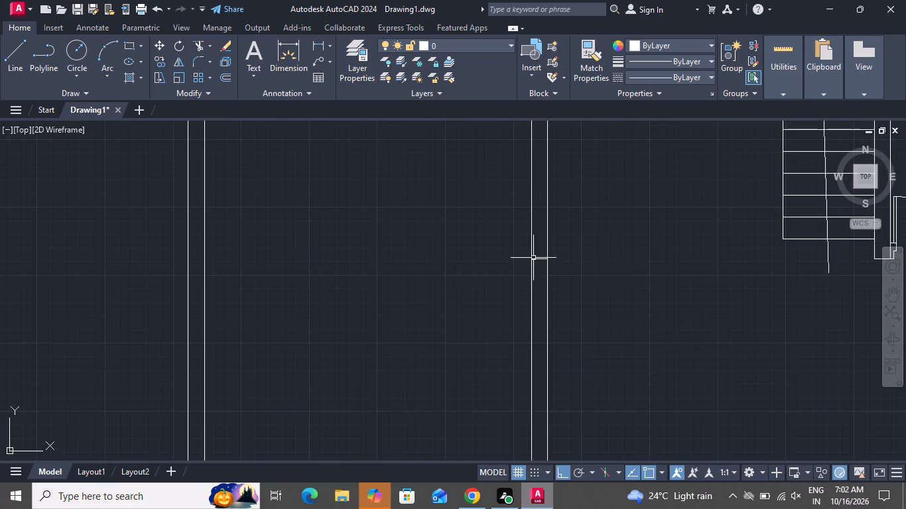
left_click(535, 257)
left_click(537, 267)
scroll(537, 268, "up", 2)
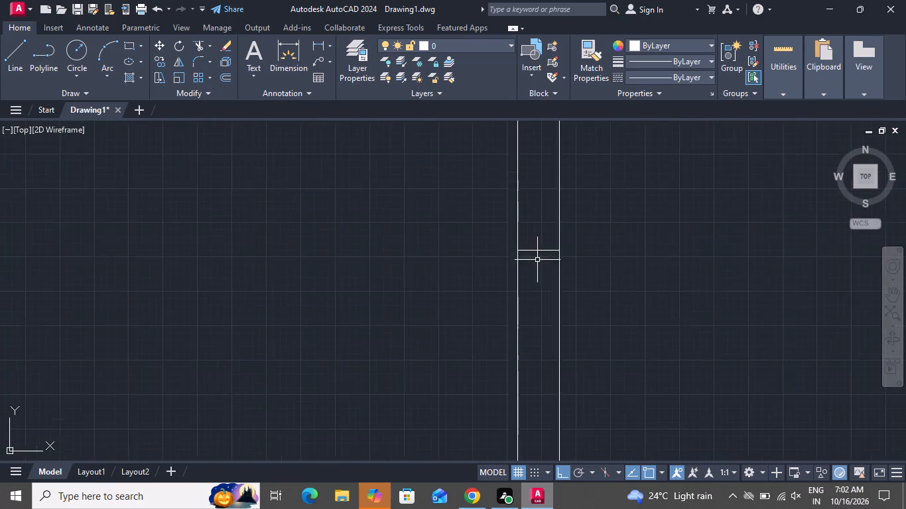
scroll(537, 260, "up", 1)
left_click(542, 247)
key("Delete")
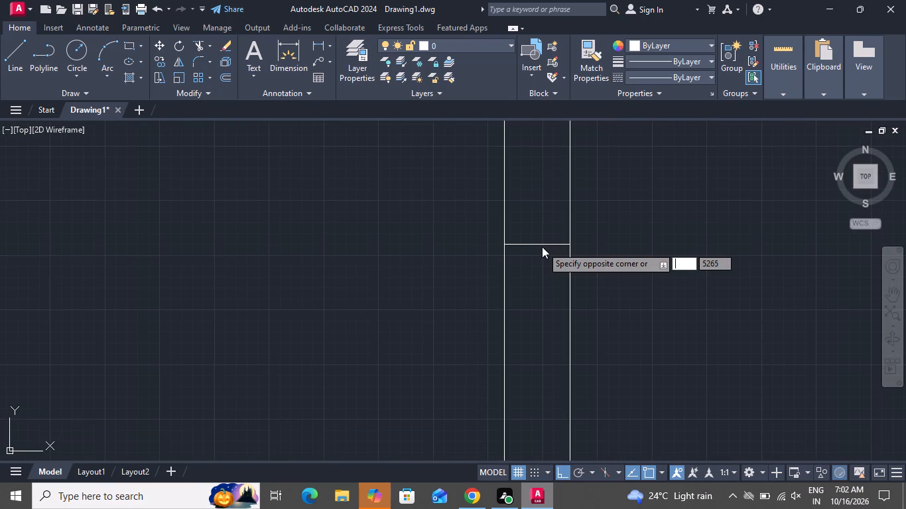
left_click(550, 213)
left_click(533, 254)
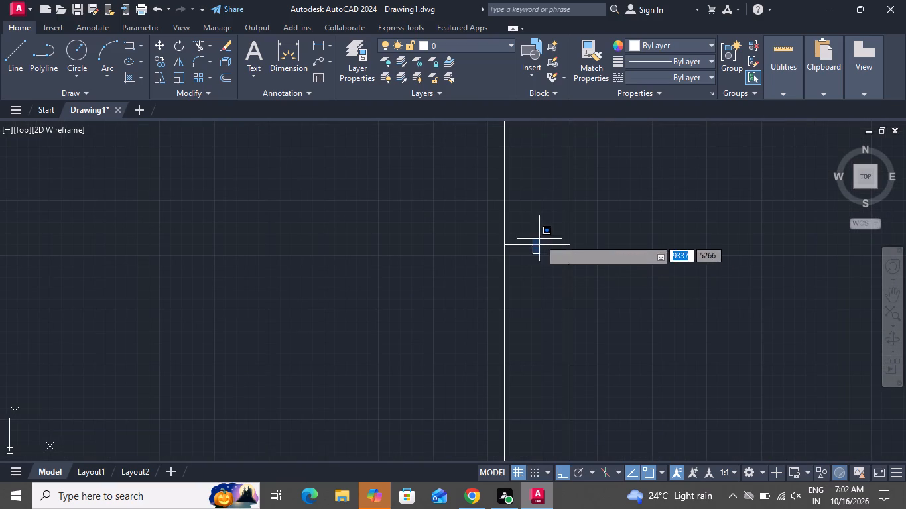
left_click(539, 239)
key("Escape")
left_click(539, 239)
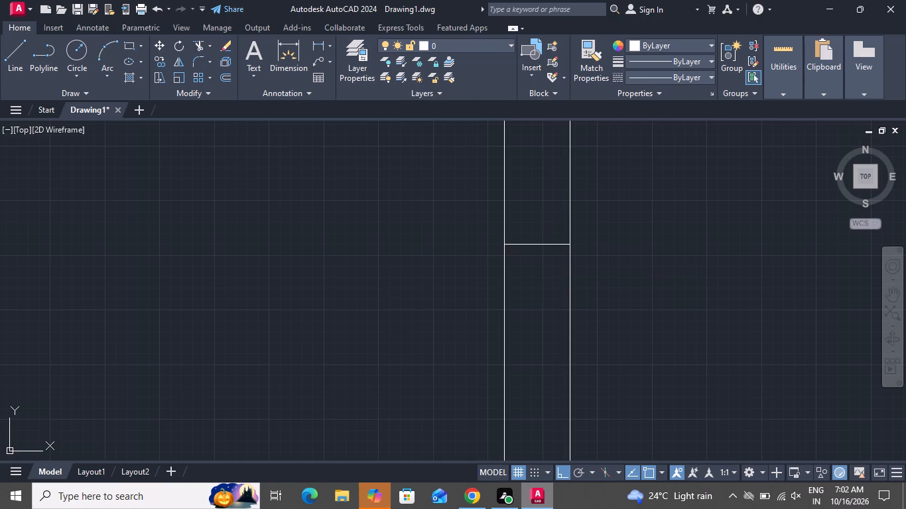
left_click(535, 258)
key("Delete")
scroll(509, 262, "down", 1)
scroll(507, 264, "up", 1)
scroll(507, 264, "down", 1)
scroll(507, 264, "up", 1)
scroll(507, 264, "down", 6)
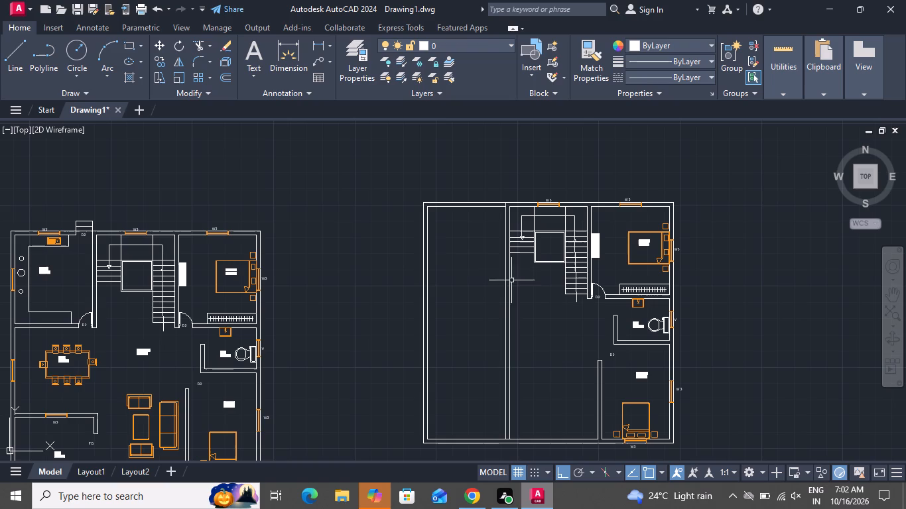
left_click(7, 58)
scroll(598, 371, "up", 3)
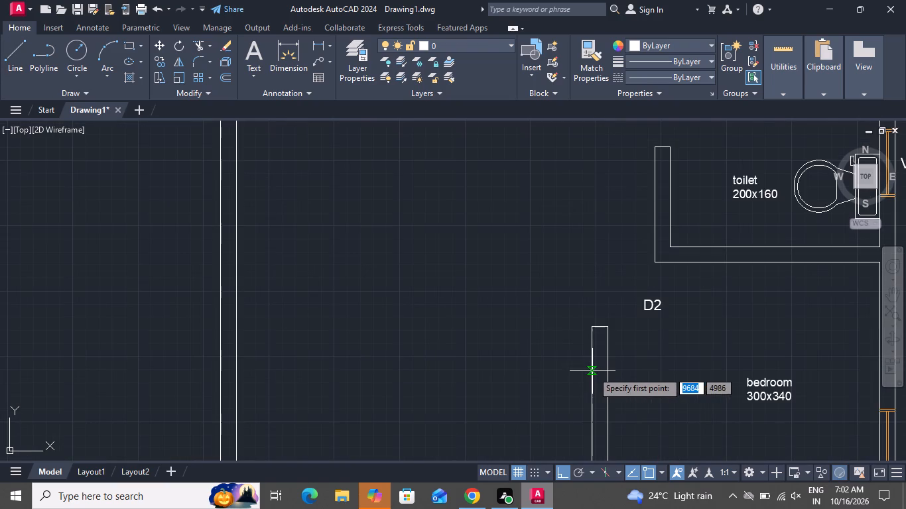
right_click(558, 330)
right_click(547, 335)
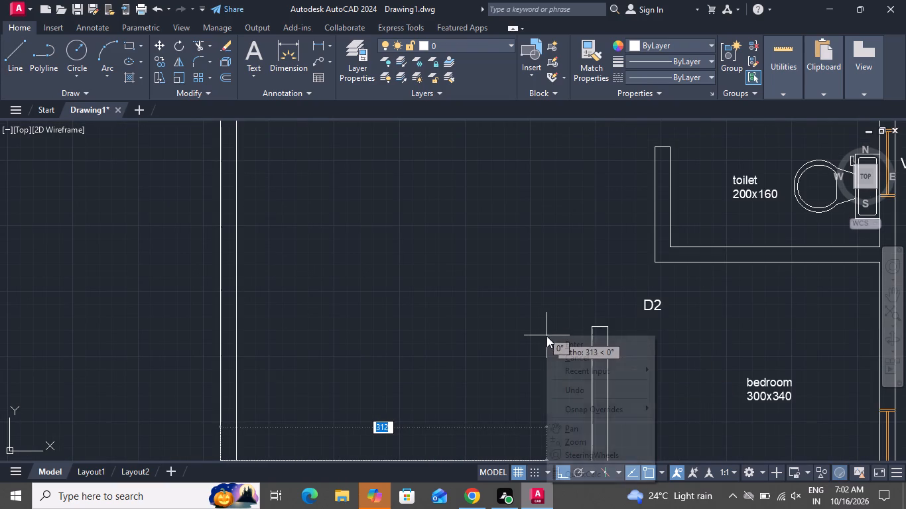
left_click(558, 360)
Offset the upper end line of the front bedroom's left wall downward by 15 in the copied plan.
scroll(541, 325, "down", 3)
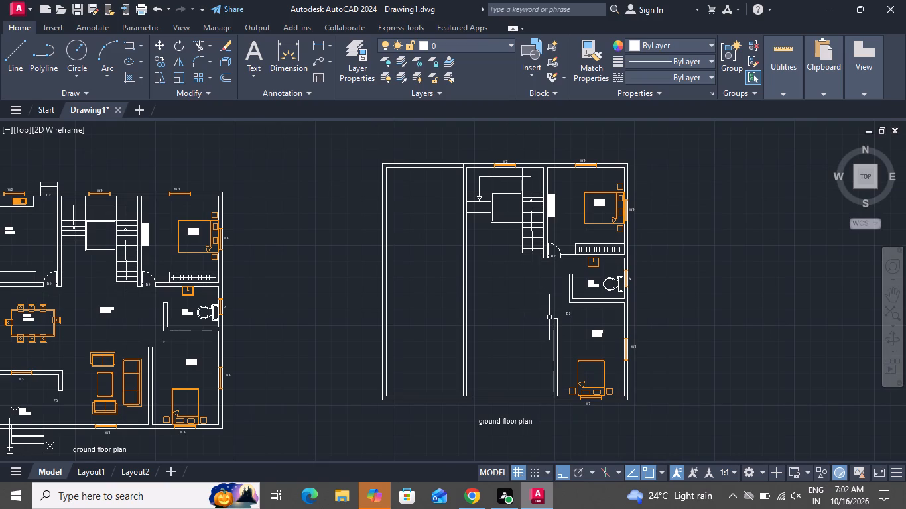
type("O")
key("space")
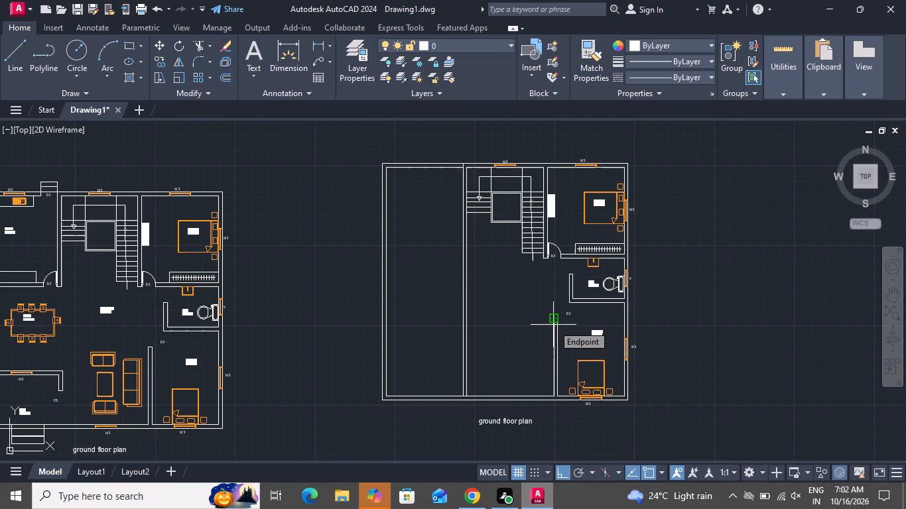
type("15")
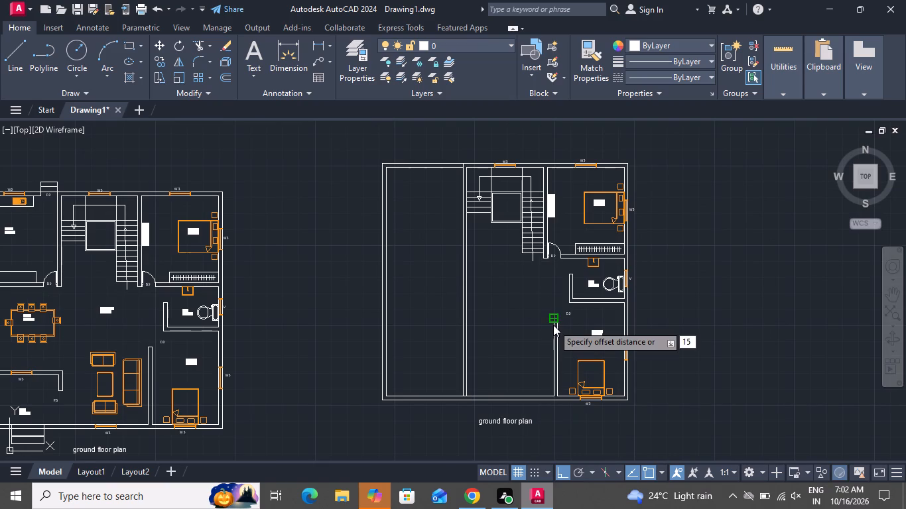
key("space")
scroll(556, 327, "up", 4)
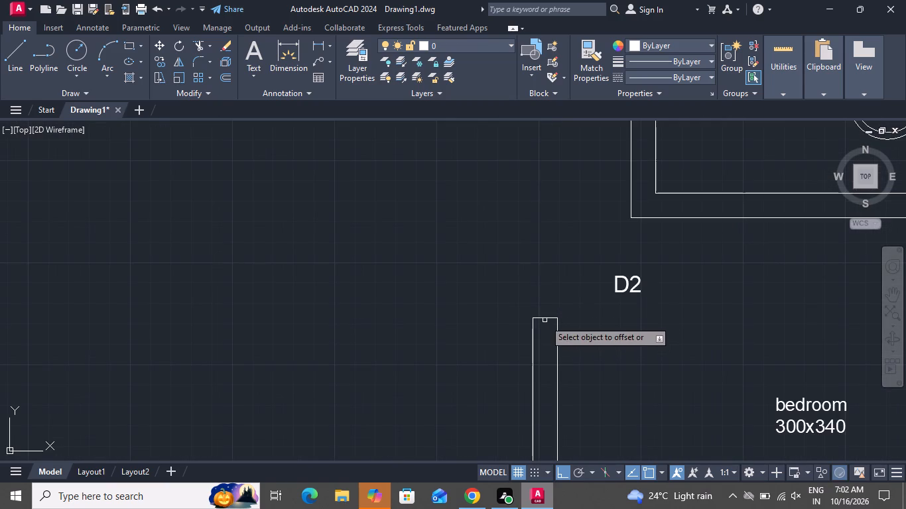
left_click(545, 319)
left_click(547, 339)
right_click(568, 341)
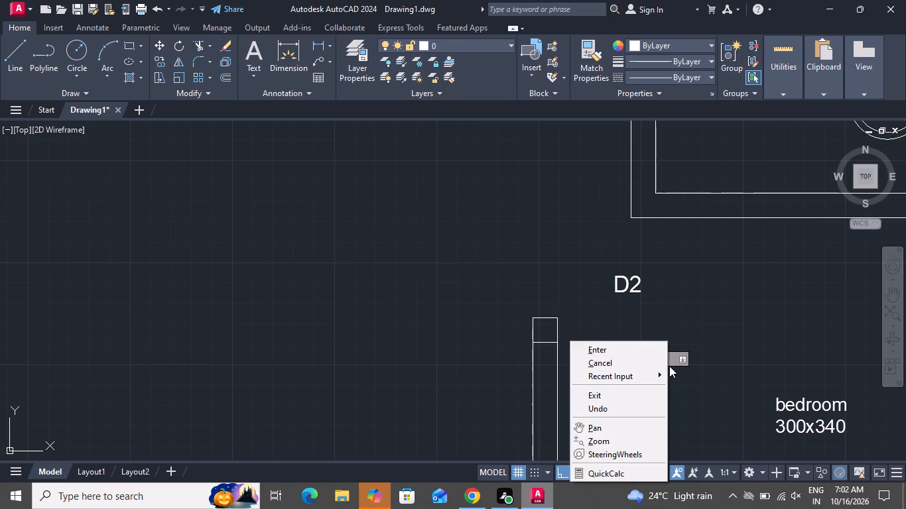
left_click(640, 365)
Extend both end lines of the front bedroom's left wall across to the outer line of the staircase's left wall.
key("e")
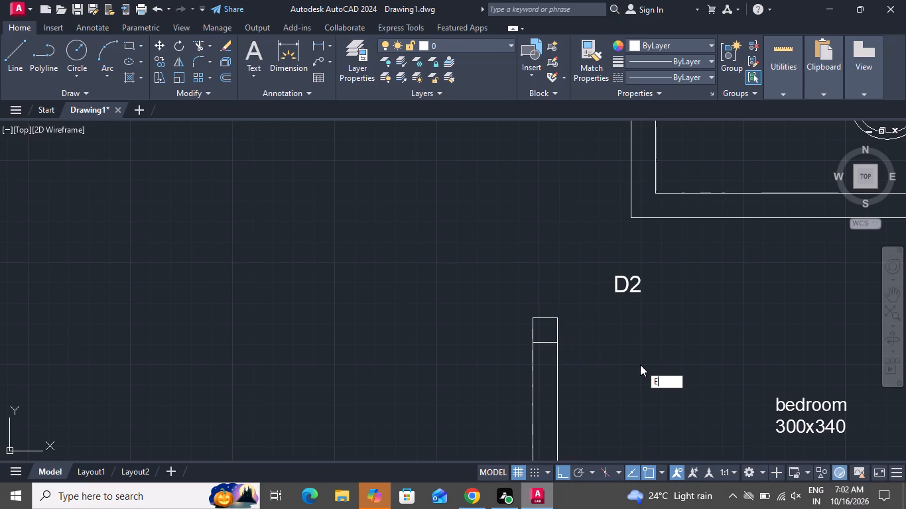
type("X")
key("space")
key("space")
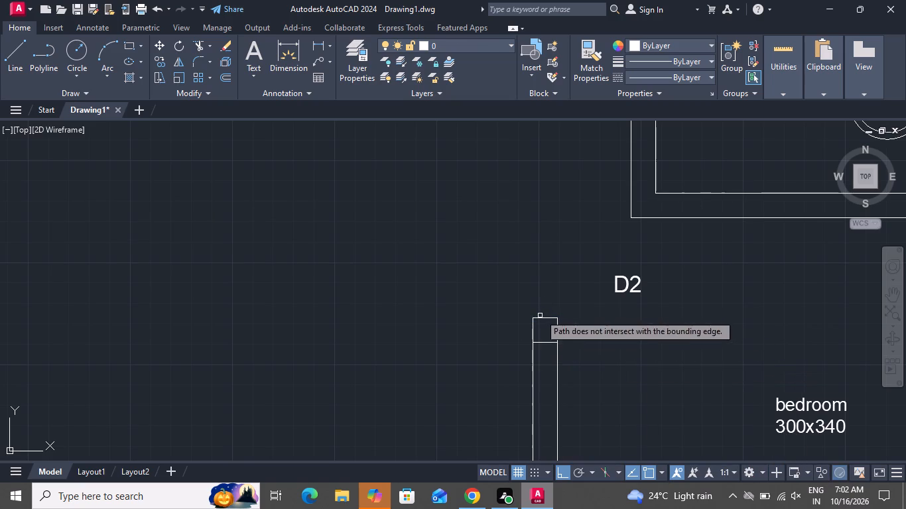
scroll(539, 317, "down", 3)
left_click(543, 315)
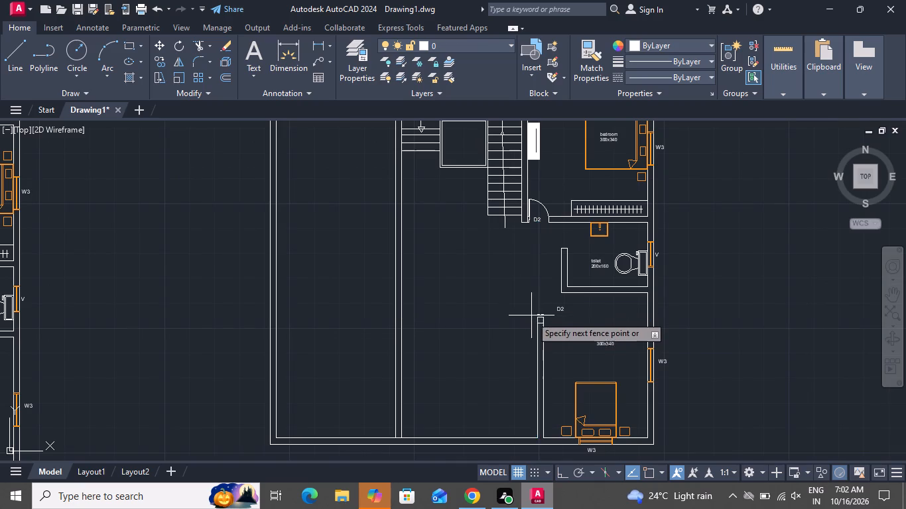
scroll(534, 321, "up", 3)
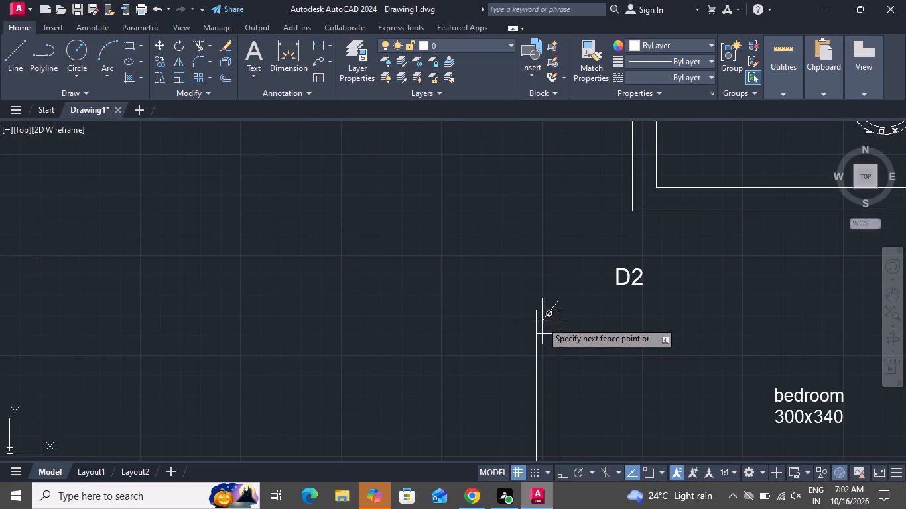
left_click(543, 320)
scroll(549, 310, "down", 2)
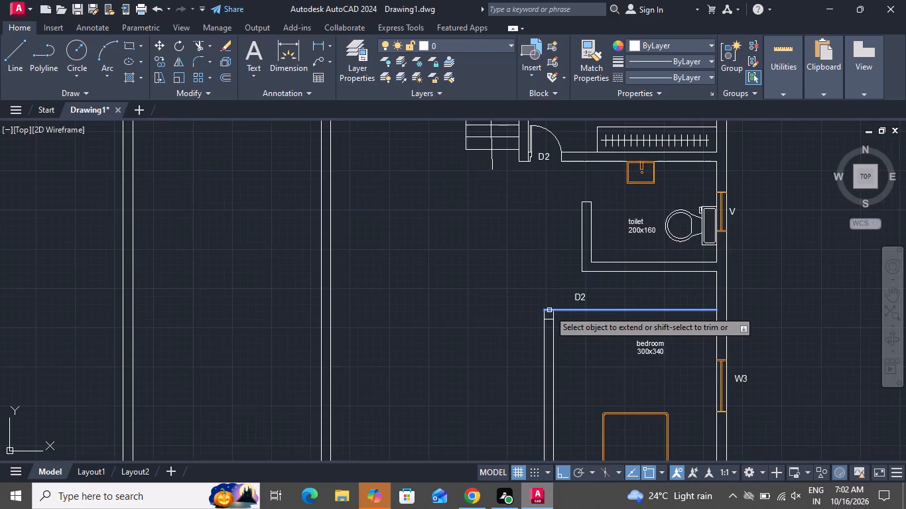
scroll(549, 310, "down", 1)
left_click(547, 311)
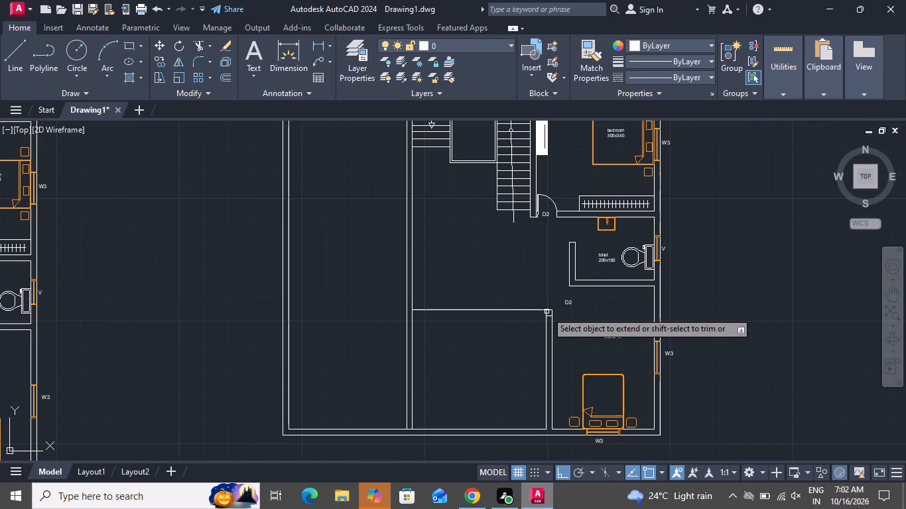
left_click(549, 317)
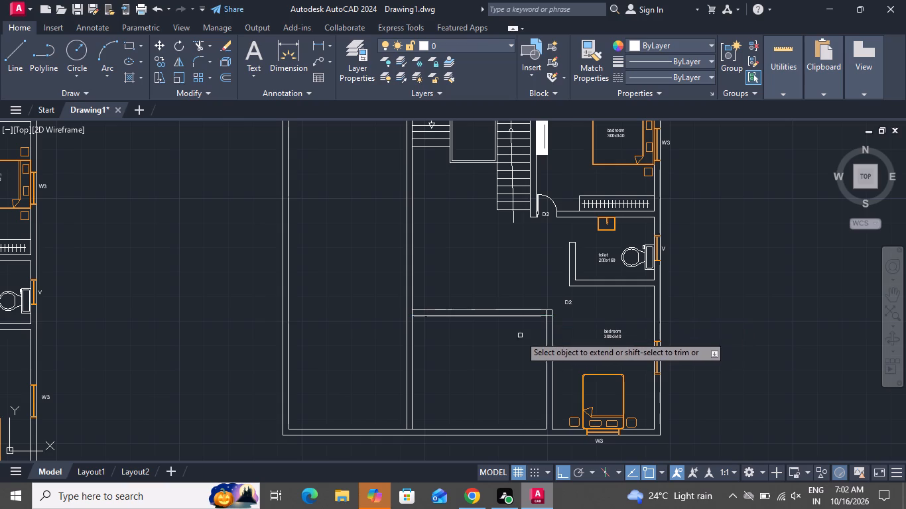
left_click(422, 310)
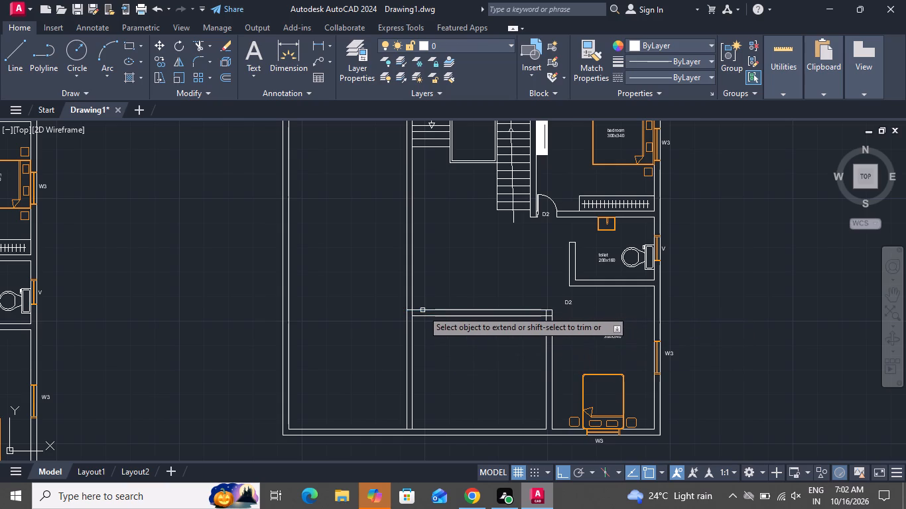
left_click(422, 315)
right_click(422, 334)
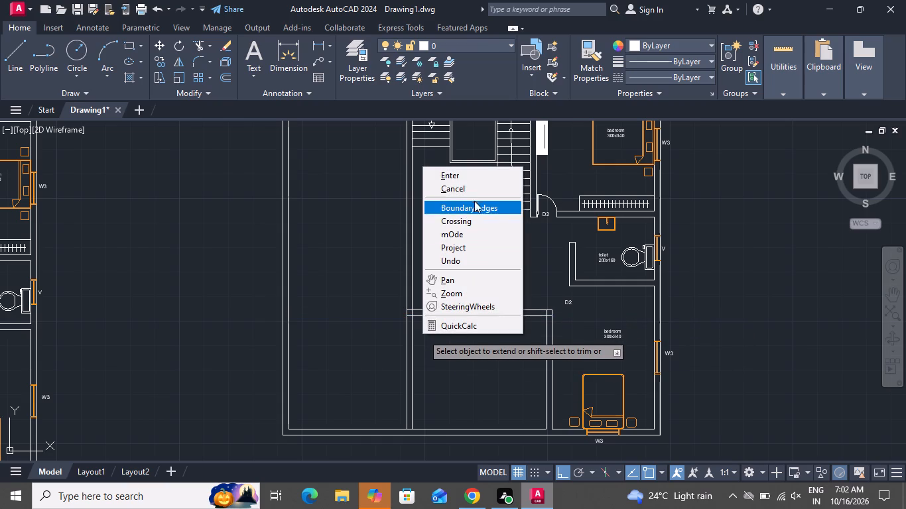
left_click(473, 192)
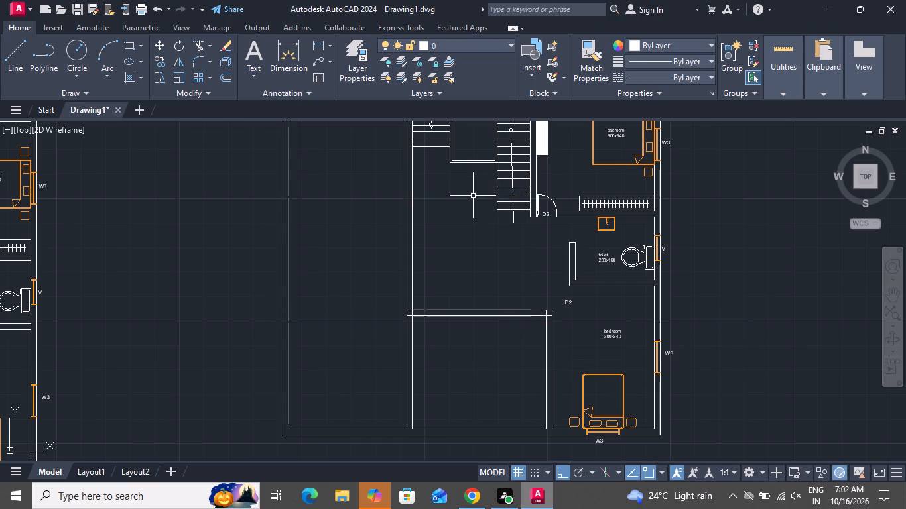
Trim away both lines of the staircase's left wall below the new horizontal partition wall.
scroll(473, 199, "down", 1)
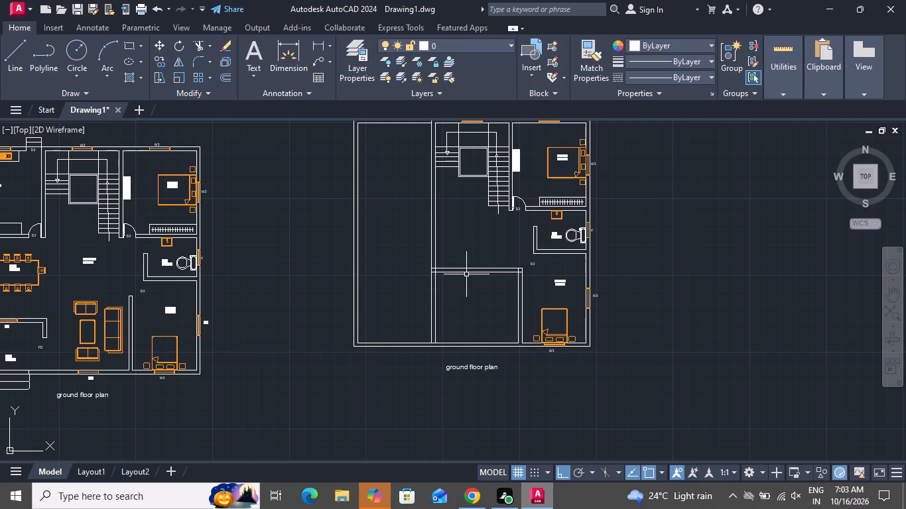
left_click(203, 45)
left_click(417, 308)
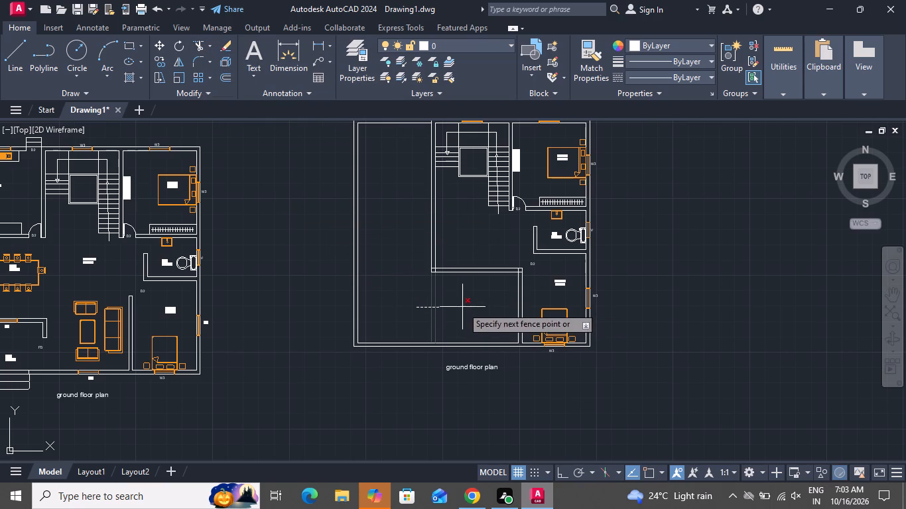
left_click(463, 306)
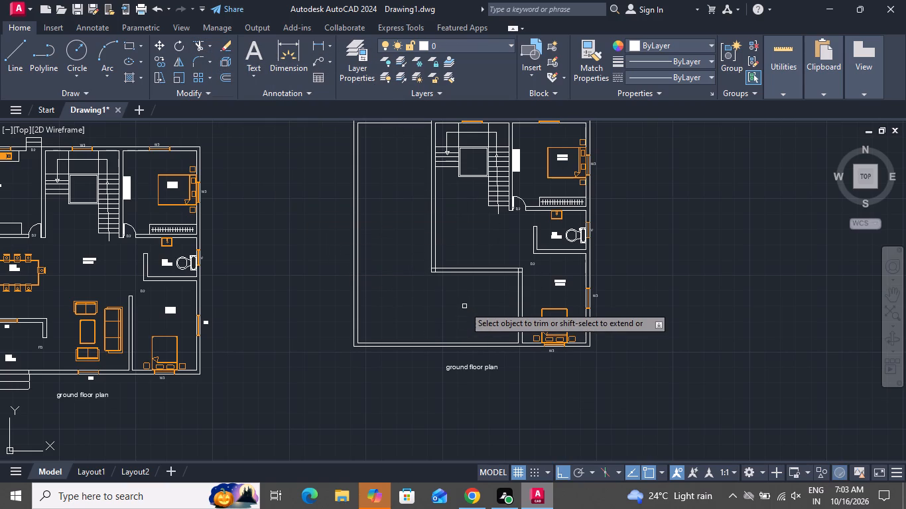
right_click(464, 306)
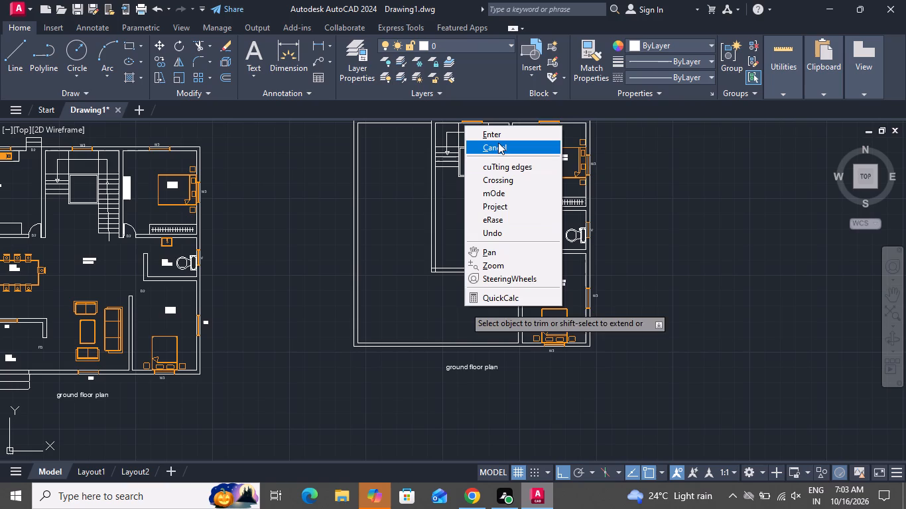
left_click(498, 142)
Hatch the empty L-shaped area of the copied plan with the ANGLE pattern at scale 88.
left_click(135, 78)
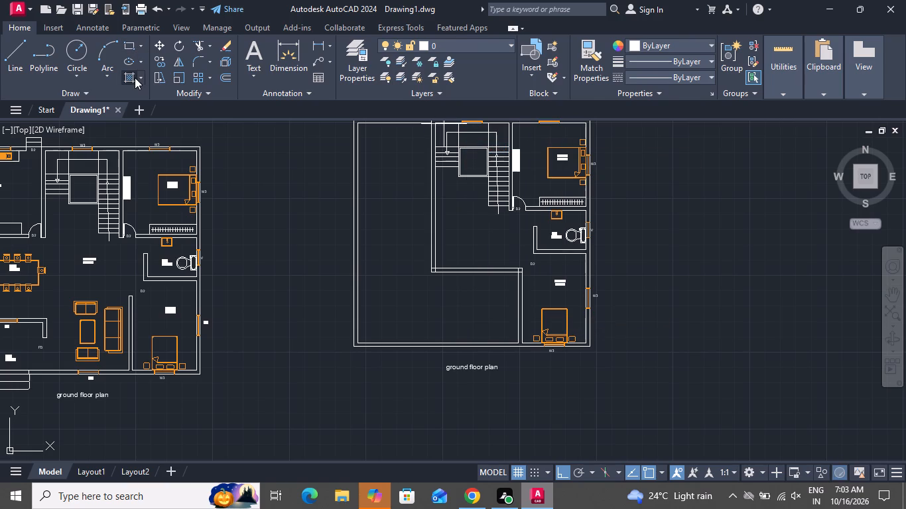
scroll(176, 69, "up", 2)
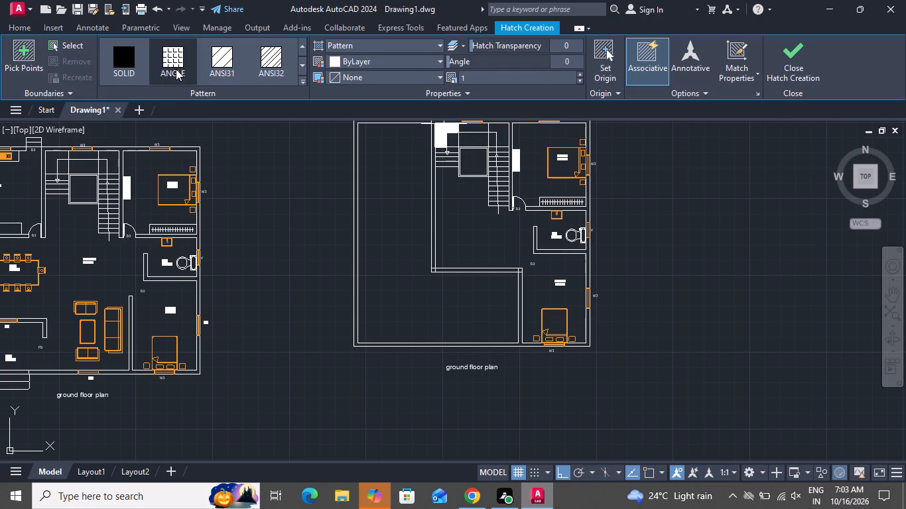
left_click(175, 58)
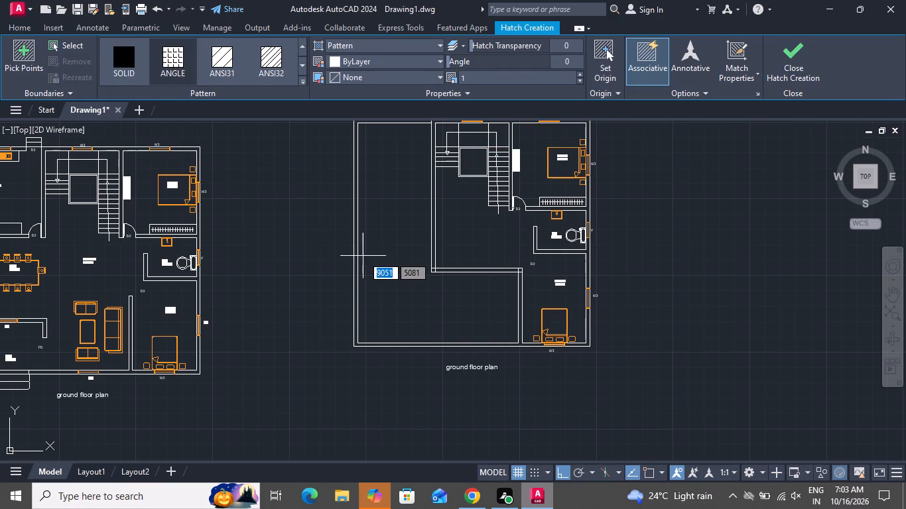
left_click(371, 254)
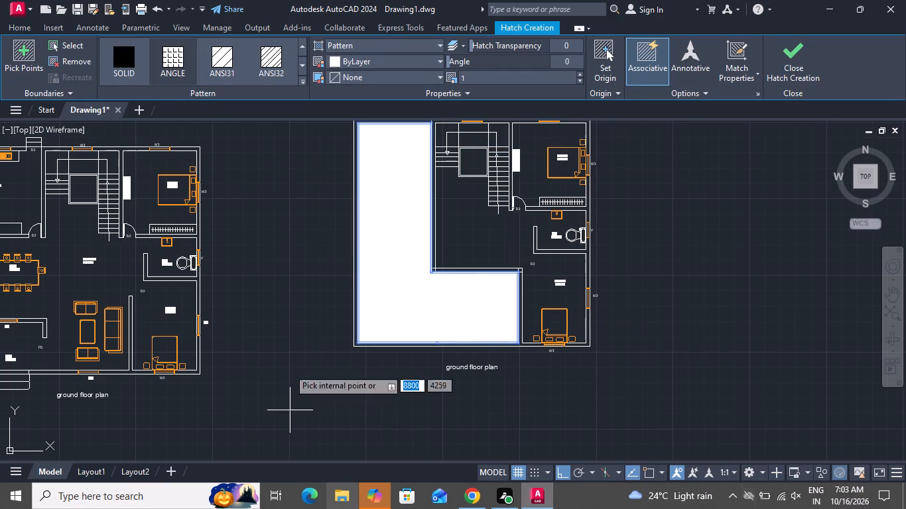
left_click(579, 75)
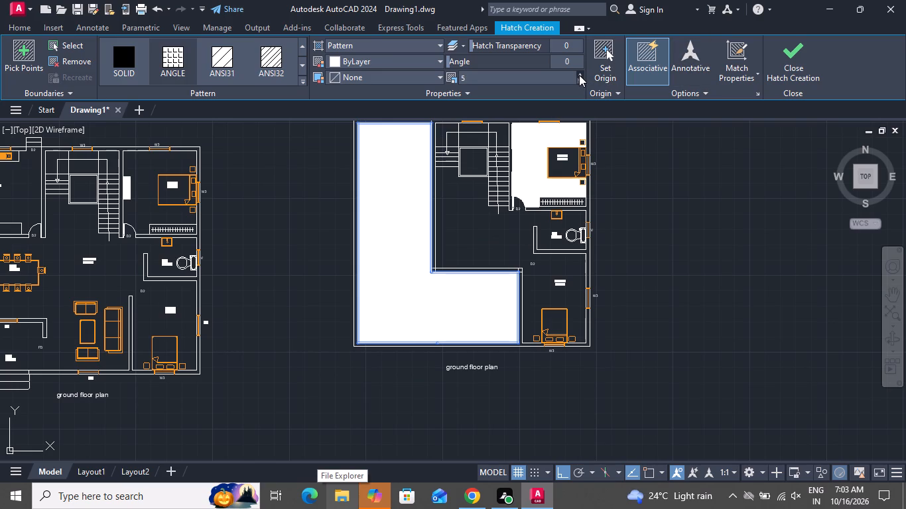
left_click(579, 75)
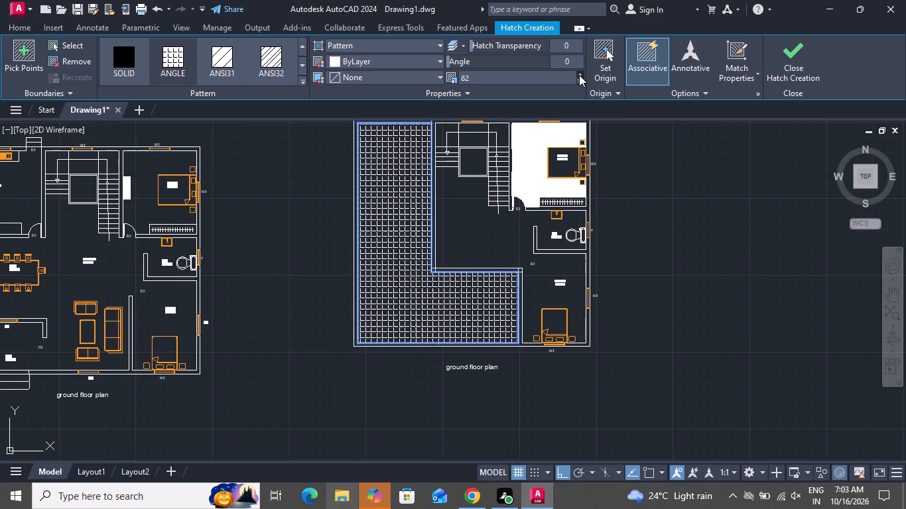
left_click(579, 75)
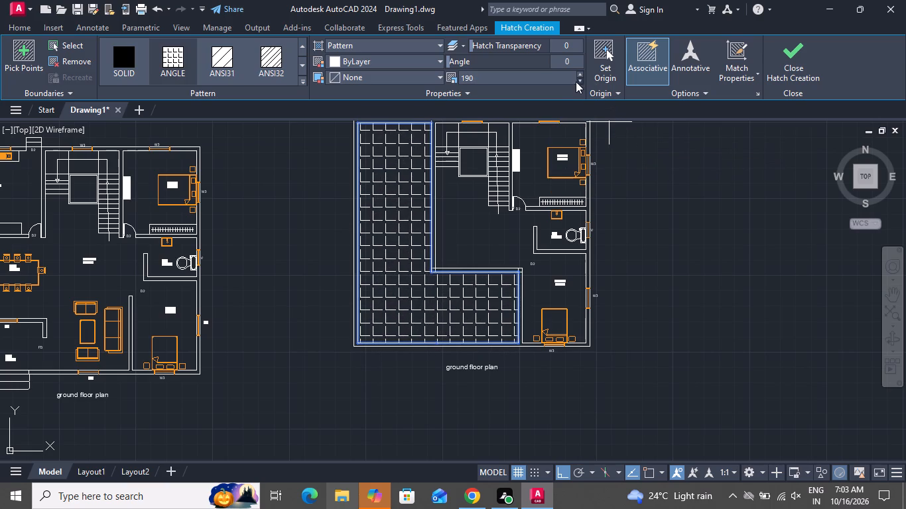
left_click(580, 80)
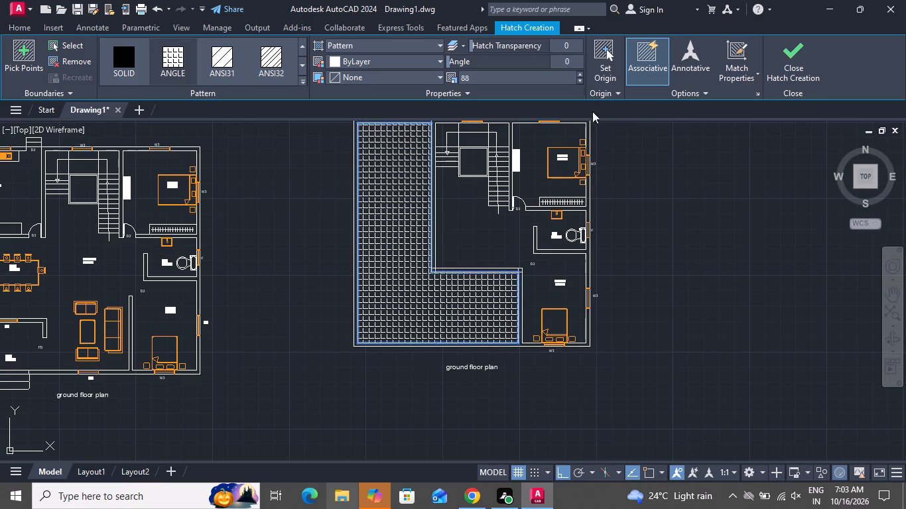
key("Escape")
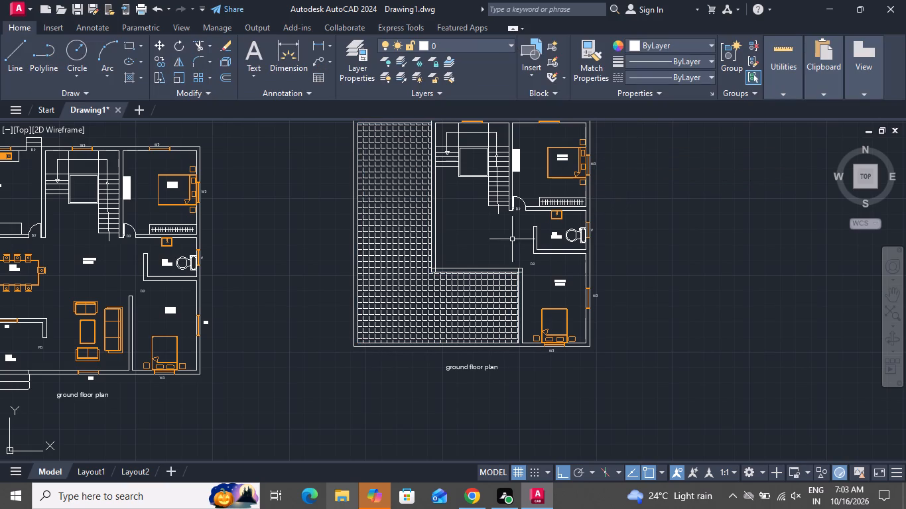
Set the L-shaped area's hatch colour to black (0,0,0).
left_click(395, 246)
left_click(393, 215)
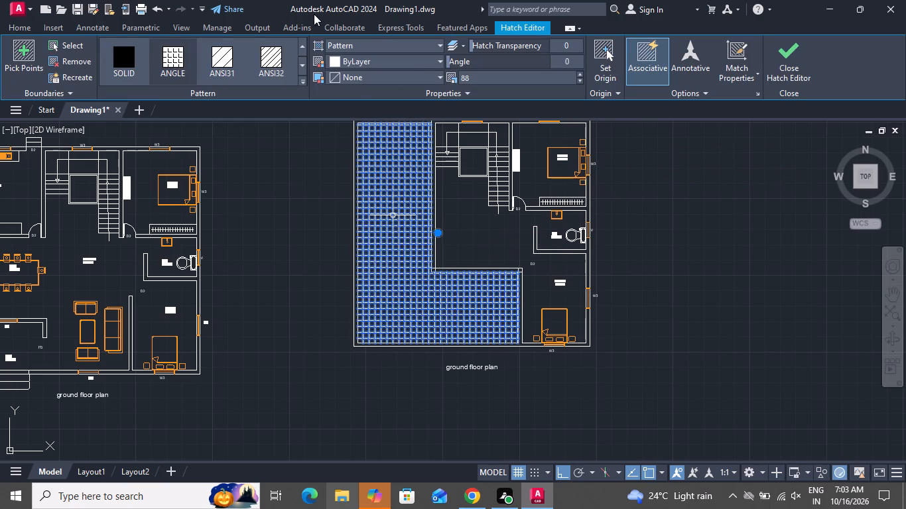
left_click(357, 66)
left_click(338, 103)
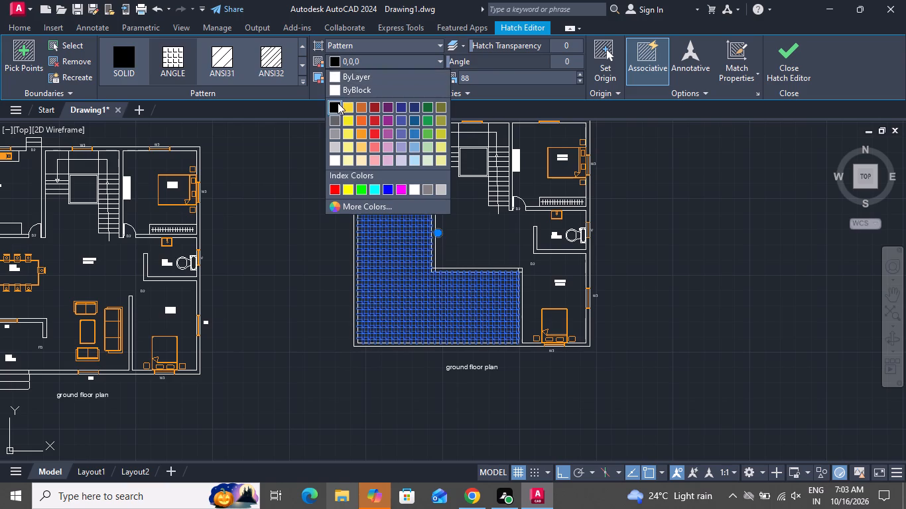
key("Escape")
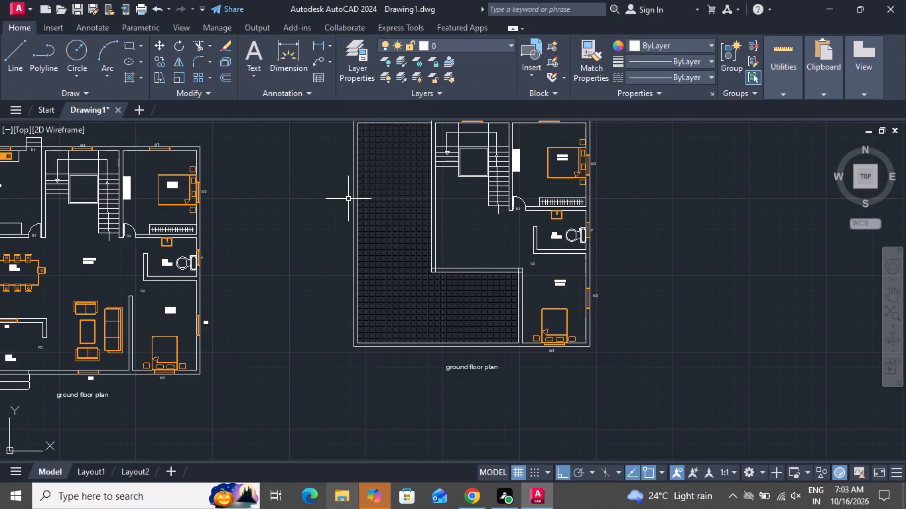
Change the L-shaped area's hatch colour to light pink.
left_click(384, 185)
left_click(377, 58)
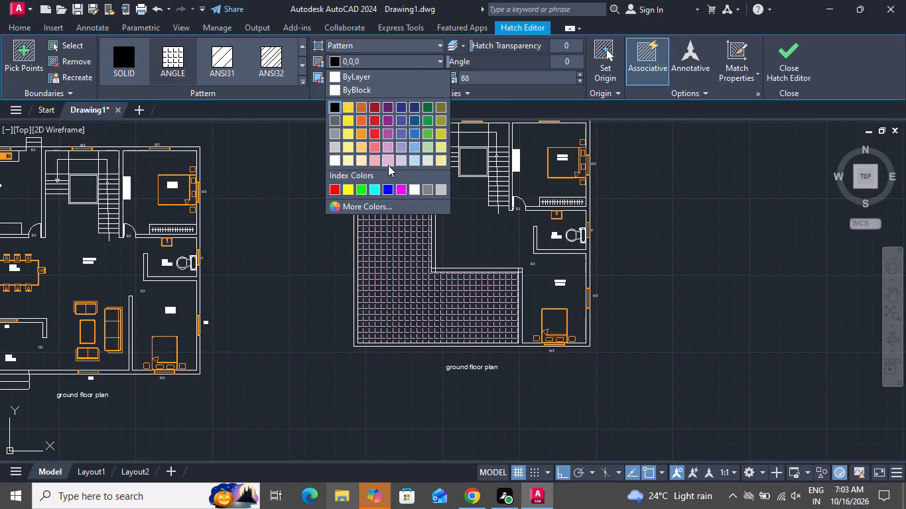
left_click(388, 165)
key("Escape")
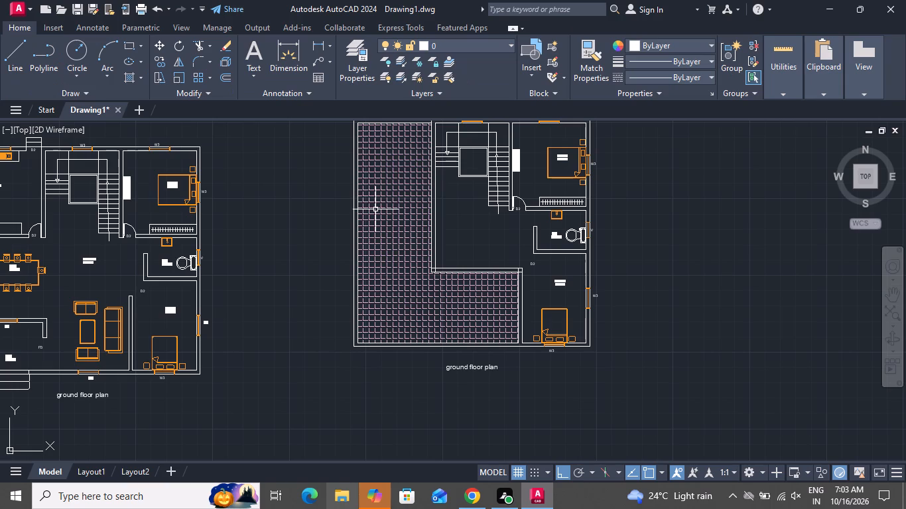
Trim the overlapping lines where the staircase's left wall meets the new horizontal partition wall.
left_click(198, 44)
scroll(449, 282, "up", 7)
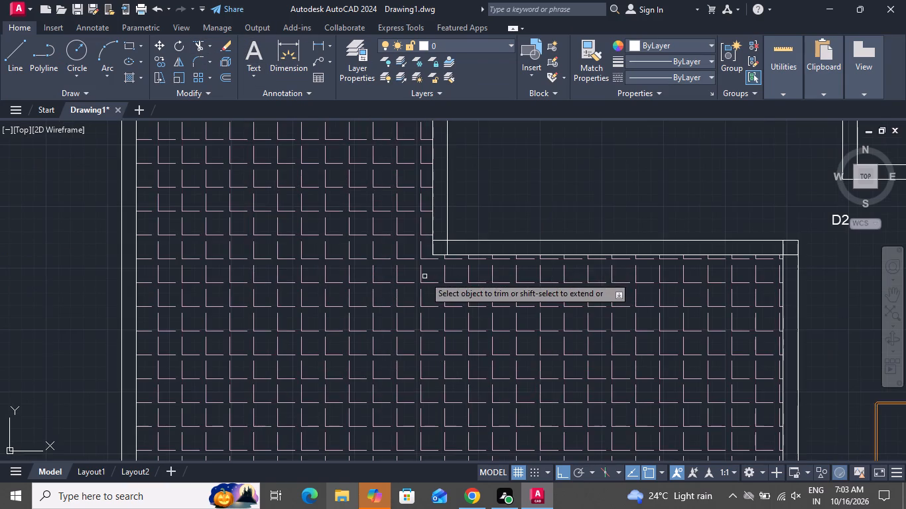
scroll(434, 244, "up", 3)
left_click(438, 233)
left_click(440, 205)
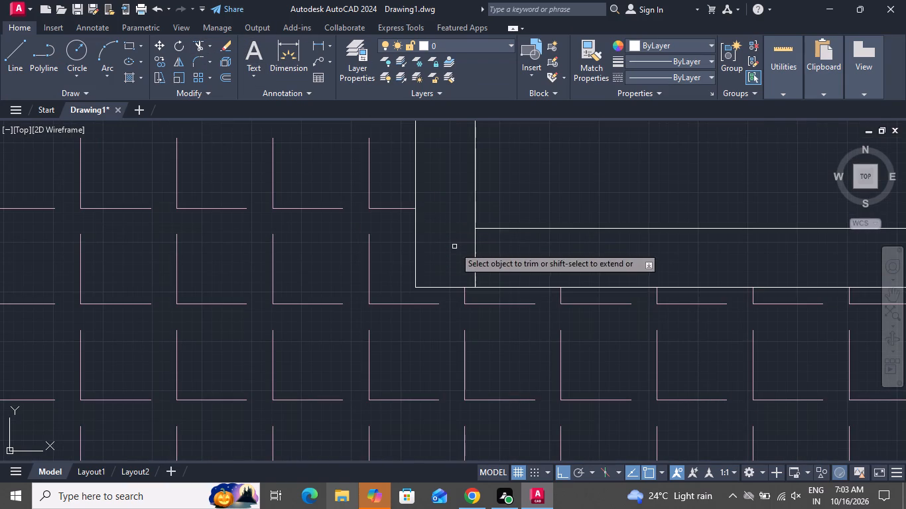
left_click(454, 247)
left_click(523, 254)
scroll(415, 260, "up", 1)
scroll(415, 260, "down", 5)
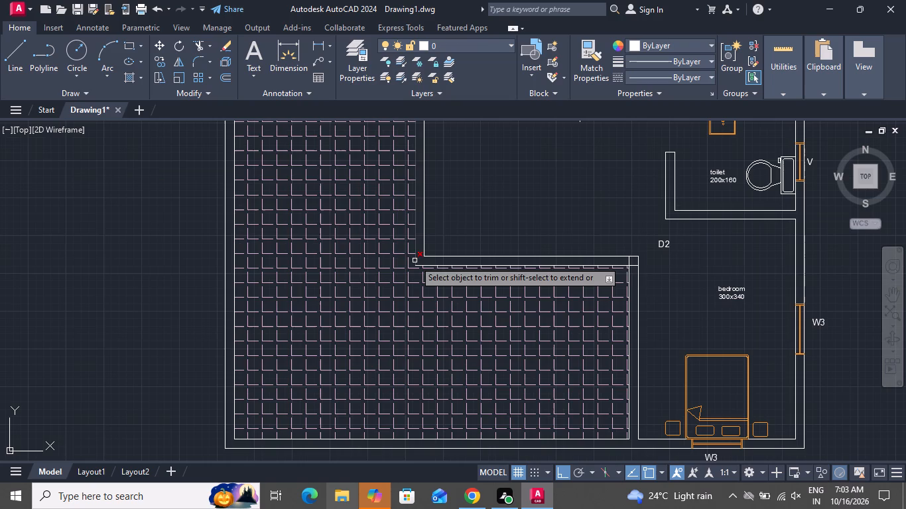
Trim the overlapping lines where the horizontal partition wall meets the front bedroom's left wall.
scroll(635, 262, "up", 5)
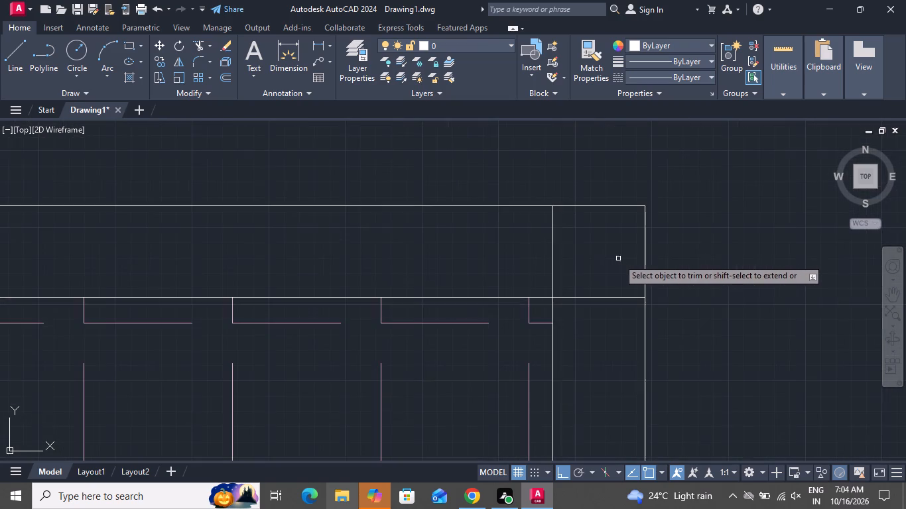
left_click(586, 242)
left_click(483, 232)
left_click(564, 251)
left_click(572, 315)
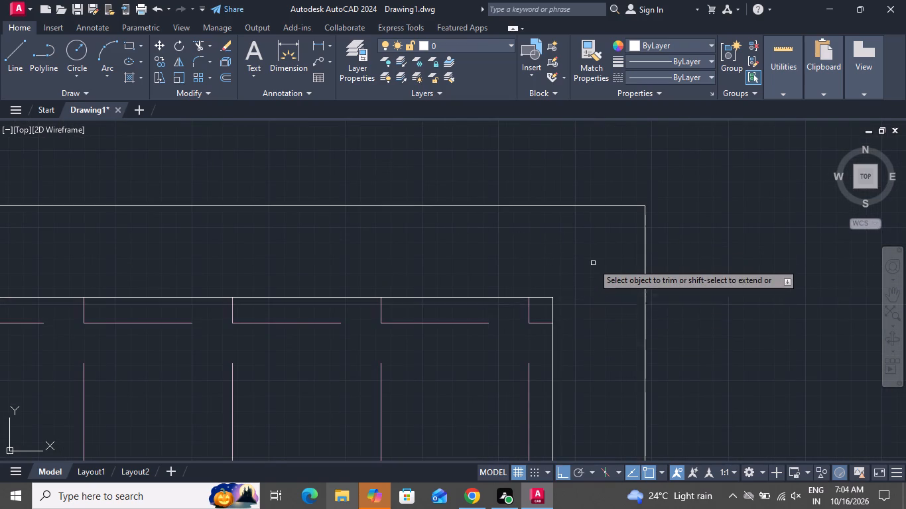
scroll(593, 263, "down", 1)
scroll(593, 263, "up", 1)
scroll(593, 263, "down", 7)
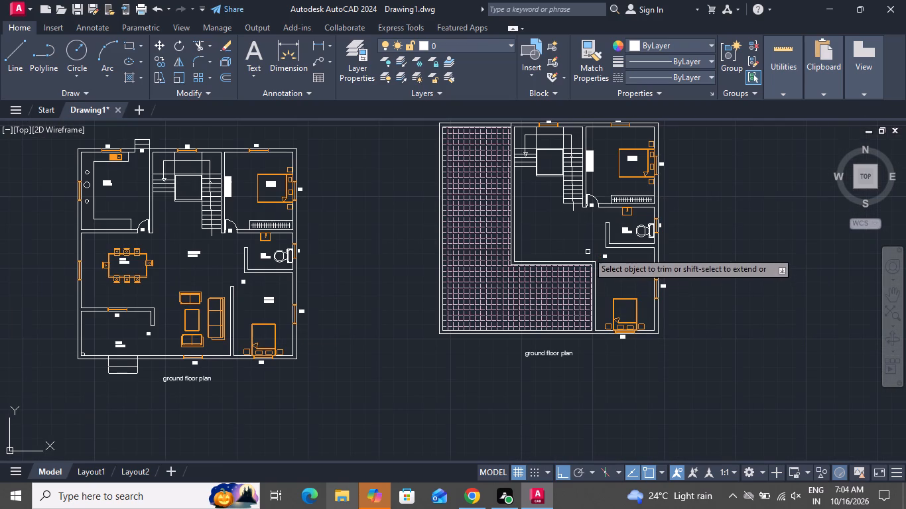
right_click(610, 276)
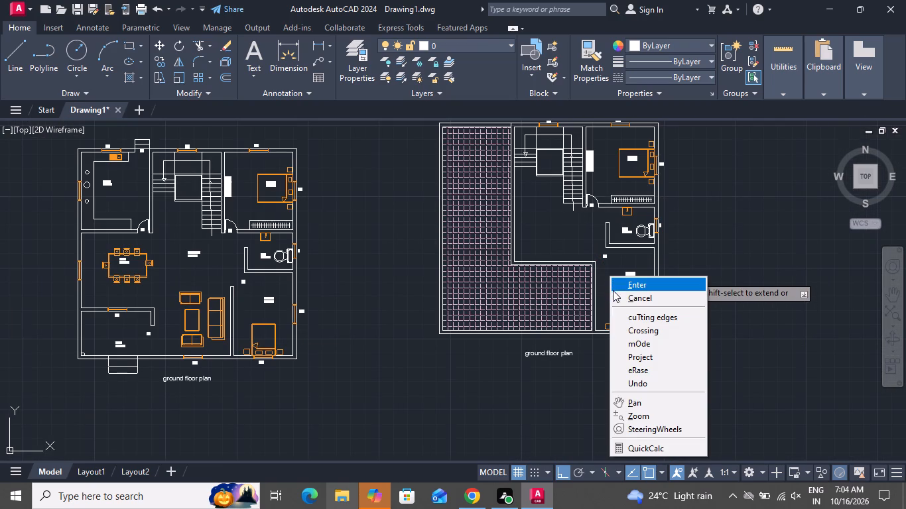
Draw a short line about 15 units long straight across the vertical partition wall beside the hatched area.
left_click(614, 294)
left_click(22, 50)
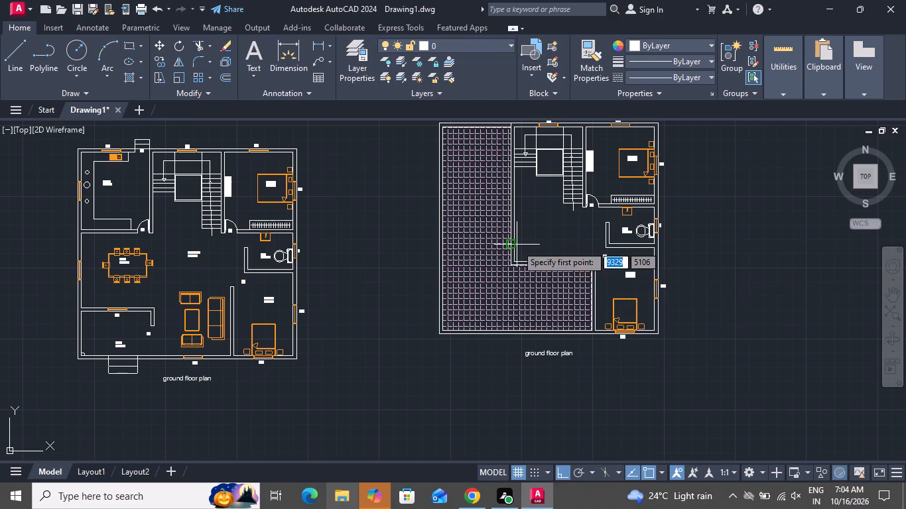
scroll(515, 247, "up", 1)
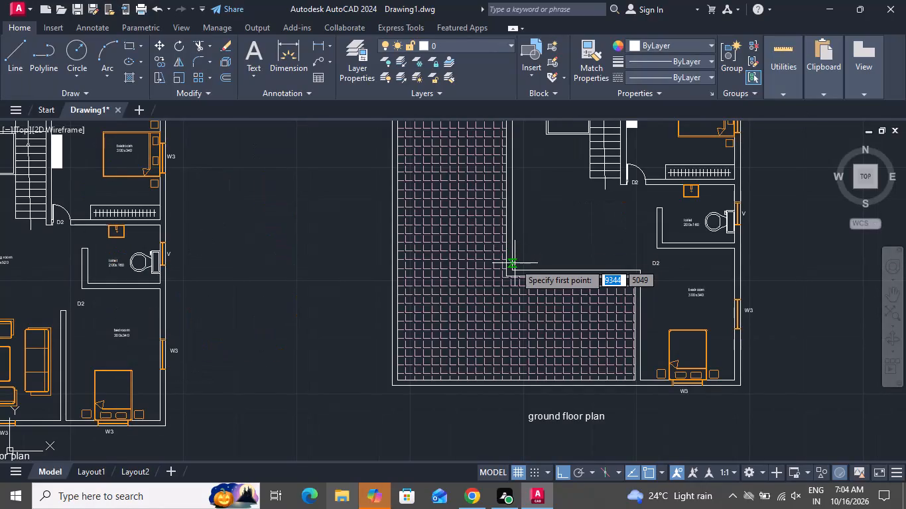
scroll(517, 246, "up", 3)
scroll(517, 221, "down", 2)
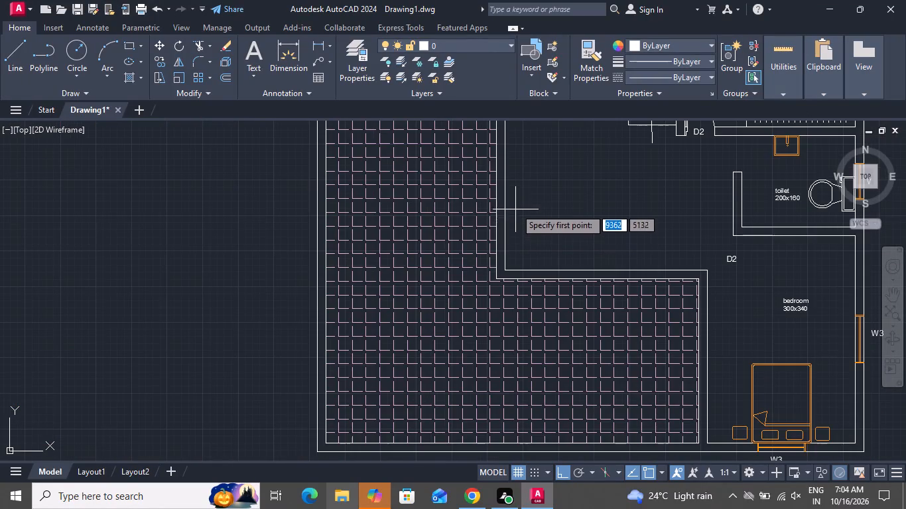
left_click(507, 174)
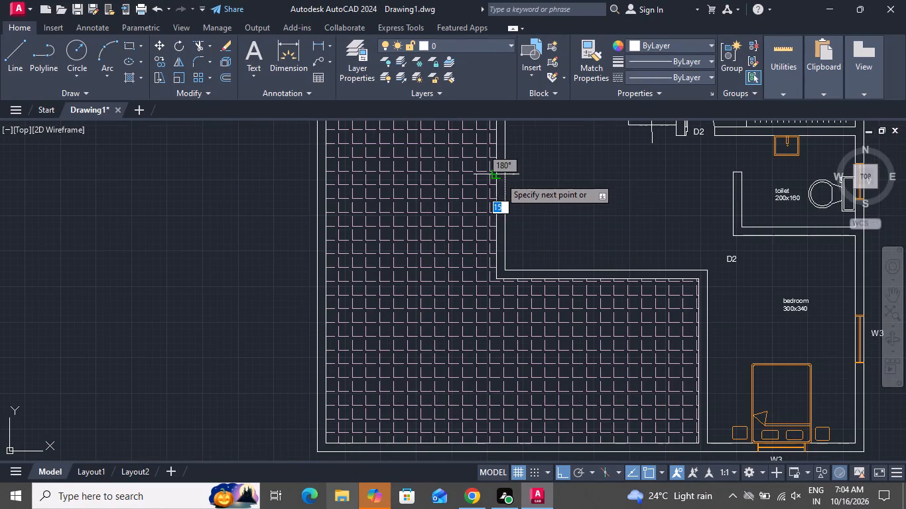
scroll(500, 178, "up", 1)
scroll(500, 178, "down", 1)
scroll(500, 178, "up", 4)
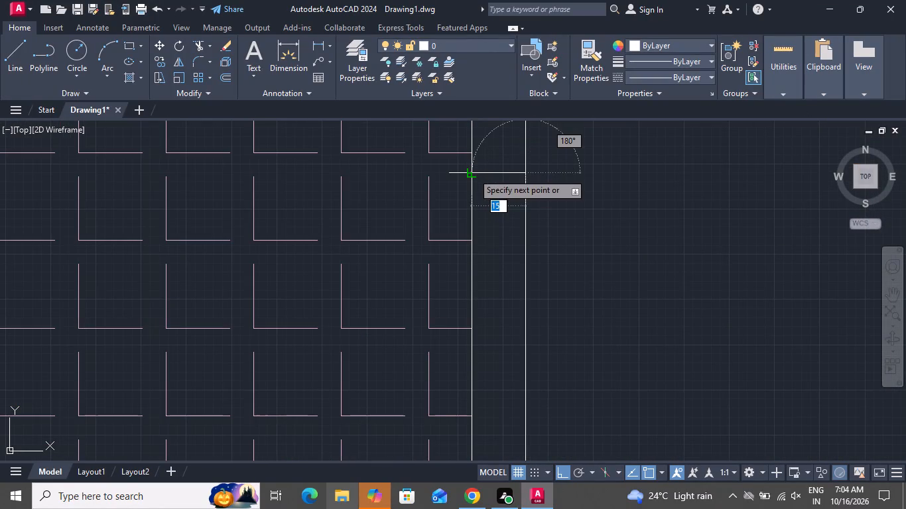
left_click(474, 172)
right_click(474, 172)
left_click(489, 200)
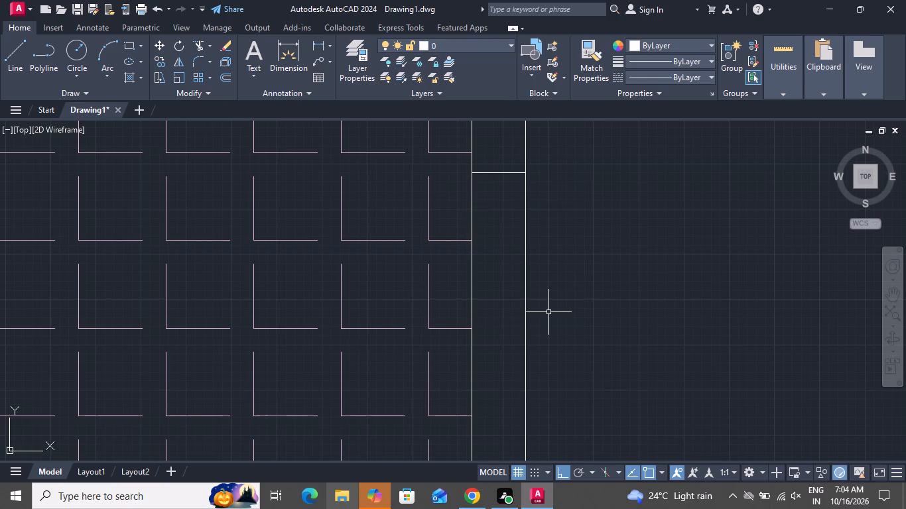
Offset the short line across the vertical partition wall by 40 both upward and downward along the wall.
type("O")
key("space")
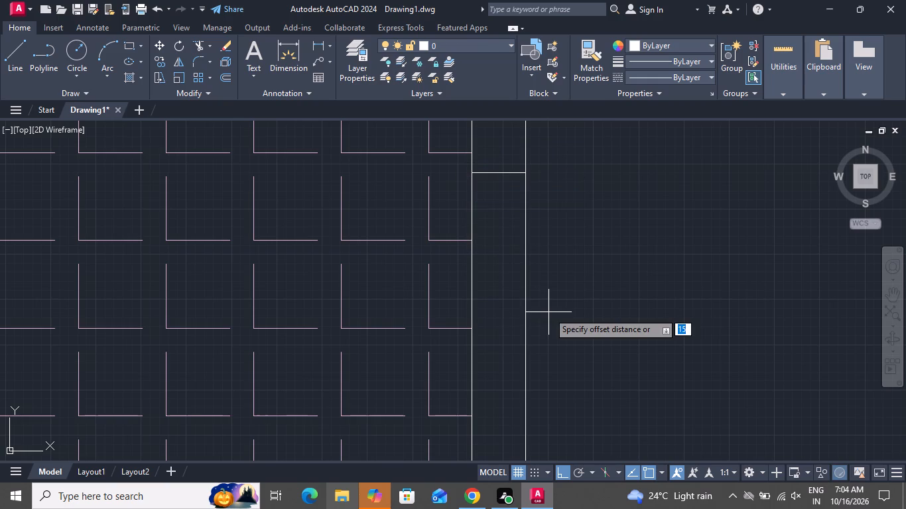
key("4")
type("0")
key("space")
scroll(559, 307, "down", 3)
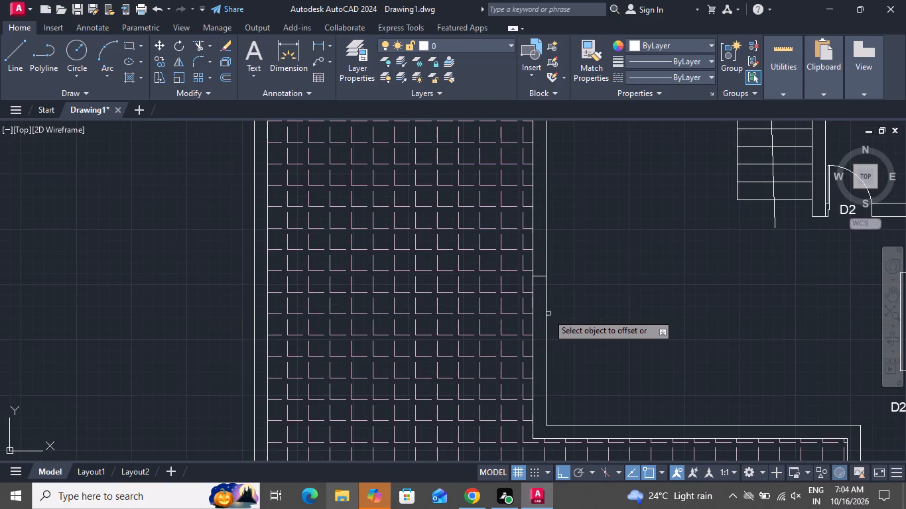
scroll(537, 276, "up", 2)
left_click(537, 276)
left_click(535, 248)
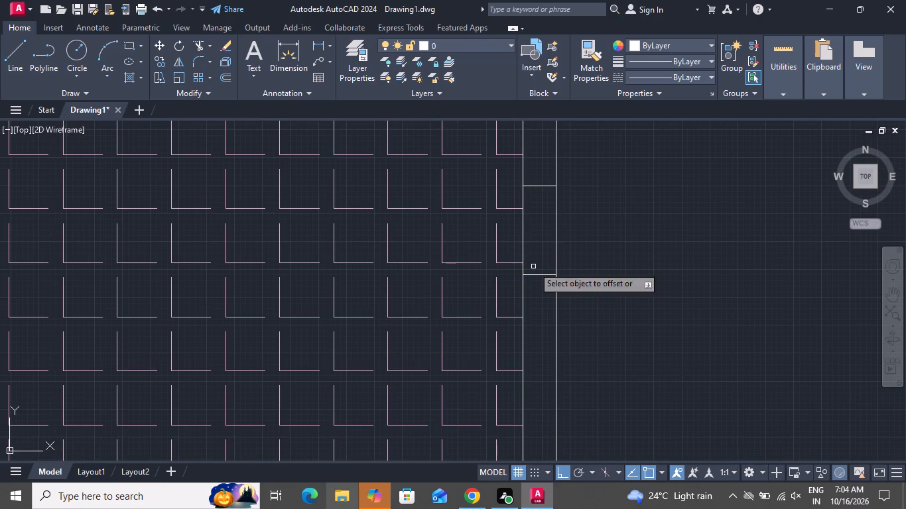
left_click(540, 275)
left_click(545, 345)
scroll(599, 269, "up", 1)
right_click(599, 269)
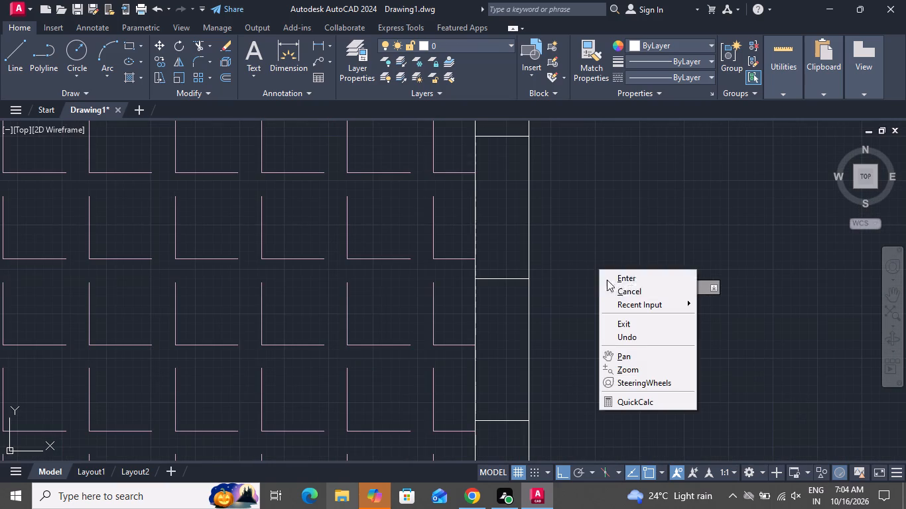
left_click(611, 284)
Offset the upper and lower cross lines of the vertical wall's window opening outward by 2.
type("O 2")
key("space")
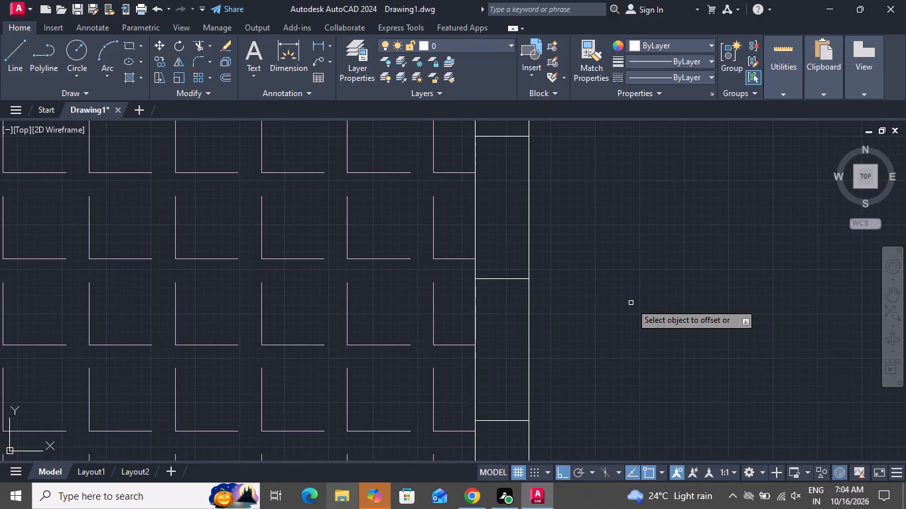
scroll(575, 274, "down", 2)
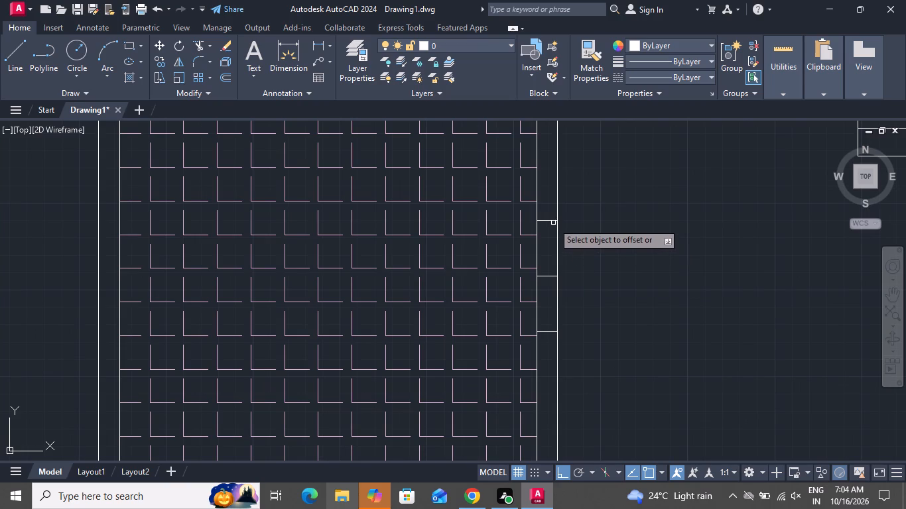
left_click(553, 221)
left_click(552, 205)
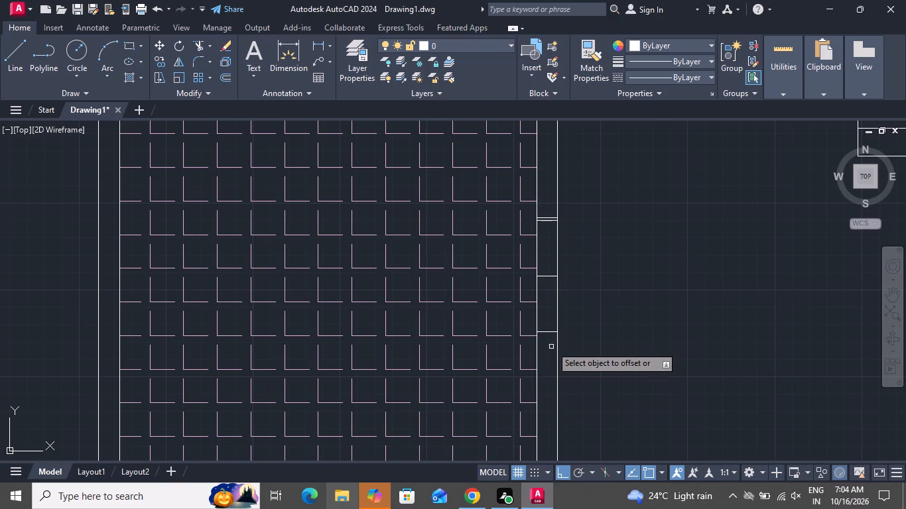
left_click(549, 332)
left_click(550, 365)
right_click(570, 337)
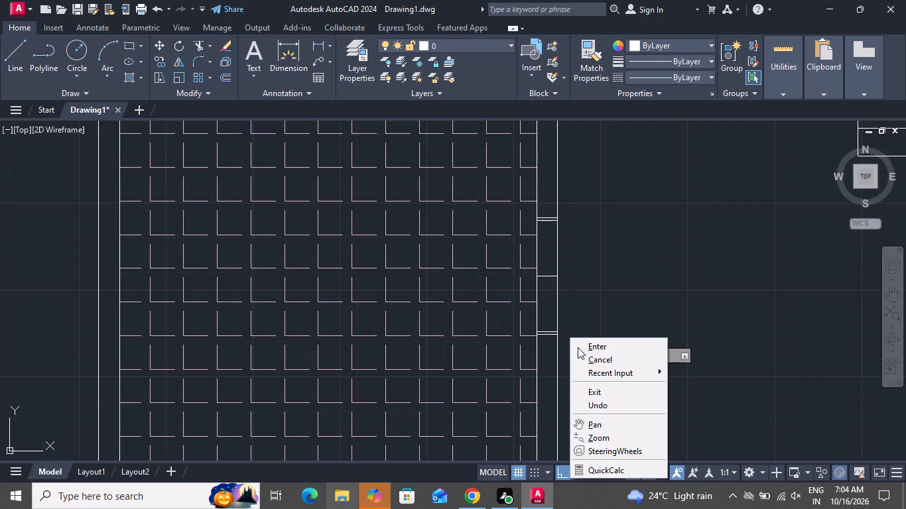
left_click(587, 362)
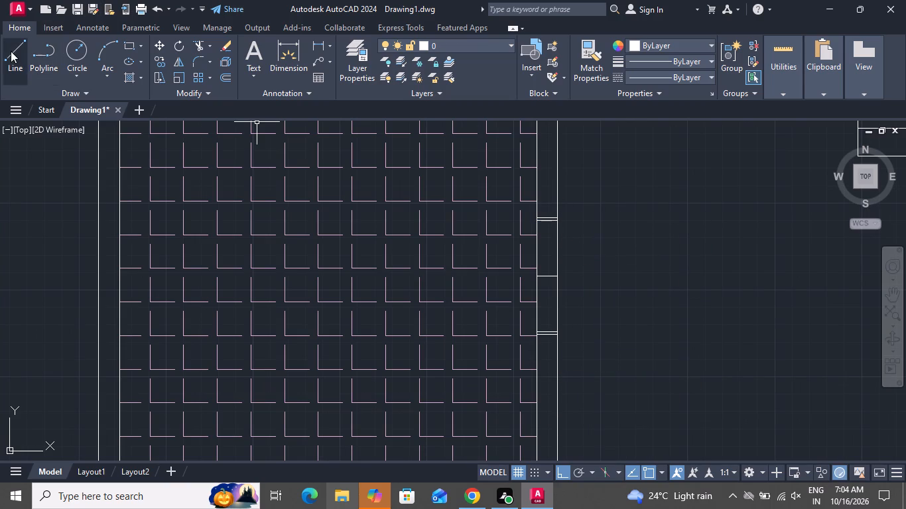
Draw a vertical centre line inside the wall between the midpoints of the opening's two inner cross lines.
left_click(11, 51)
scroll(552, 227, "up", 2)
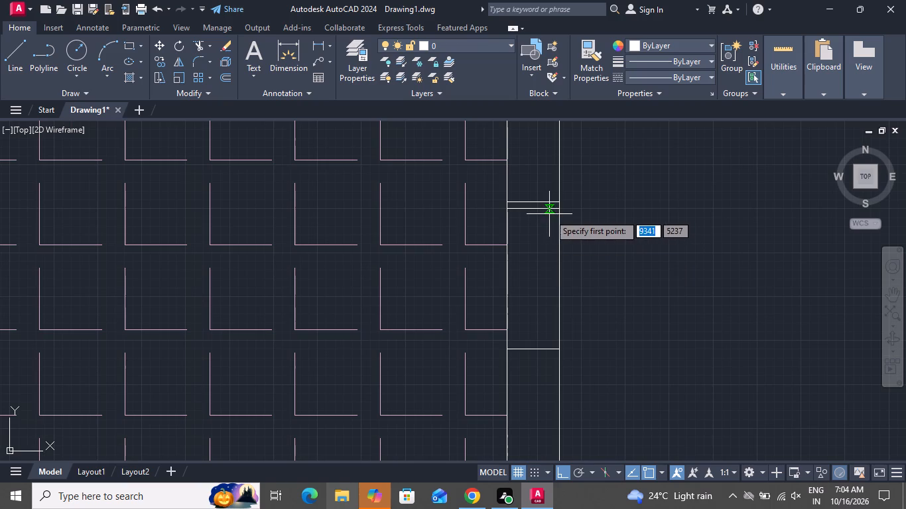
left_click(535, 210)
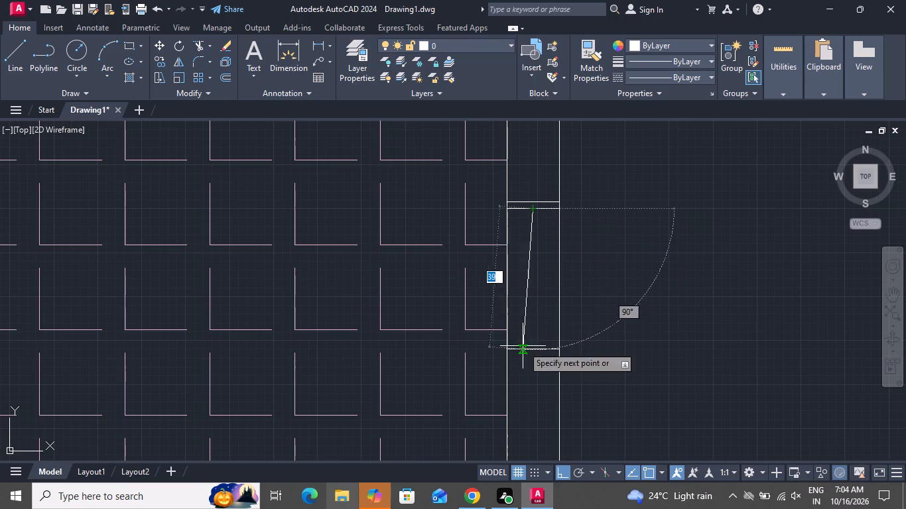
scroll(544, 296, "down", 2)
scroll(545, 374, "up", 4)
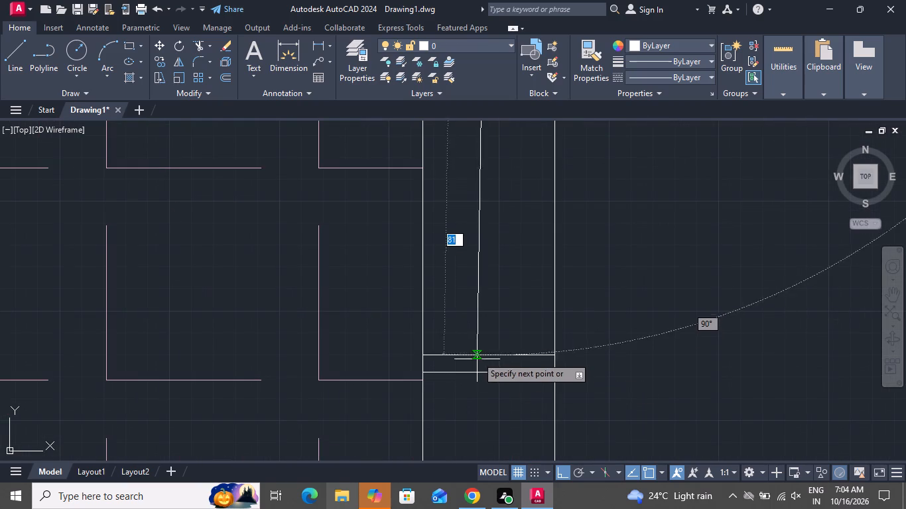
left_click(485, 355)
right_click(485, 355)
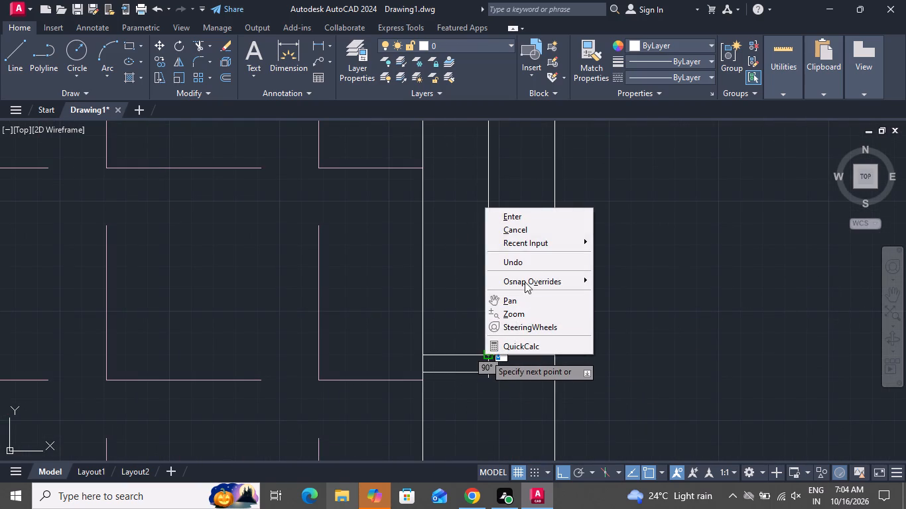
left_click(528, 226)
Offset the window opening's vertical centre line by 1 to both sides to form the glass lines.
type("O")
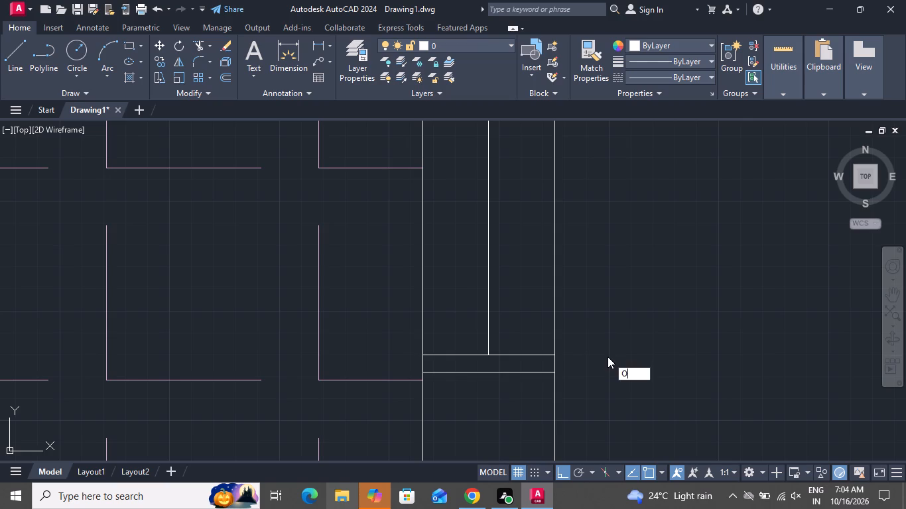
key("space")
type("1")
key("space")
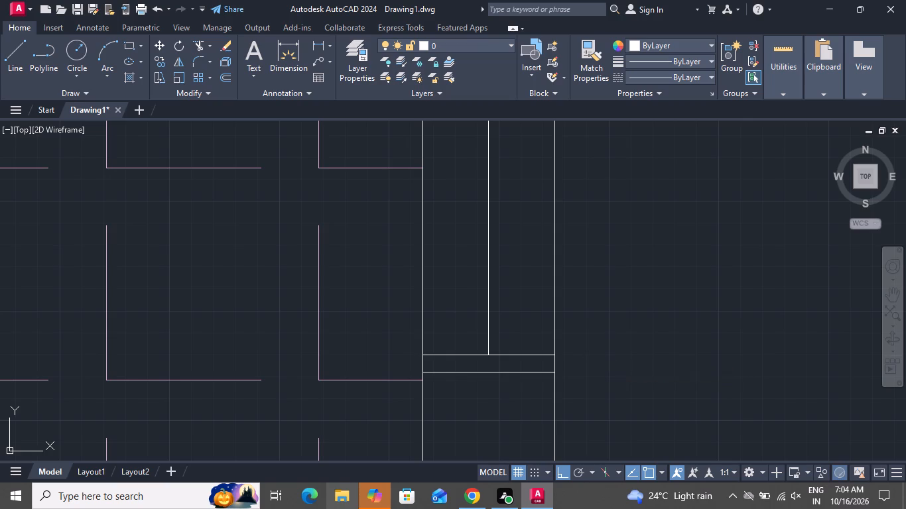
left_click(488, 294)
left_click(513, 288)
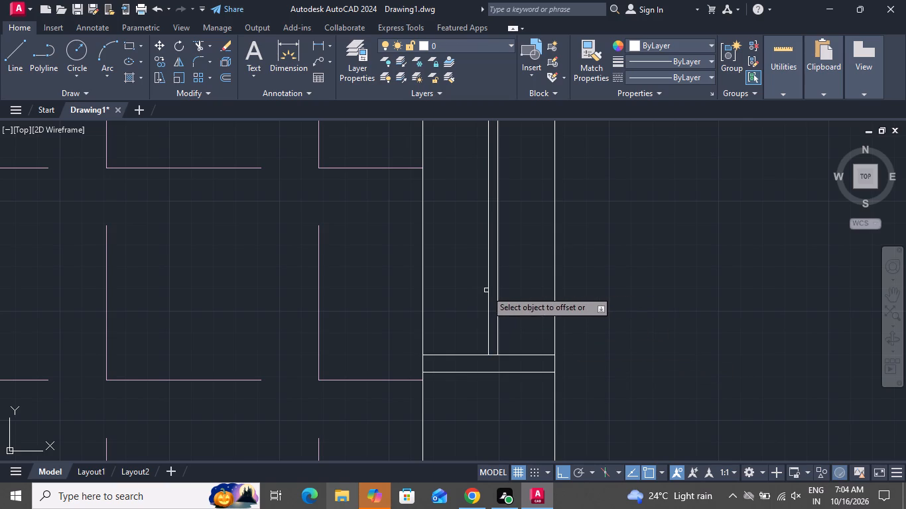
left_click(489, 290)
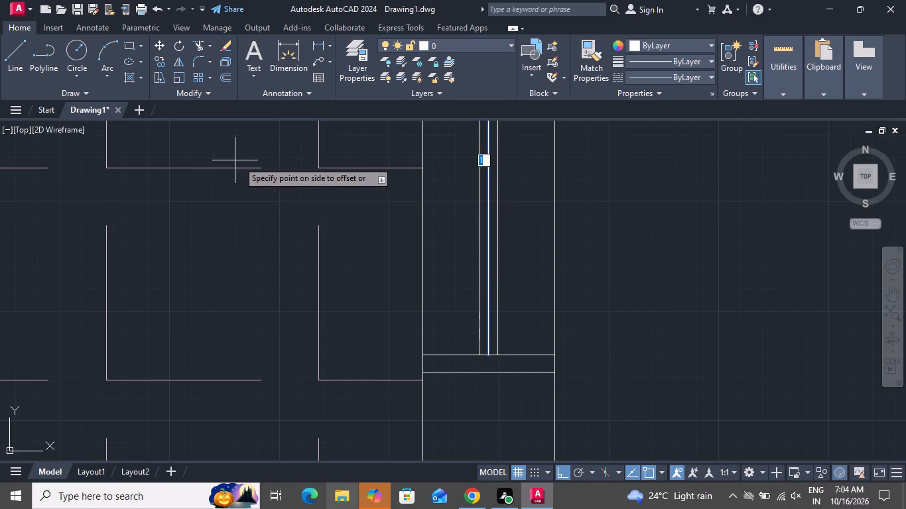
left_click(247, 163)
right_click(441, 217)
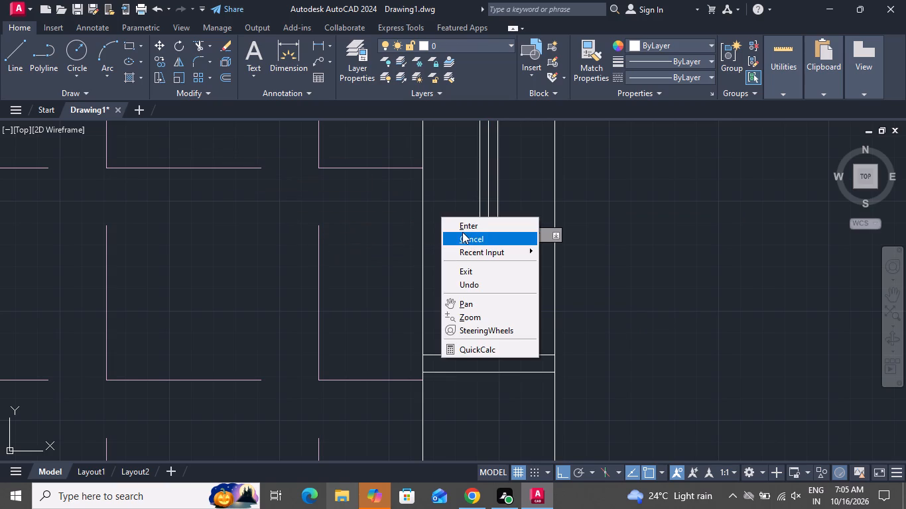
left_click(462, 235)
Delete the original vertical centre line and the middle cross line inside the window opening.
scroll(471, 242, "down", 3)
scroll(485, 152, "up", 3)
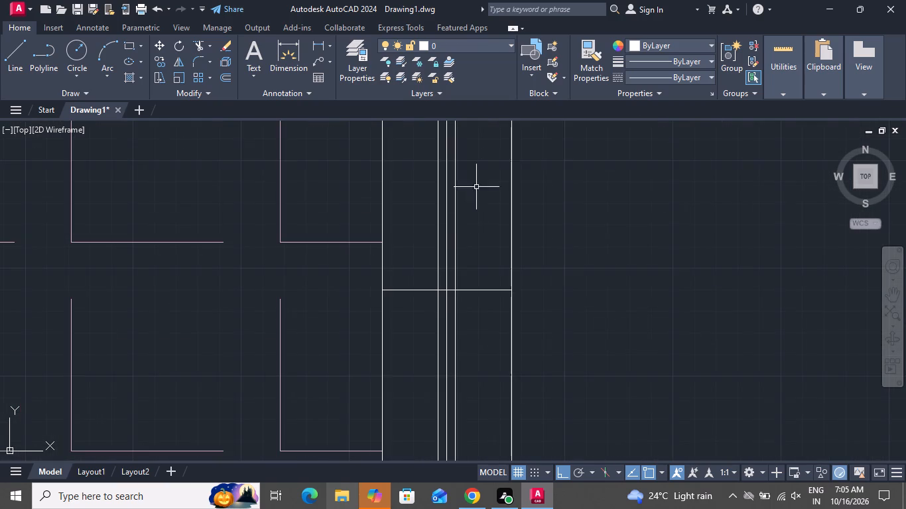
scroll(443, 295, "up", 1)
scroll(443, 296, "down", 1)
scroll(443, 296, "up", 5)
left_click(454, 223)
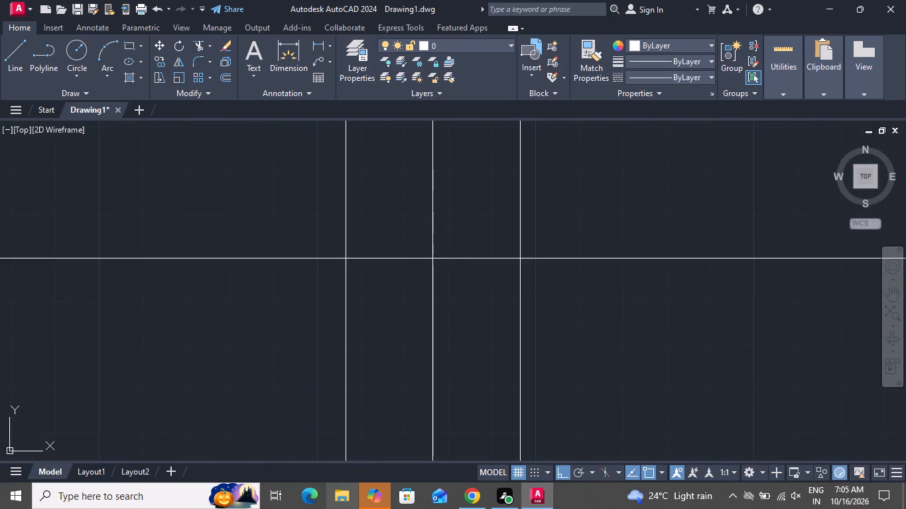
left_click(423, 290)
key("Delete")
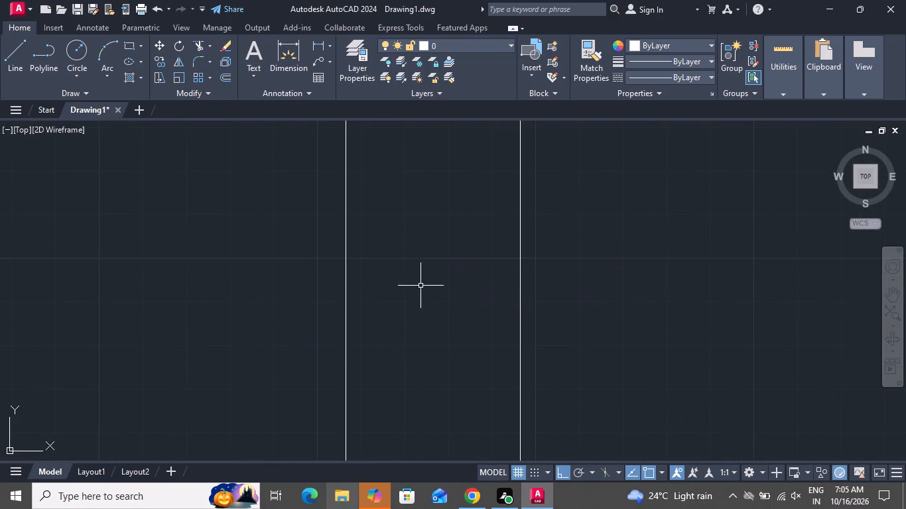
Draw a short vertical line across the thickness of the horizontal partition wall above the hatched area.
scroll(465, 274, "down", 8)
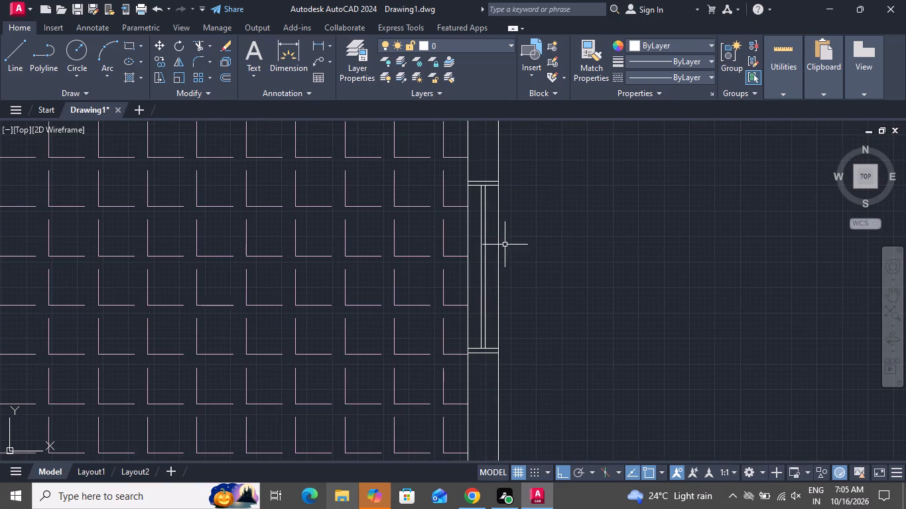
scroll(586, 290, "down", 2)
left_click(10, 46)
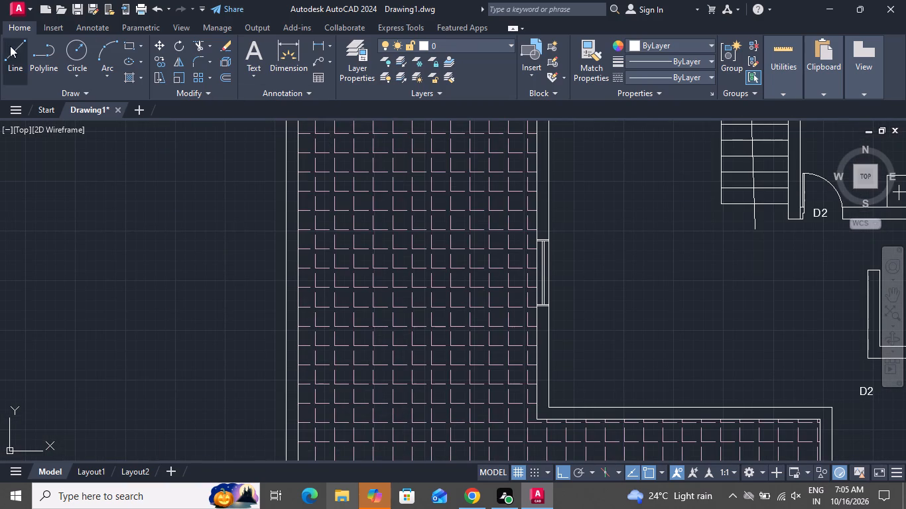
left_click(646, 406)
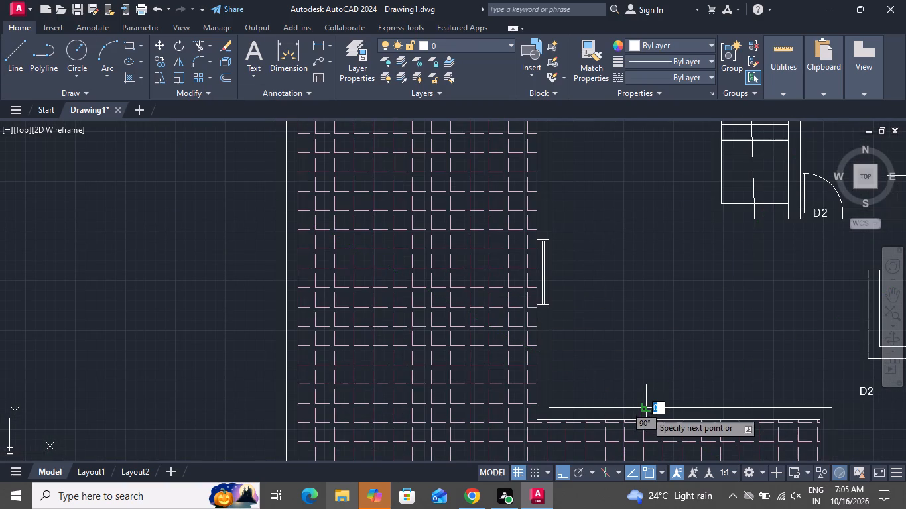
left_click(646, 417)
right_click(646, 417)
left_click(692, 289)
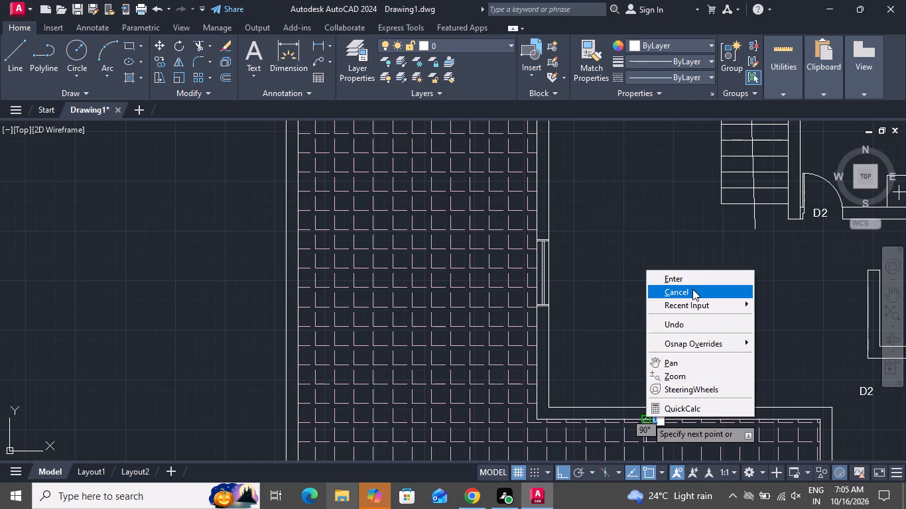
Offset the short vertical line across the horizontal partition wall by 40 to both sides.
type("O")
key("space")
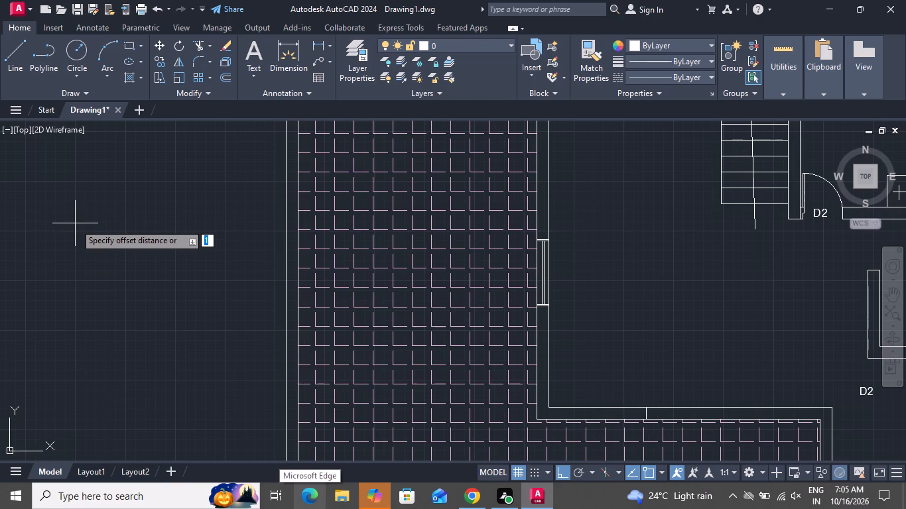
key("4")
type("0")
key("space")
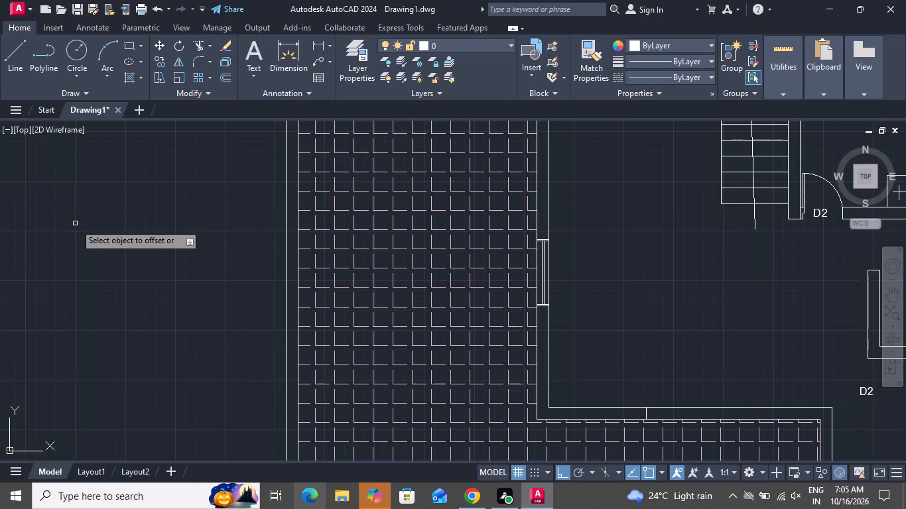
scroll(659, 433, "up", 4)
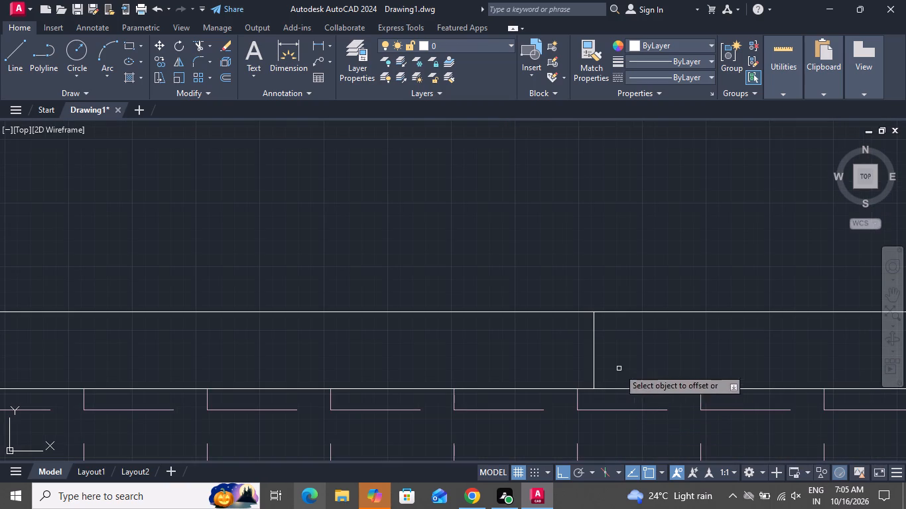
left_click(594, 353)
left_click(460, 359)
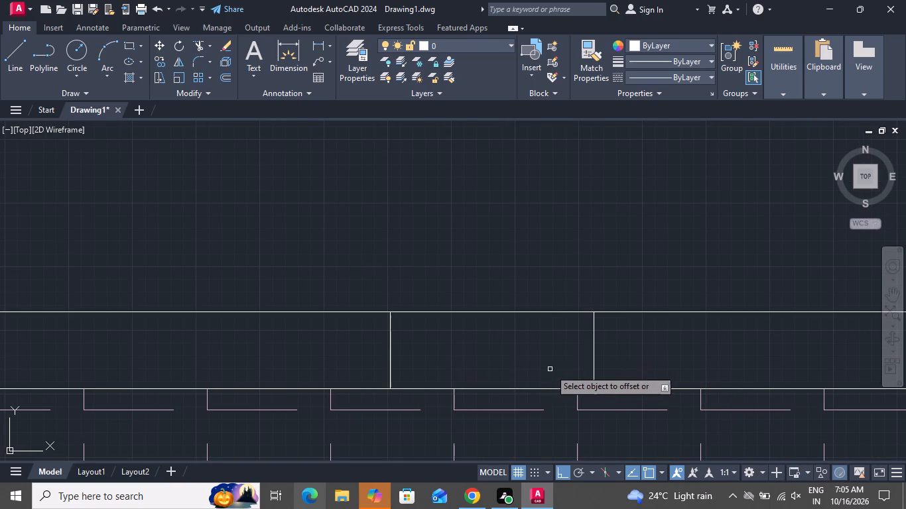
left_click(593, 367)
left_click(669, 366)
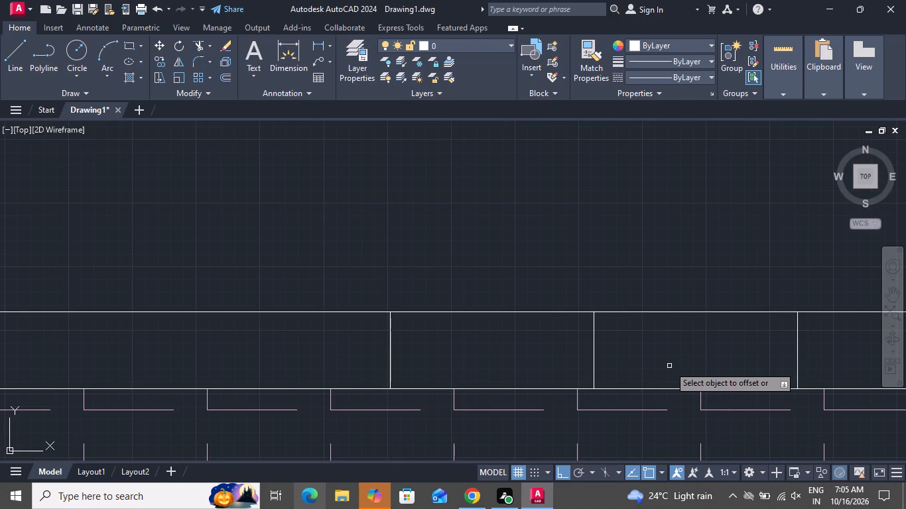
right_click(670, 366)
left_click(709, 247)
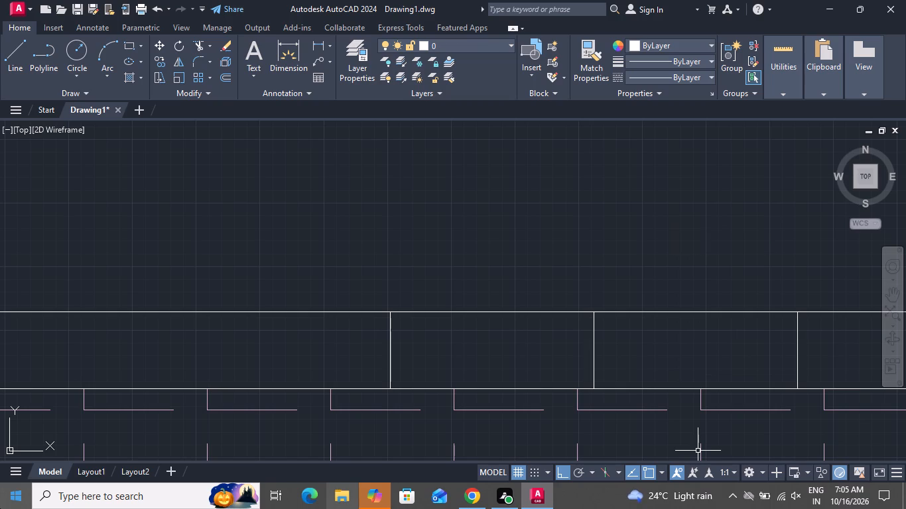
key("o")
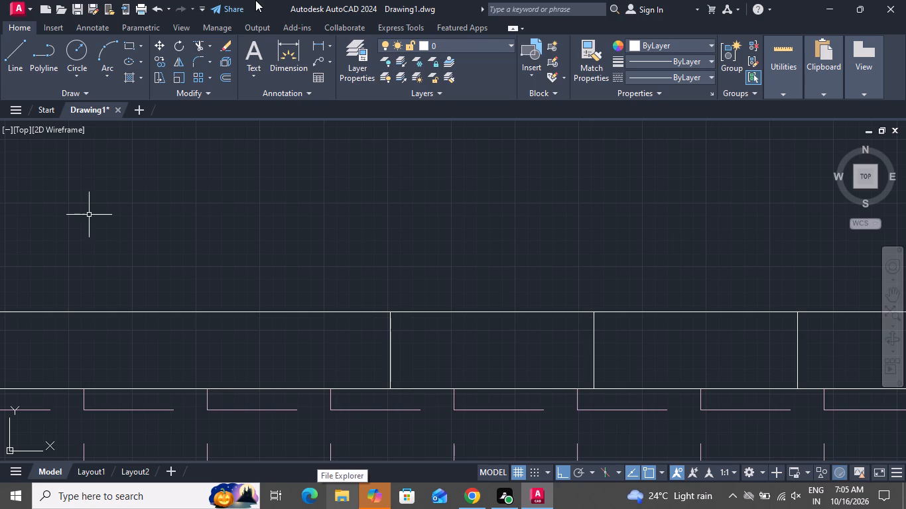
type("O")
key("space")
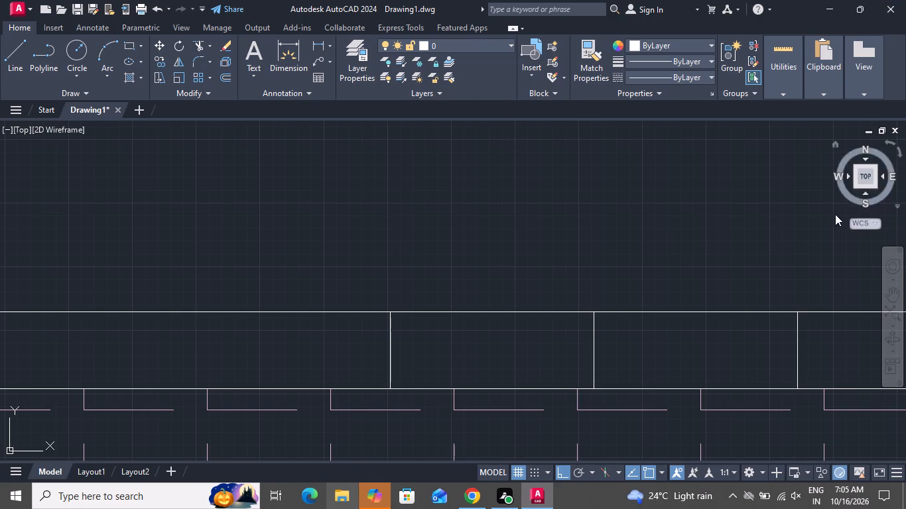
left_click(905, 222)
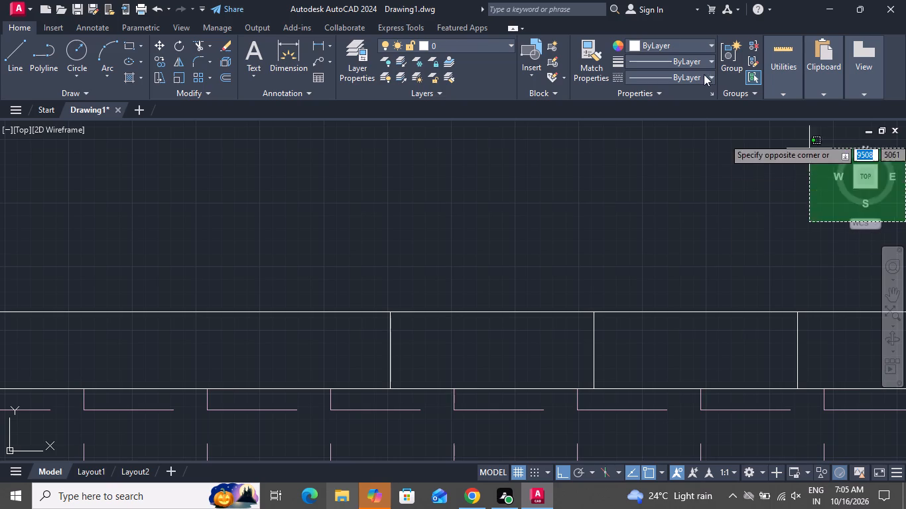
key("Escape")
Offset the two end cross lines of the new window opening by 2 outward.
key("o")
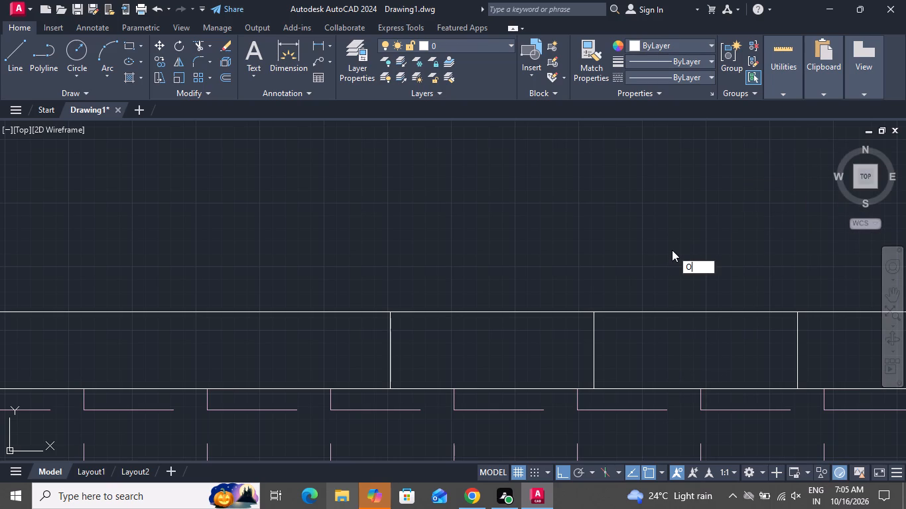
key("space")
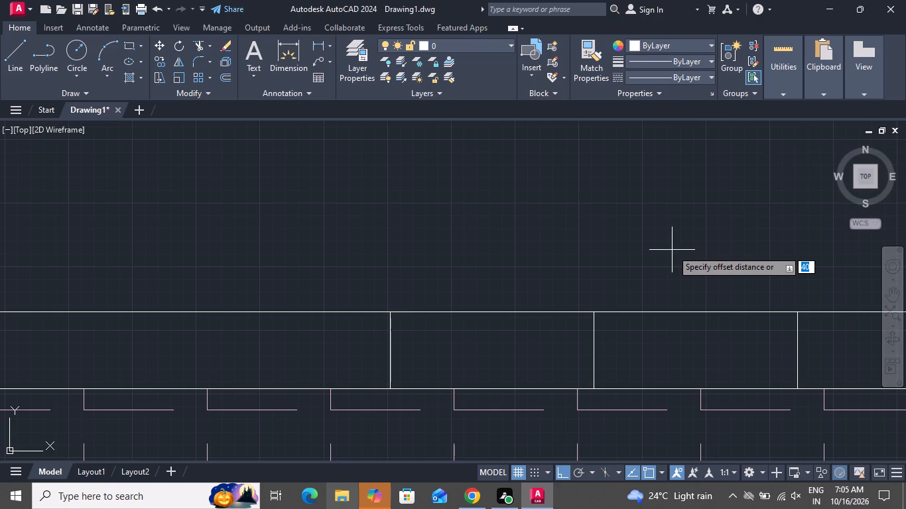
type("2")
key("space")
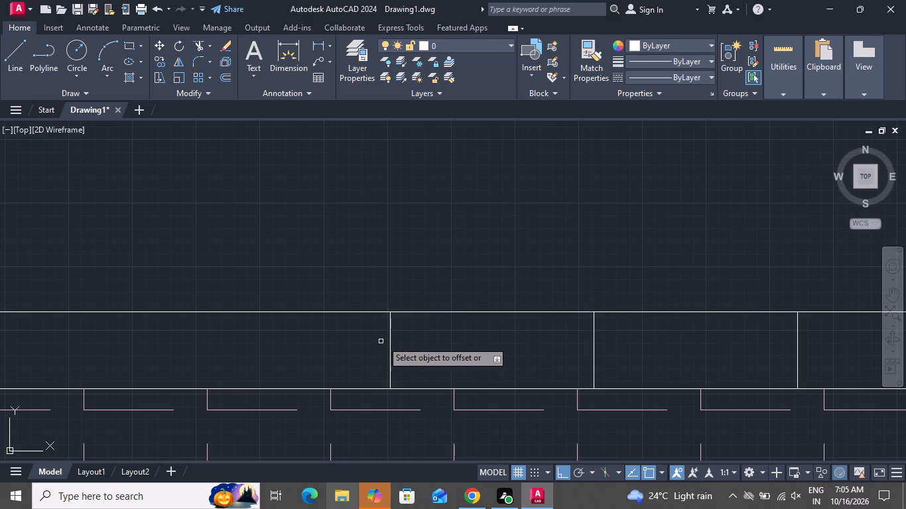
left_click(389, 339)
left_click(365, 348)
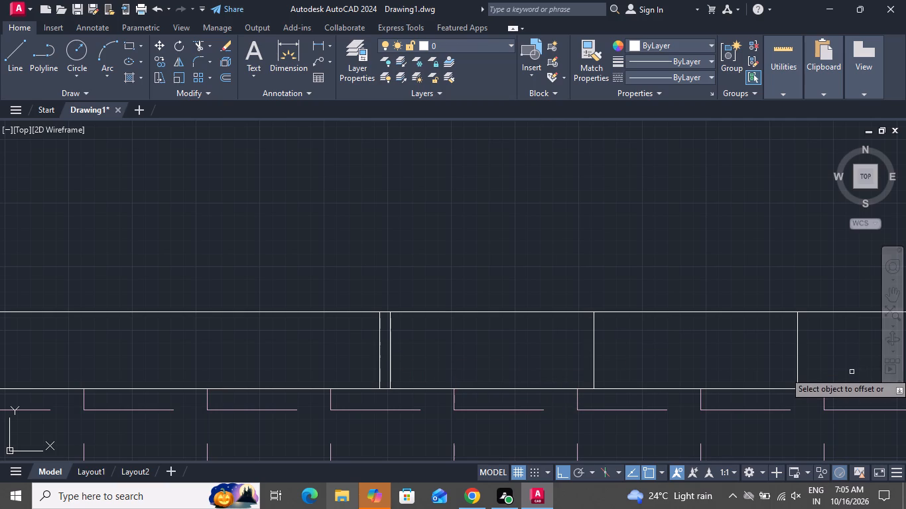
left_click(796, 377)
left_click(868, 369)
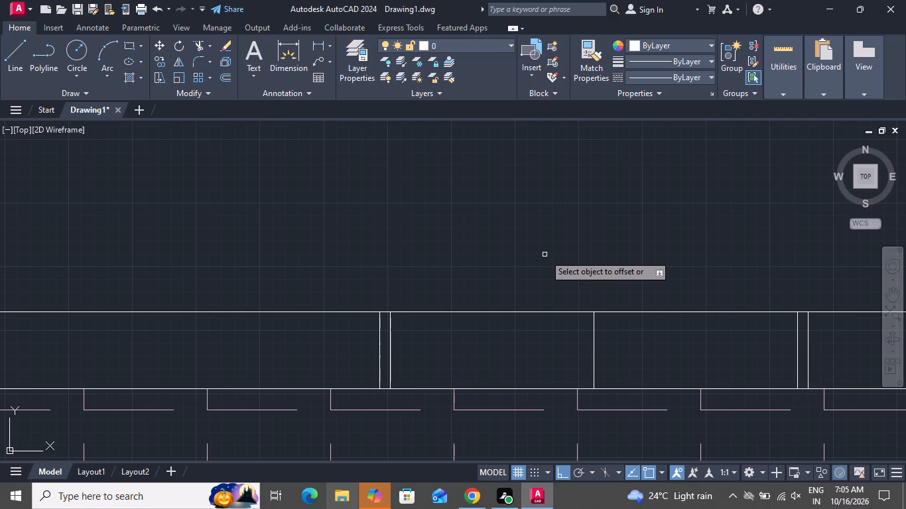
right_click(553, 229)
left_click(574, 251)
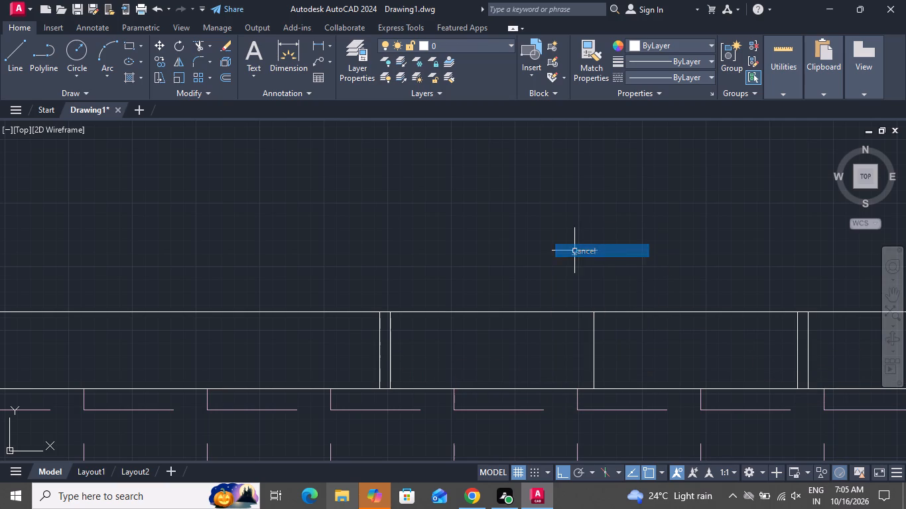
Draw a horizontal centre line inside the wall between the midpoints of the opening's two inner cross lines.
left_click(24, 52)
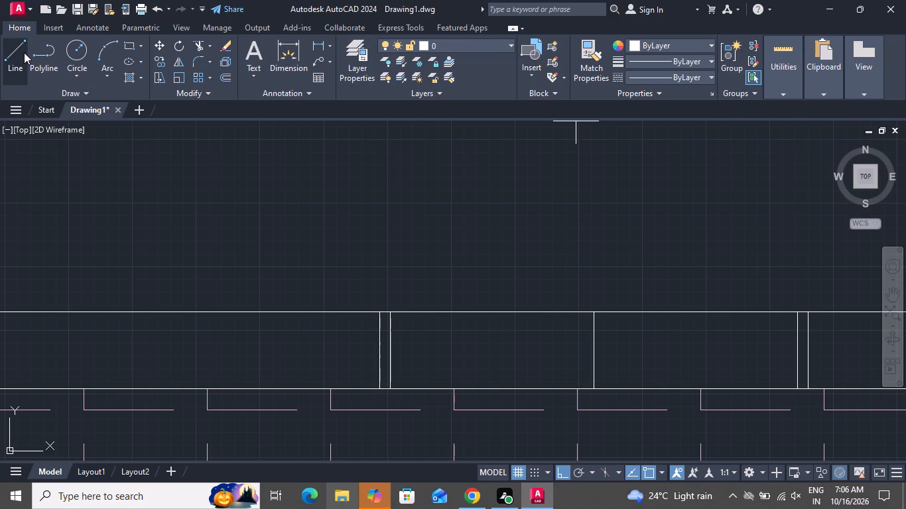
left_click(391, 351)
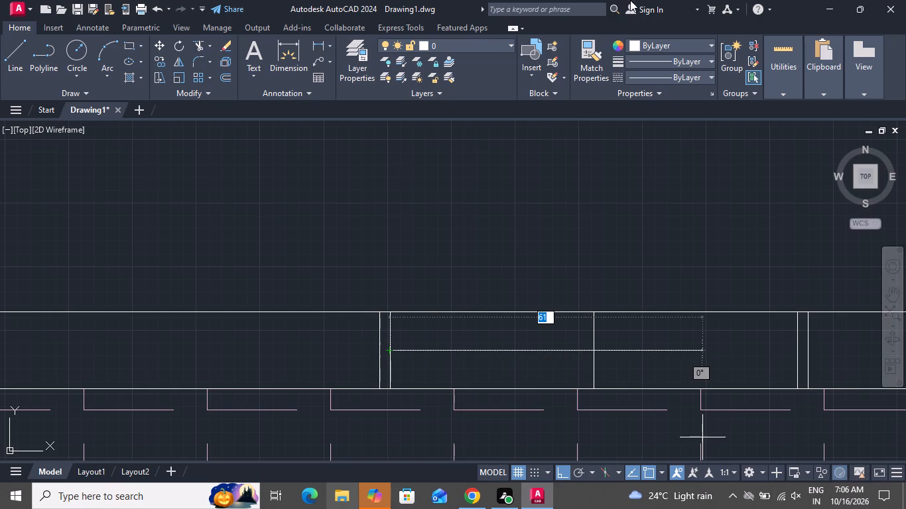
left_click(801, 349)
right_click(801, 349)
left_click(841, 219)
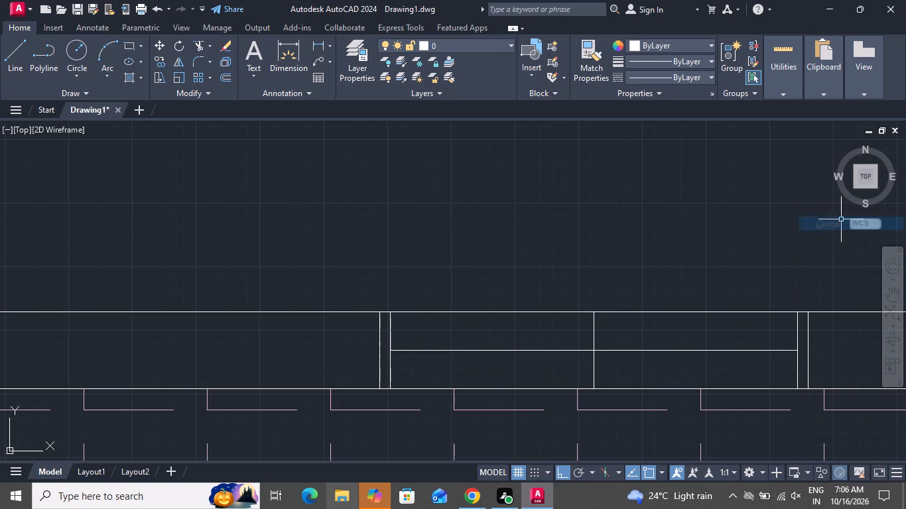
Offset the opening's horizontal centre line by 1 to both sides to form the glass lines.
type("O")
key("space")
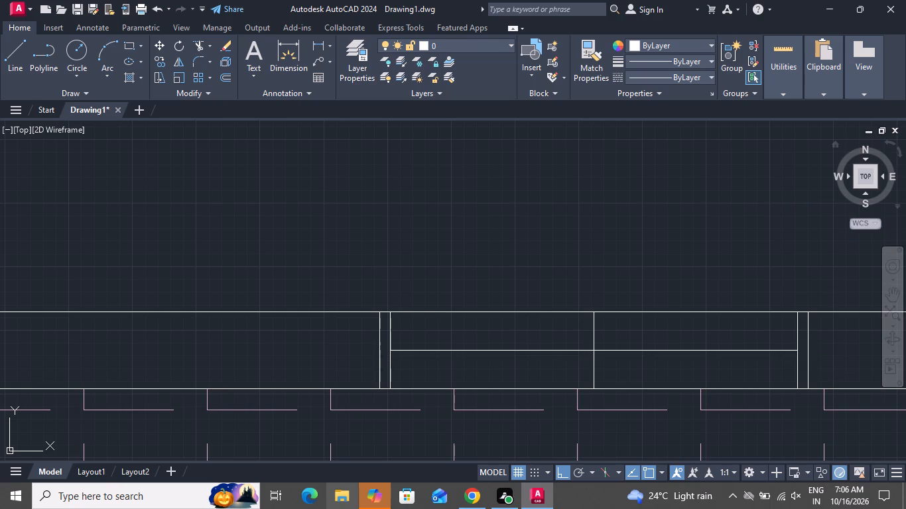
key("1")
key("space")
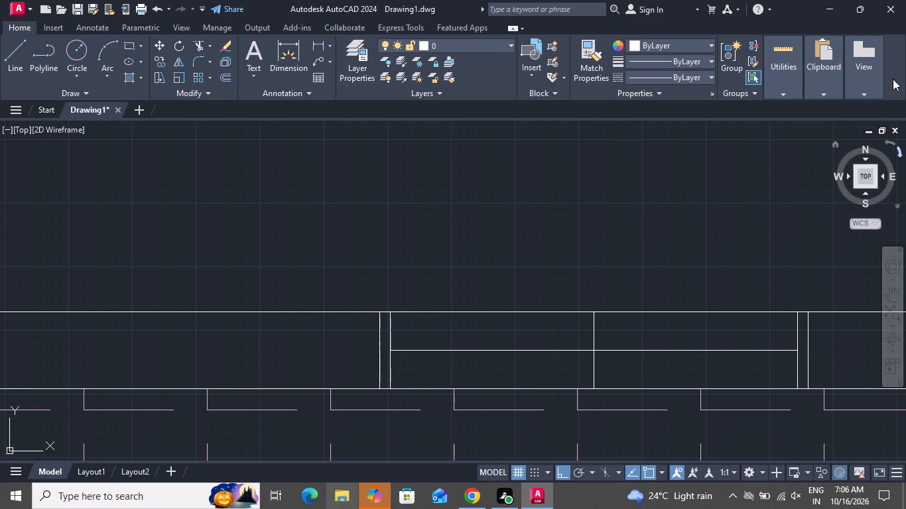
left_click(555, 351)
left_click(562, 313)
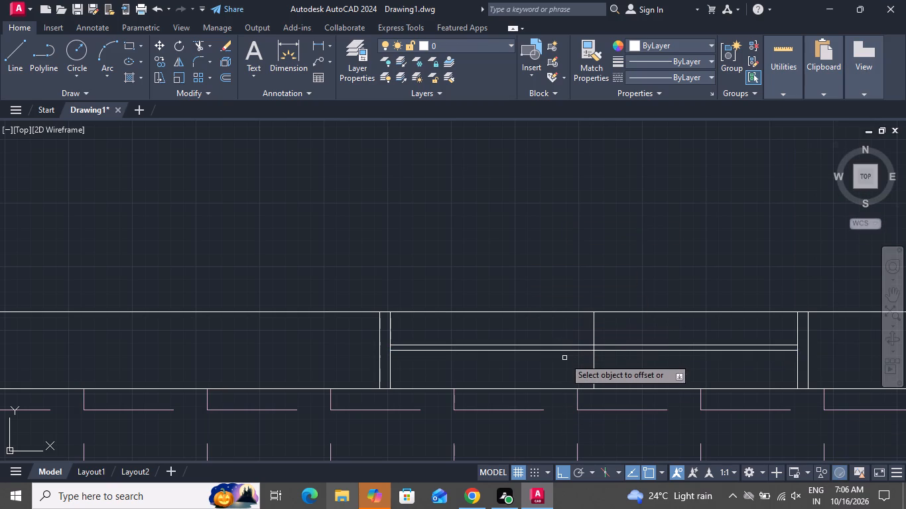
left_click(564, 352)
left_click(578, 385)
right_click(578, 385)
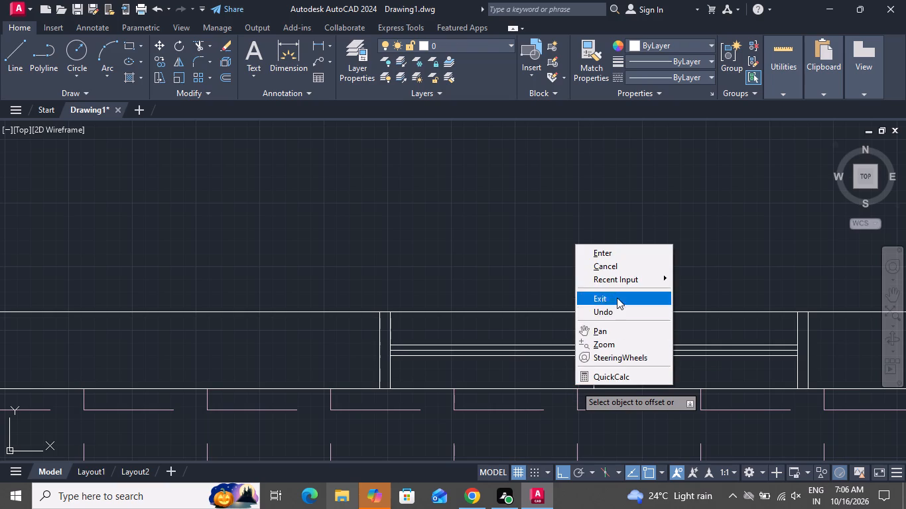
left_click(609, 266)
Delete the original horizontal centre line and the middle cross line inside the new window opening.
scroll(596, 349, "up", 1)
scroll(596, 349, "down", 1)
scroll(596, 349, "up", 3)
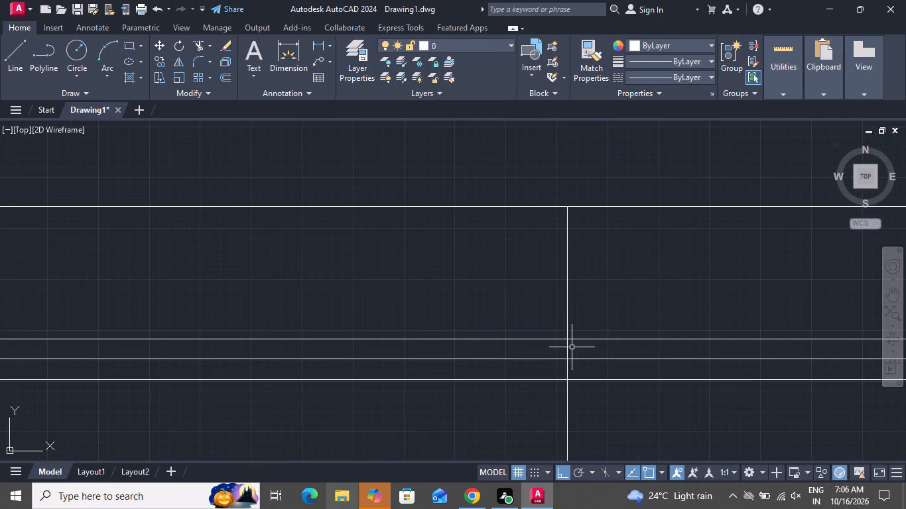
scroll(570, 347, "up", 1)
left_click(614, 347)
left_click(539, 379)
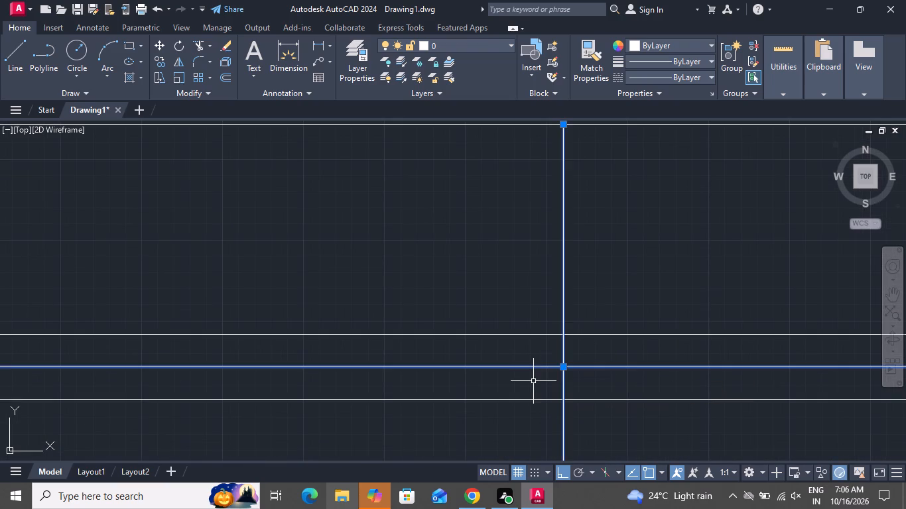
key("Delete")
Change the colour of all lines of the two new windows, in the horizontal and vertical partition walls, to green.
scroll(519, 387, "down", 1)
scroll(537, 317, "down", 2)
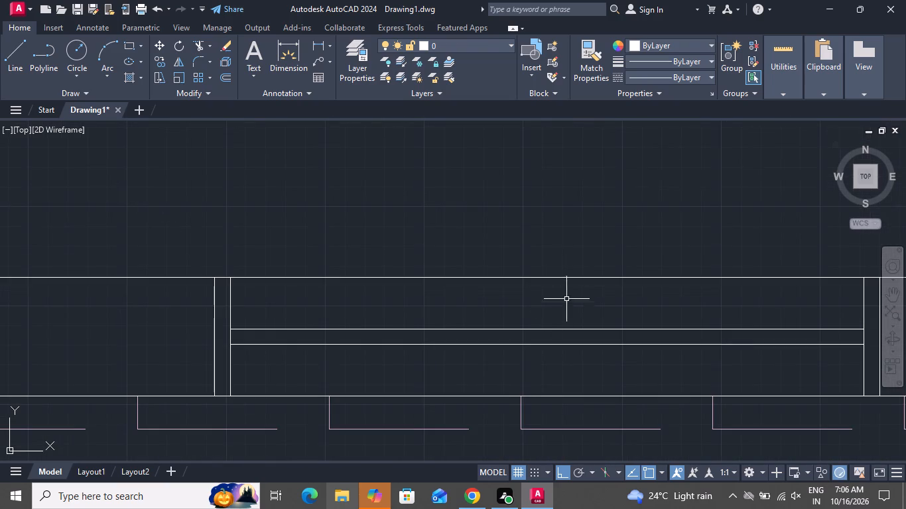
scroll(564, 270, "up", 1)
scroll(564, 270, "down", 1)
scroll(230, 382, "down", 2)
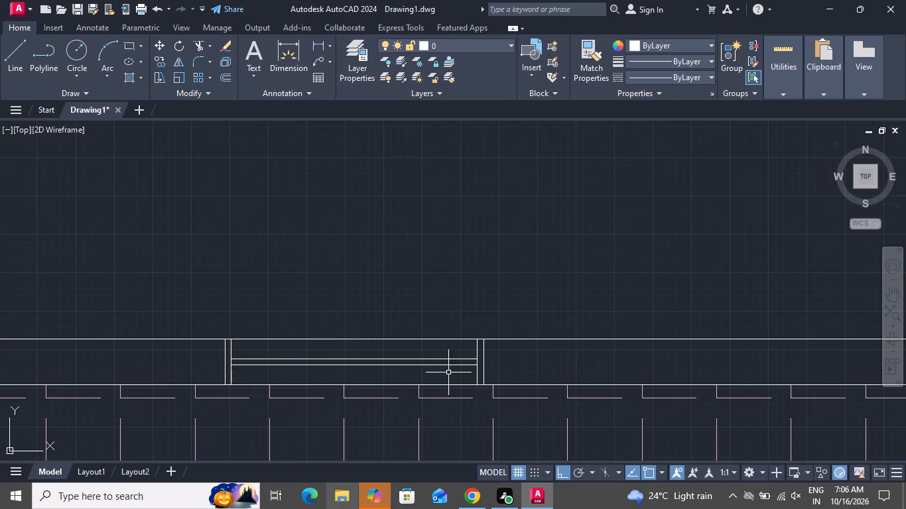
left_click(493, 350)
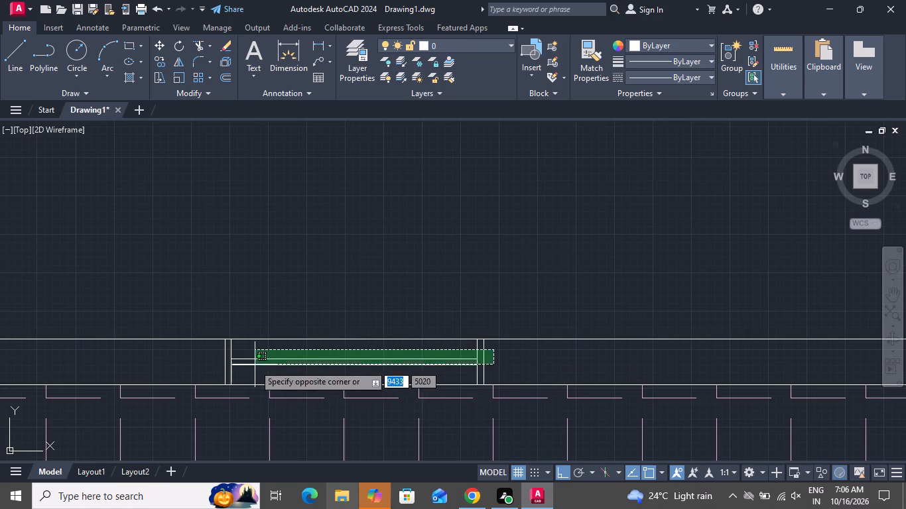
left_click(209, 377)
scroll(389, 372, "down", 3)
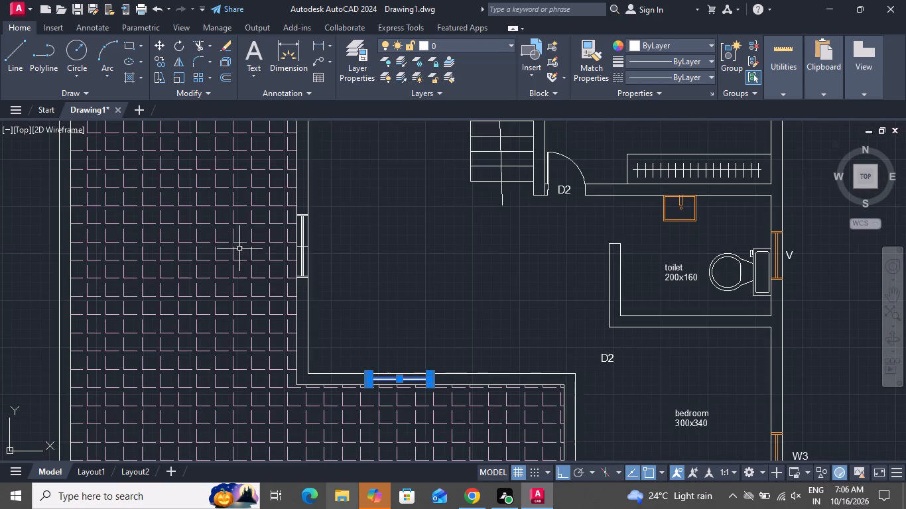
scroll(286, 217, "up", 3)
left_click(347, 199)
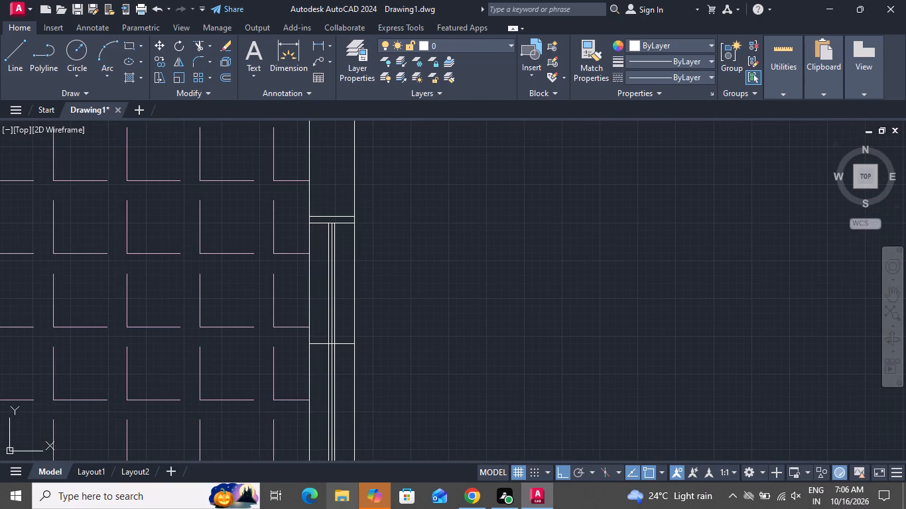
scroll(344, 325, "down", 3)
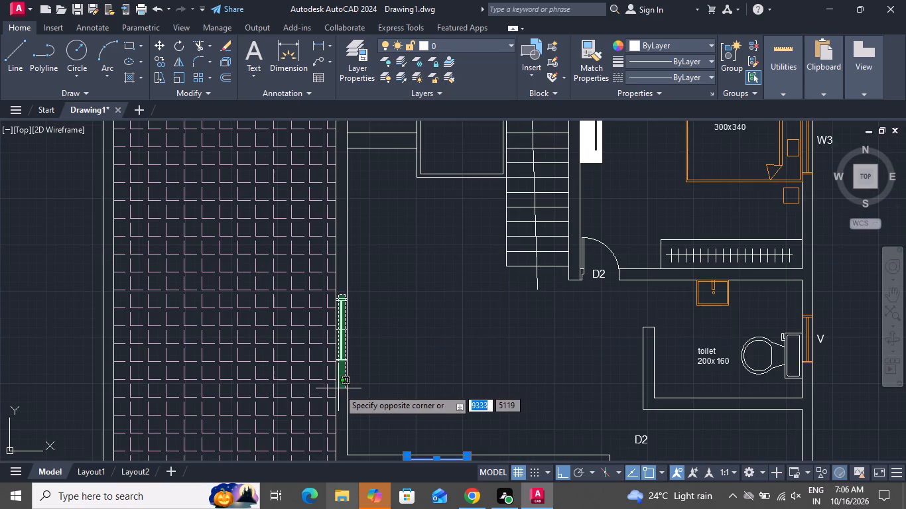
scroll(338, 388, "up", 3)
left_click(329, 362)
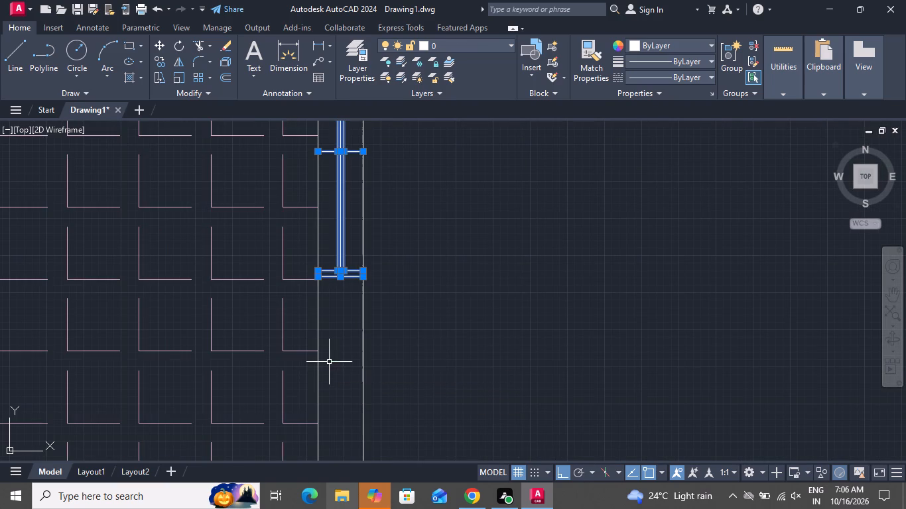
scroll(542, 201, "down", 1)
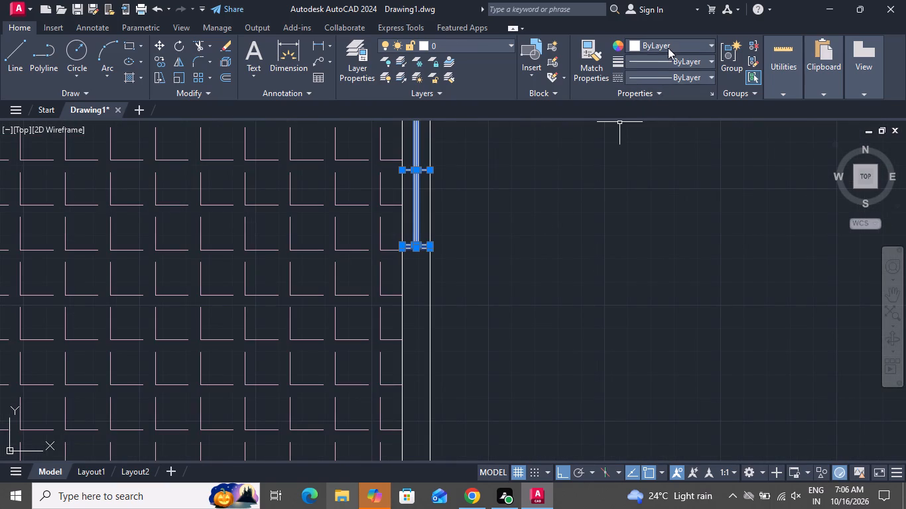
left_click(669, 44)
left_click(661, 170)
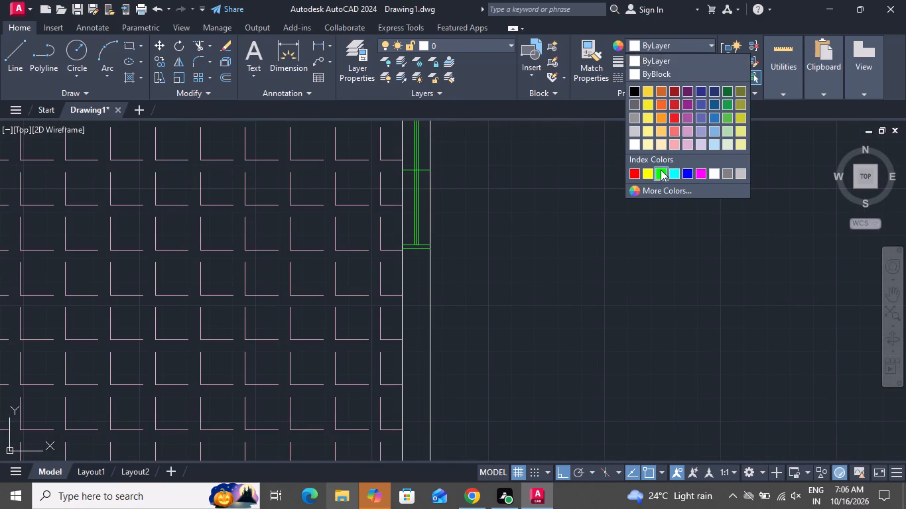
key("Escape")
scroll(561, 349, "down", 2)
scroll(450, 239, "up", 2)
scroll(590, 333, "up", 3)
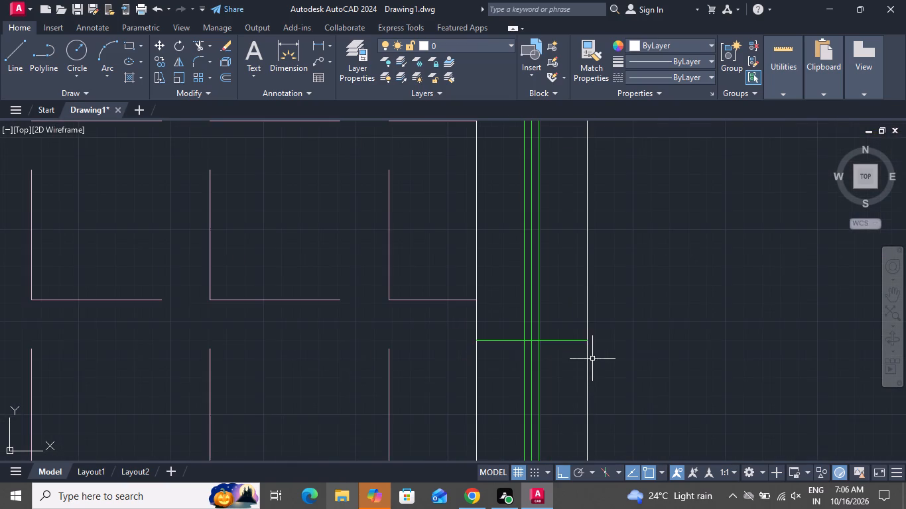
Delete the leftover green horizontal cross line inside the new window in the vertical partition wall.
left_click(560, 341)
key("Delete")
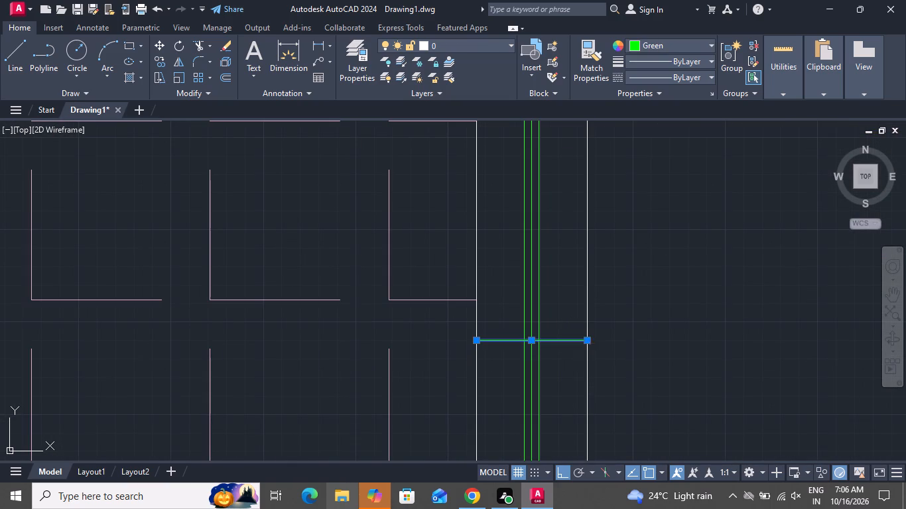
Change the four W3 windows in the modified plan's north and east outer walls to green.
scroll(586, 351, "down", 7)
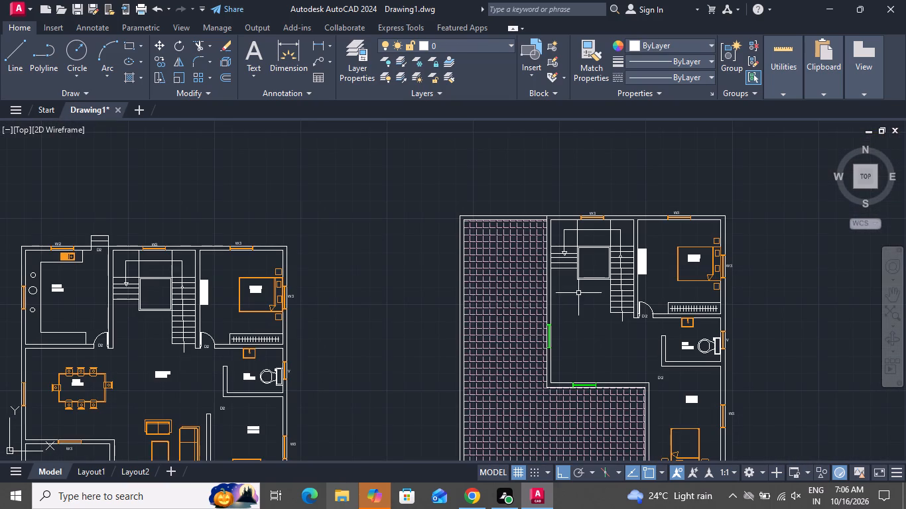
scroll(594, 218, "up", 5)
left_click(678, 211)
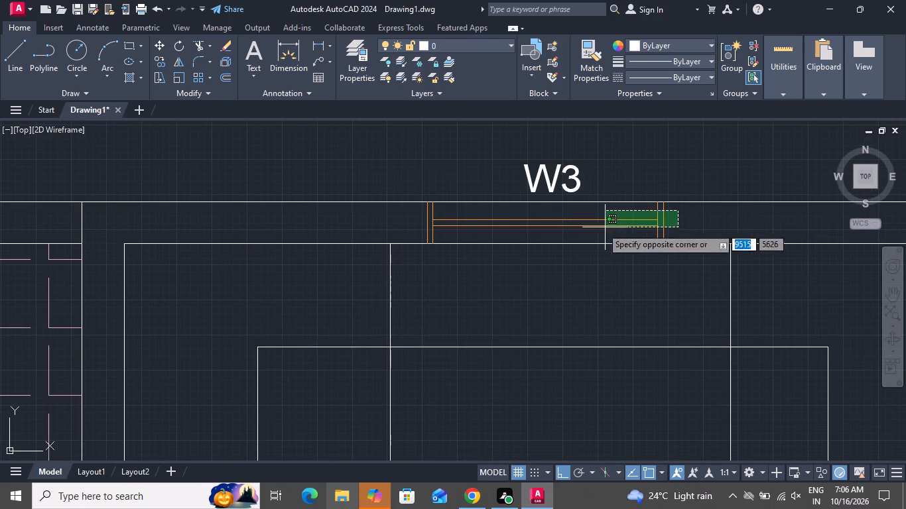
left_click(406, 237)
scroll(400, 253, "down", 2)
scroll(345, 298, "down", 2)
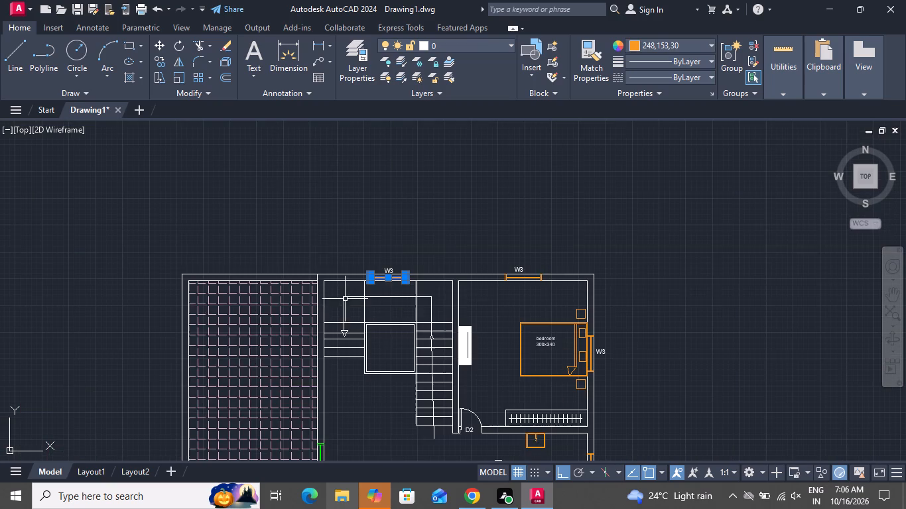
scroll(501, 280, "up", 2)
scroll(594, 266, "up", 3)
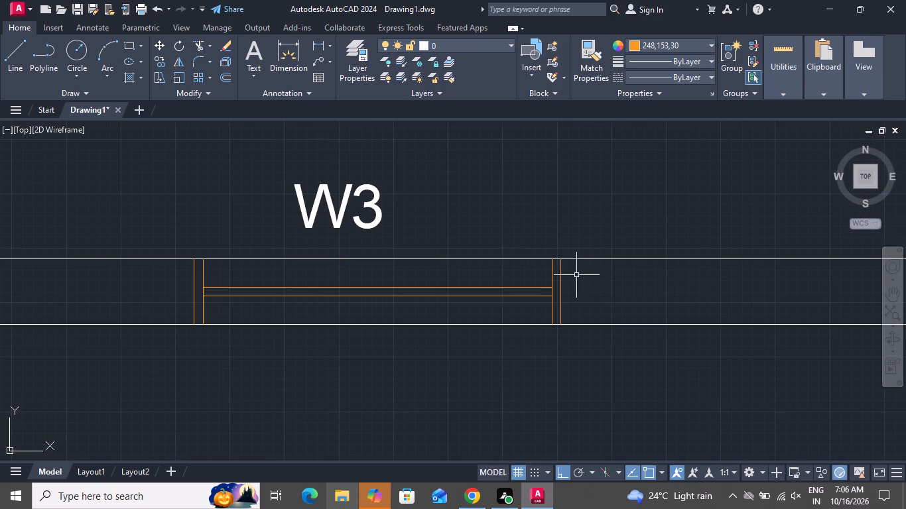
left_click(576, 273)
left_click(170, 308)
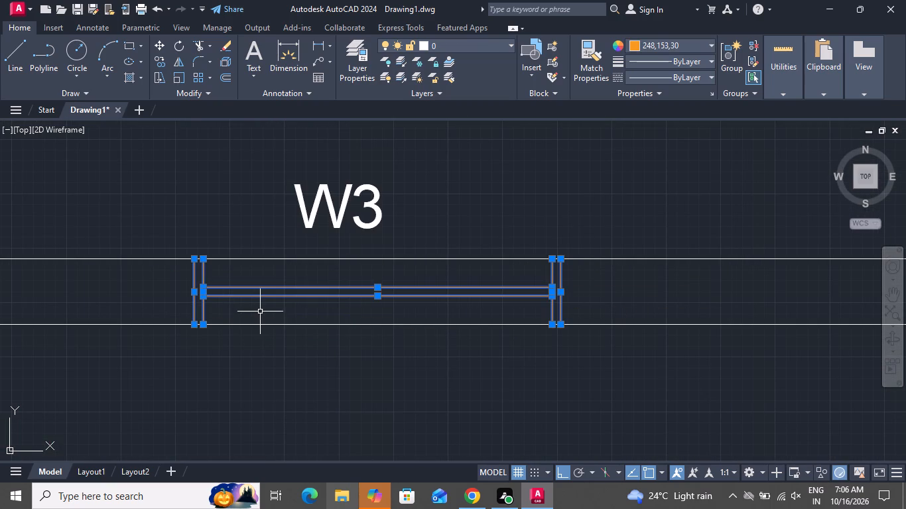
scroll(261, 311, "down", 2)
scroll(312, 270, "down", 2)
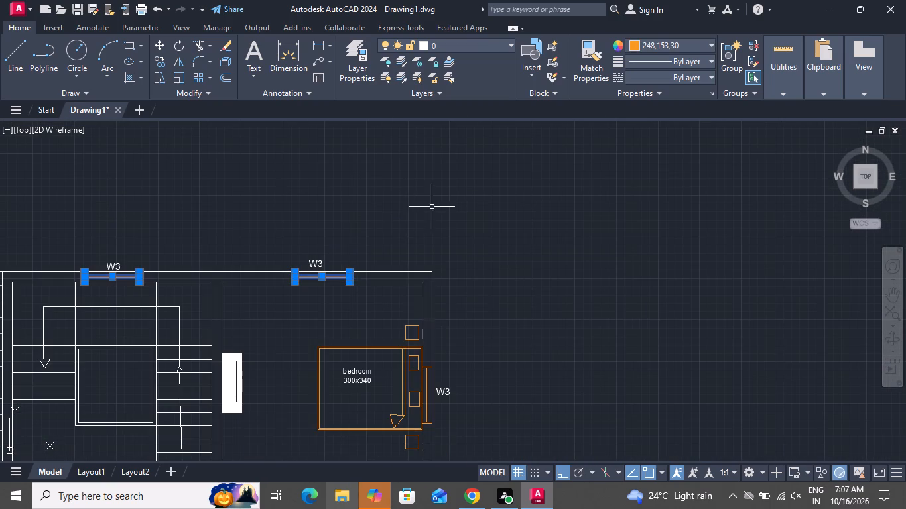
scroll(367, 441, "up", 2)
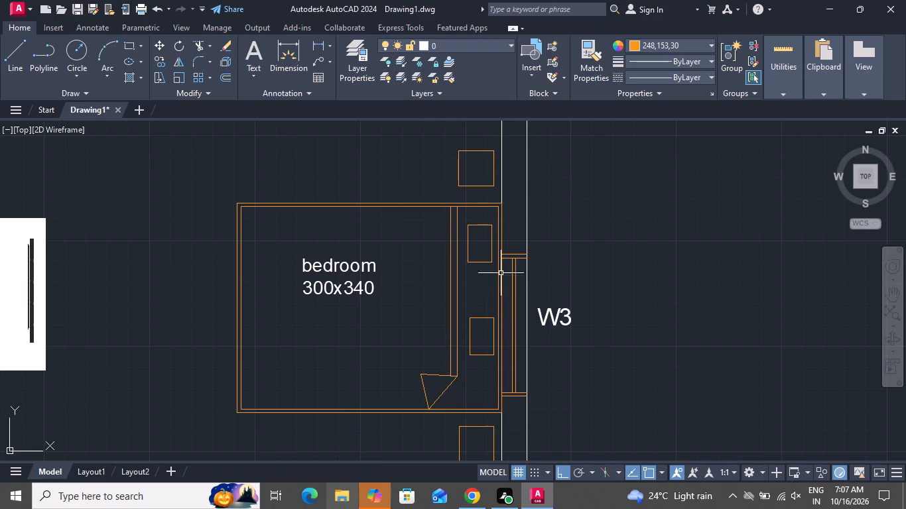
left_click(519, 243)
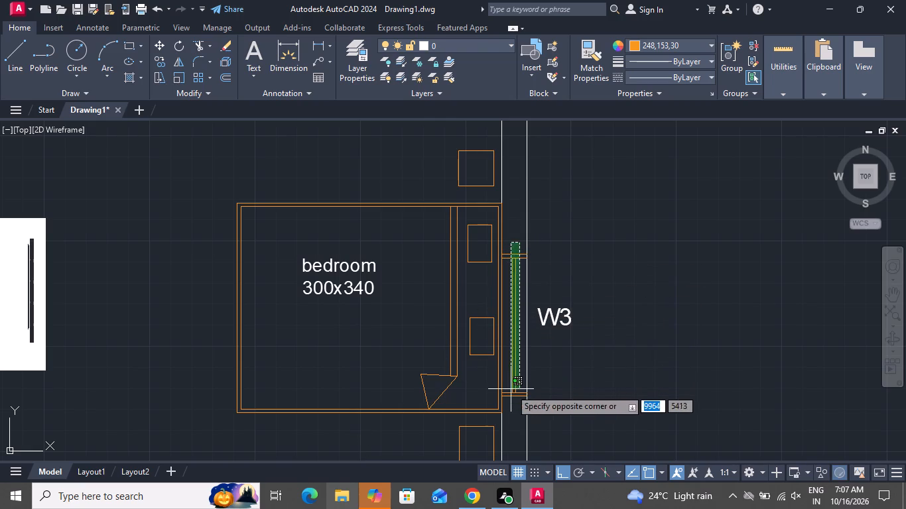
left_click(509, 410)
scroll(572, 160, "down", 2)
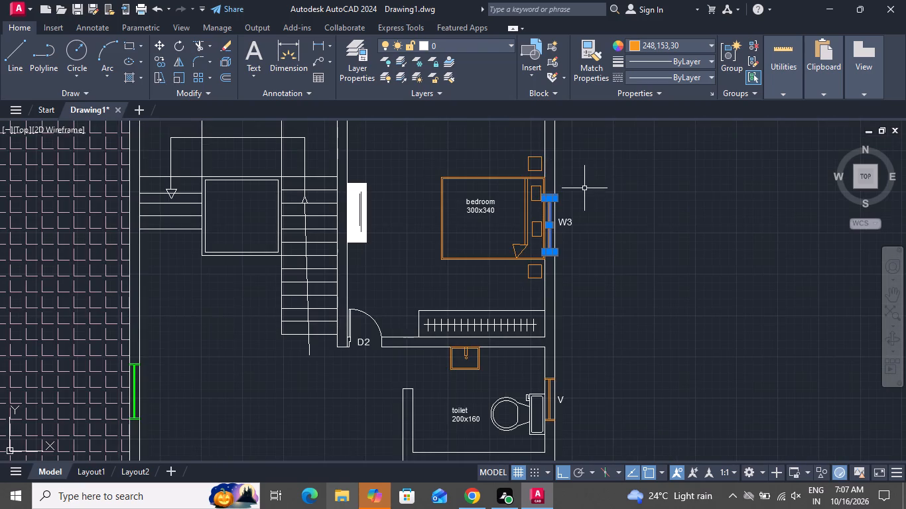
scroll(588, 228, "down", 2)
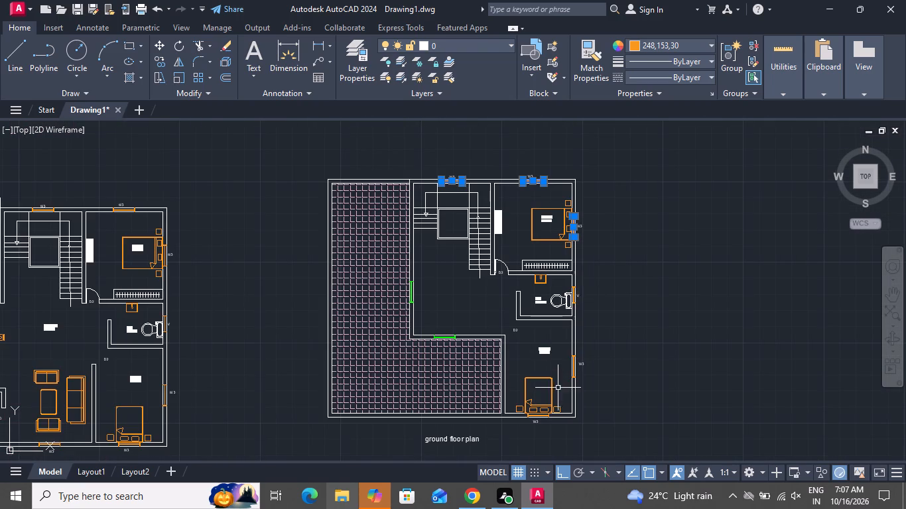
scroll(568, 396, "up", 3)
scroll(578, 227, "up", 2)
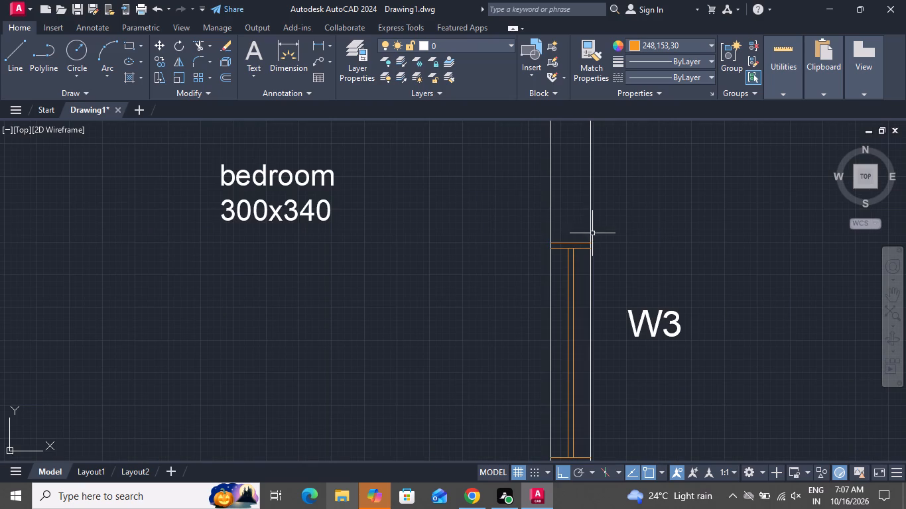
left_click(579, 227)
scroll(557, 365, "down", 2)
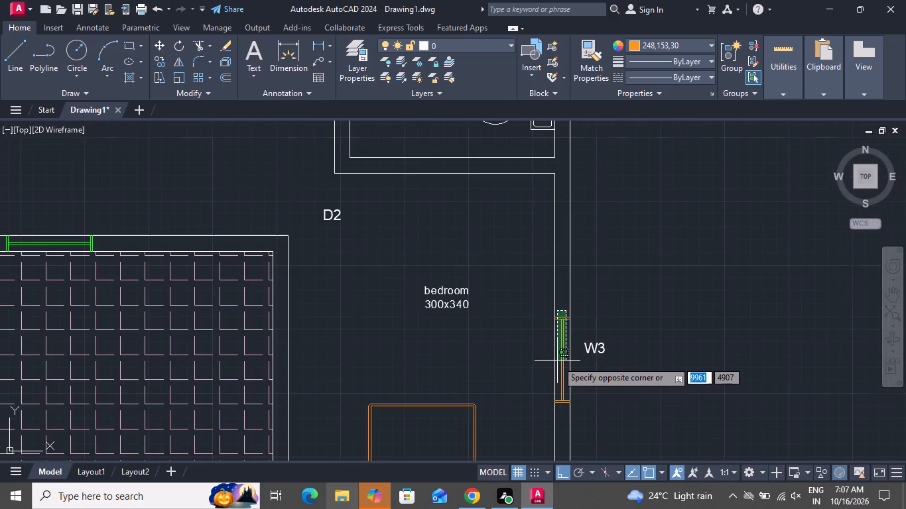
left_click(559, 412)
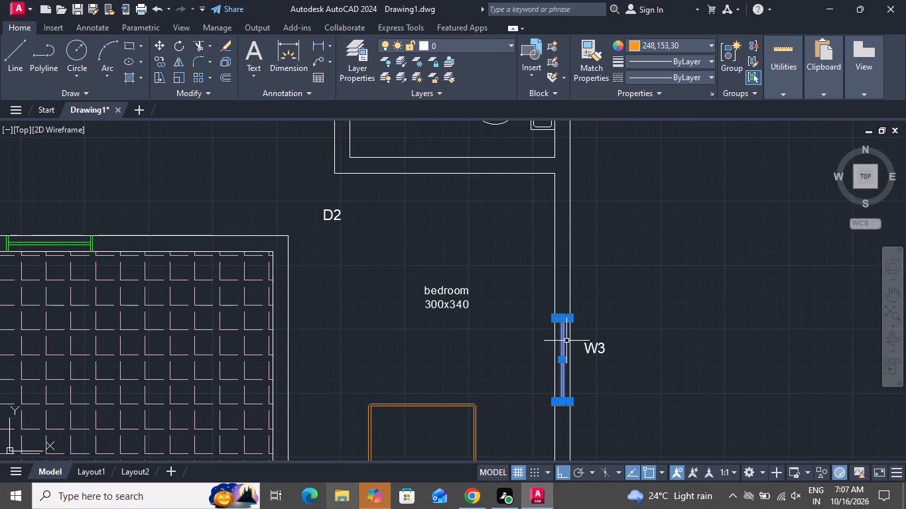
left_click(663, 52)
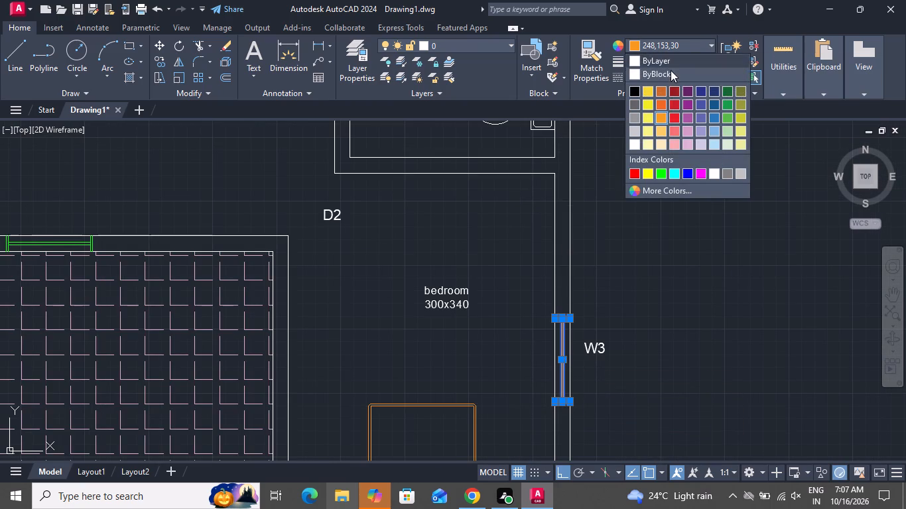
left_click(659, 172)
Change the colour of the toilet's V window in the east outer wall to green.
scroll(606, 337, "down", 1)
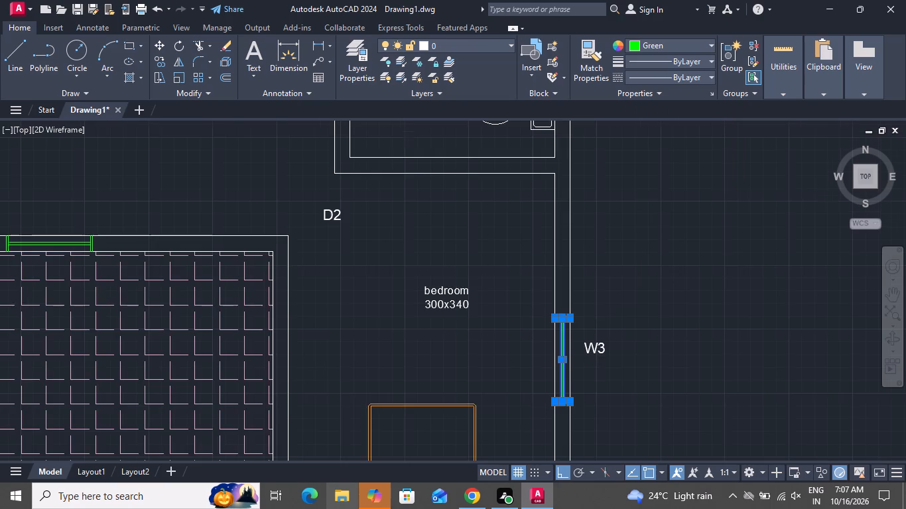
scroll(576, 143, "up", 3)
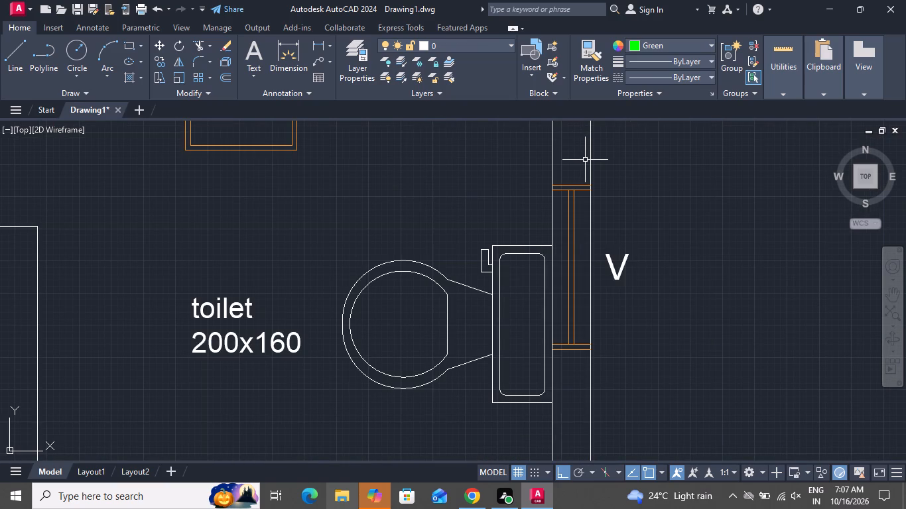
left_click(585, 160)
left_click(568, 360)
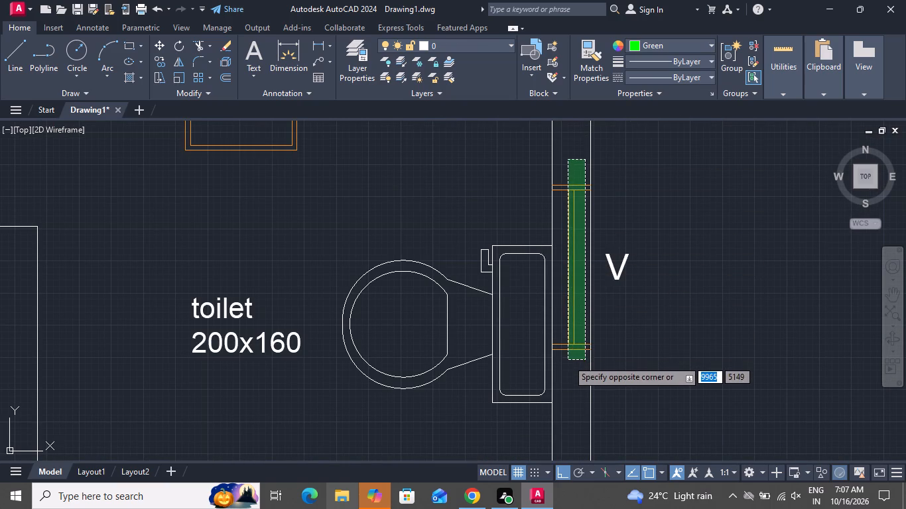
scroll(568, 360, "down", 2)
left_click(652, 46)
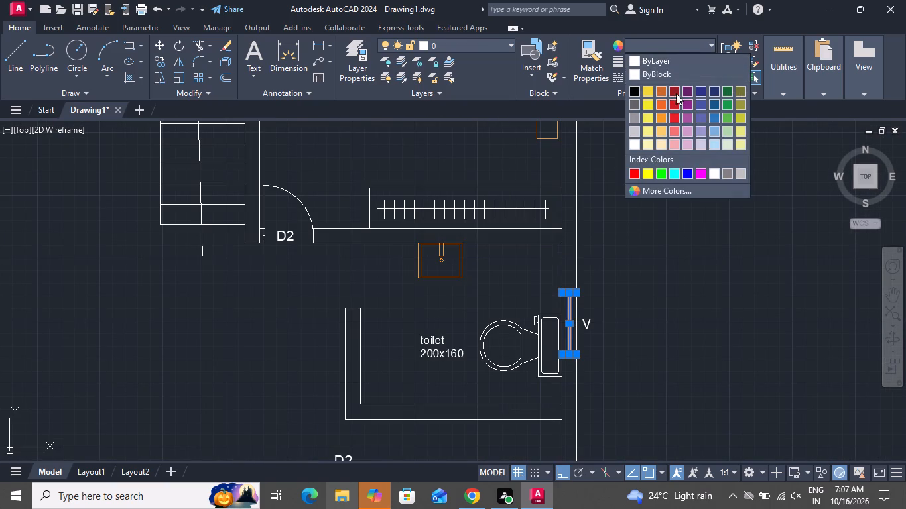
left_click(658, 176)
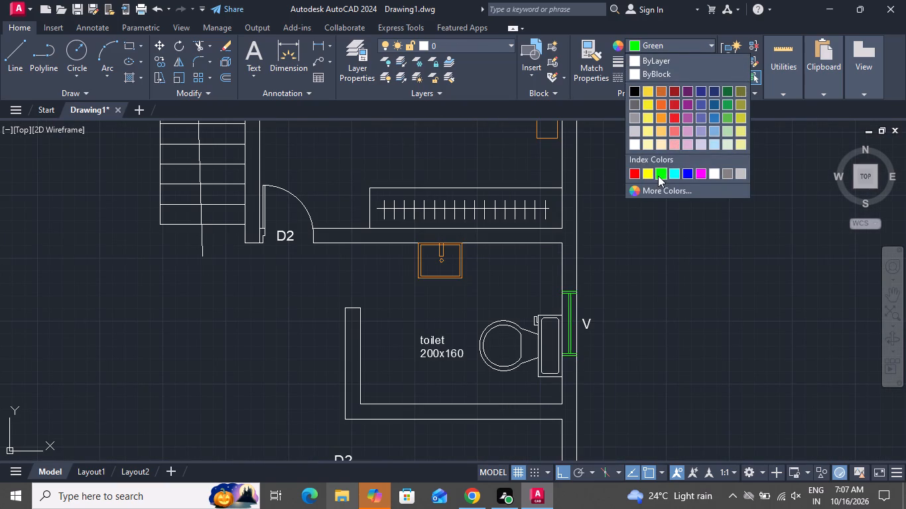
key("Escape")
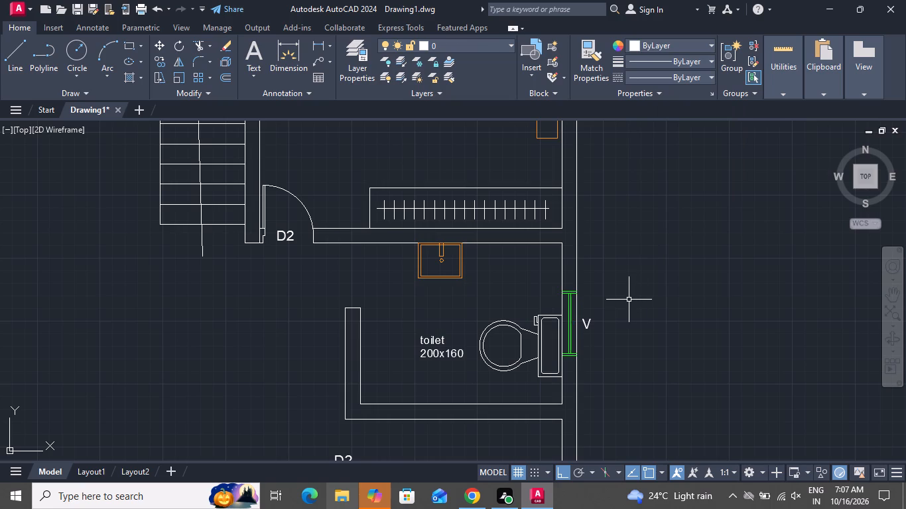
Change all lines of the W3 window behind the lower bedroom's bed, in the south outer wall, to green.
scroll(629, 300, "down", 3)
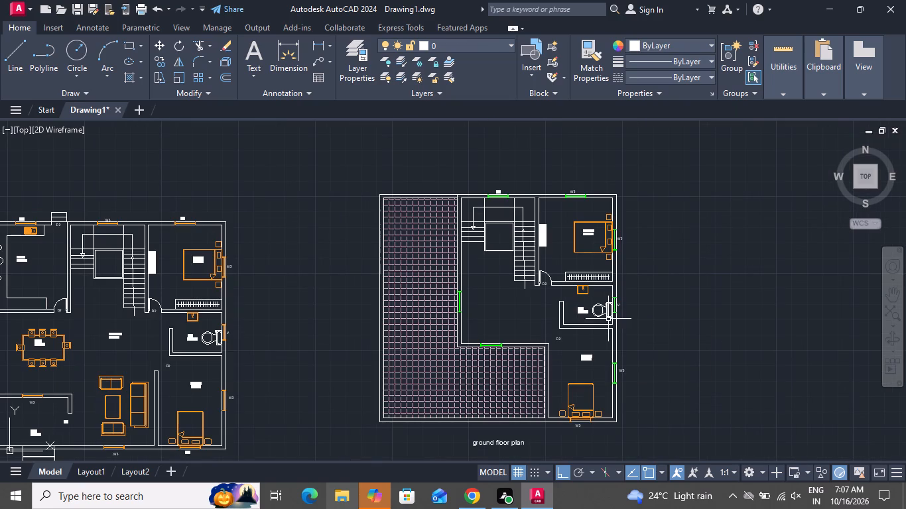
scroll(610, 308, "down", 1)
scroll(597, 375, "up", 5)
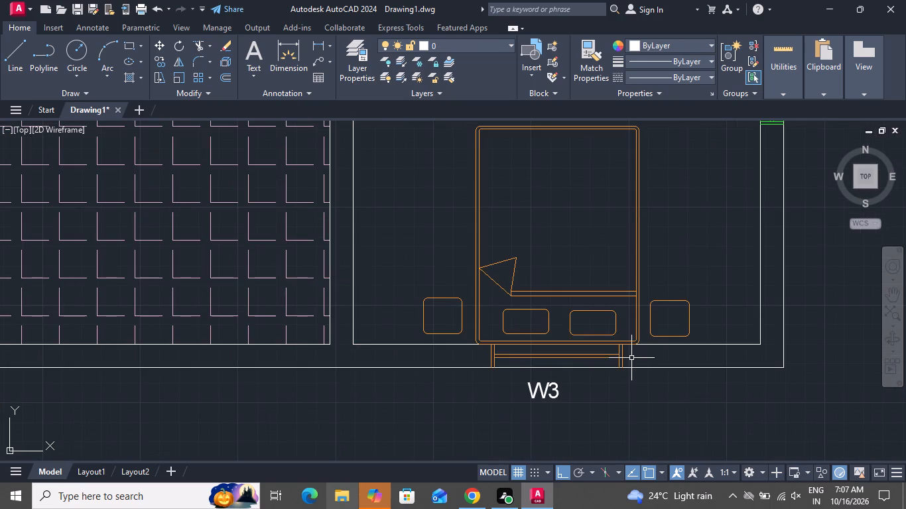
left_click(631, 354)
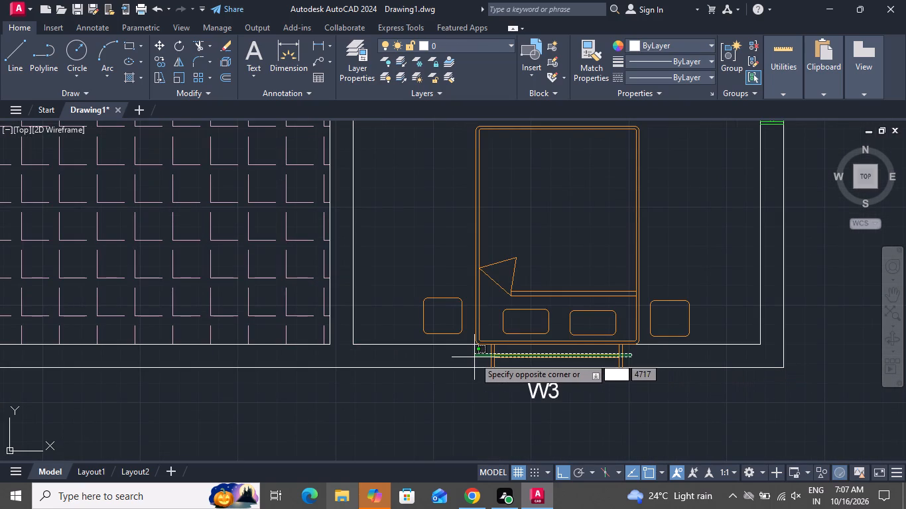
left_click(474, 357)
scroll(550, 361, "up", 2)
scroll(550, 361, "down", 1)
scroll(550, 361, "up", 1)
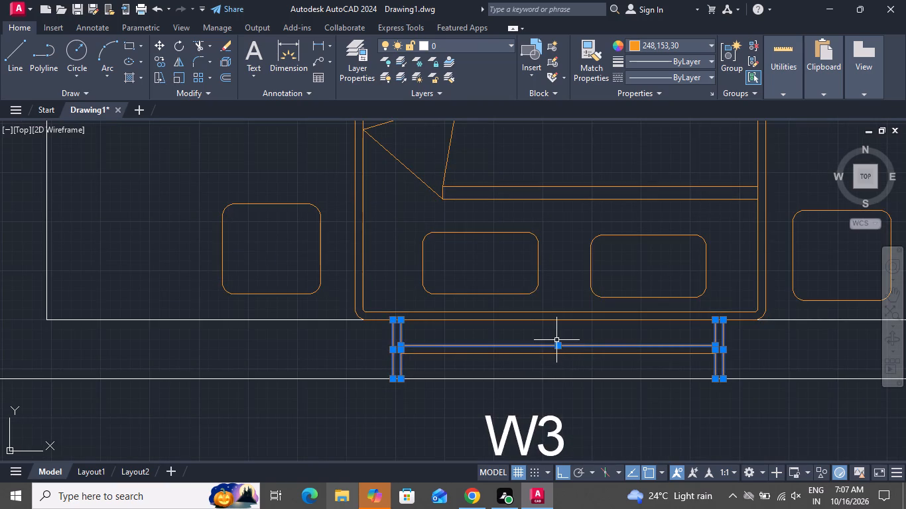
left_click(557, 339)
left_click(540, 359)
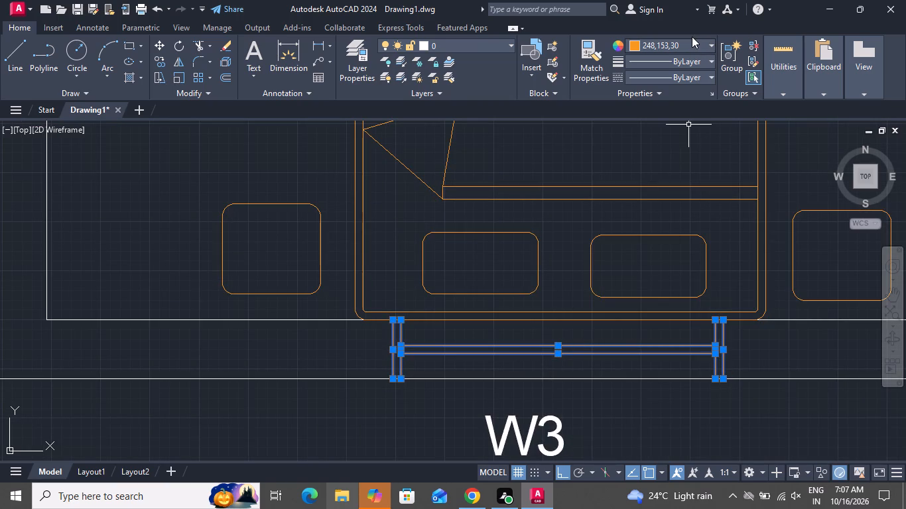
left_click(692, 36)
left_click(694, 45)
left_click(657, 173)
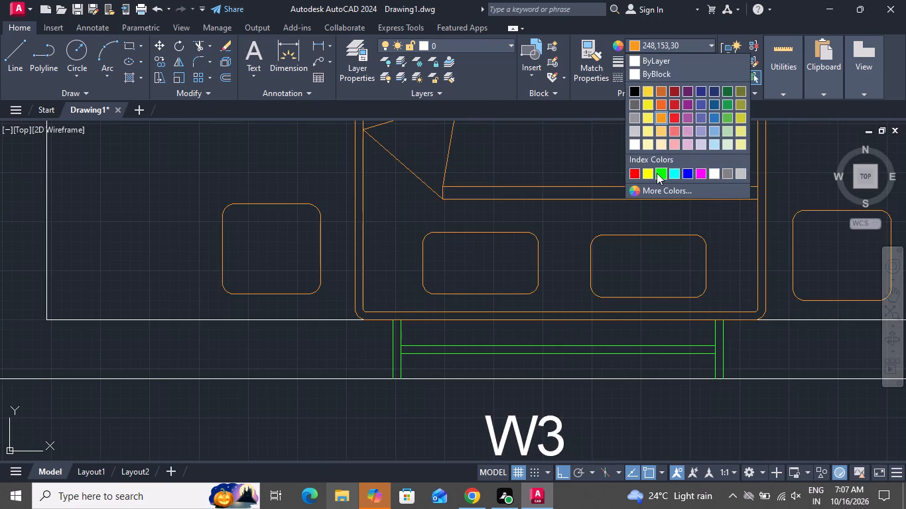
scroll(632, 278, "down", 2)
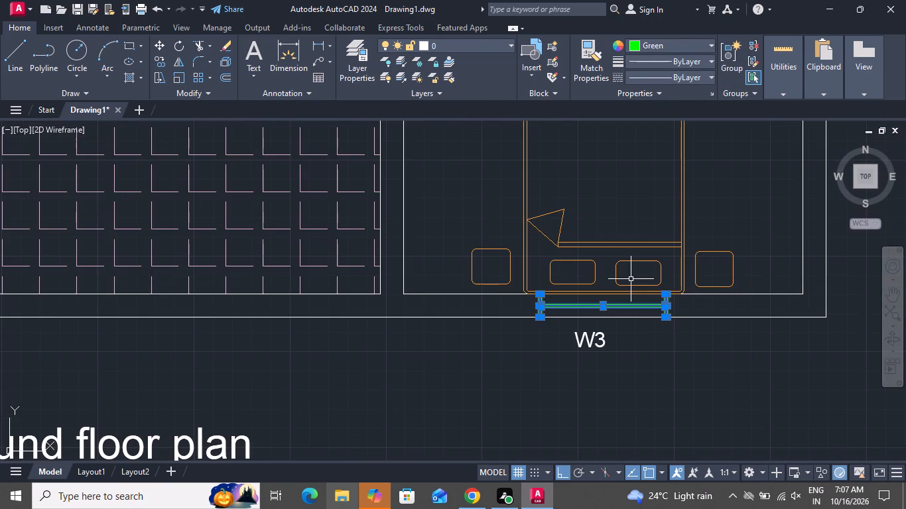
key("Escape")
Delete the slanted direction line below the arrowhead on the staircase's east flight.
scroll(631, 276, "down", 3)
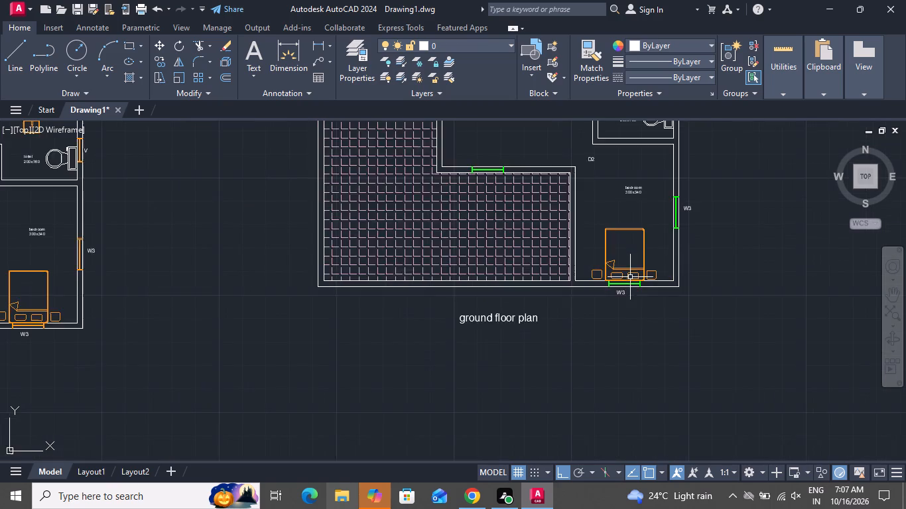
scroll(630, 277, "down", 1)
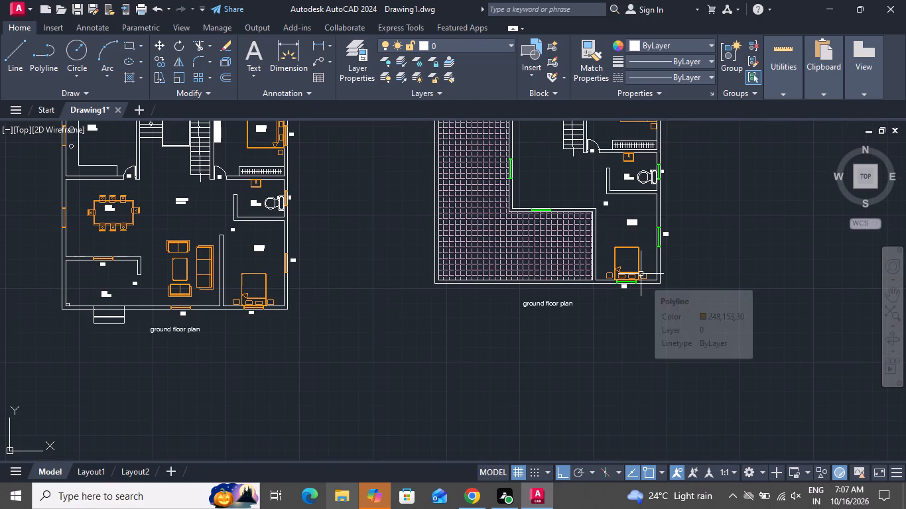
scroll(588, 131, "up", 2)
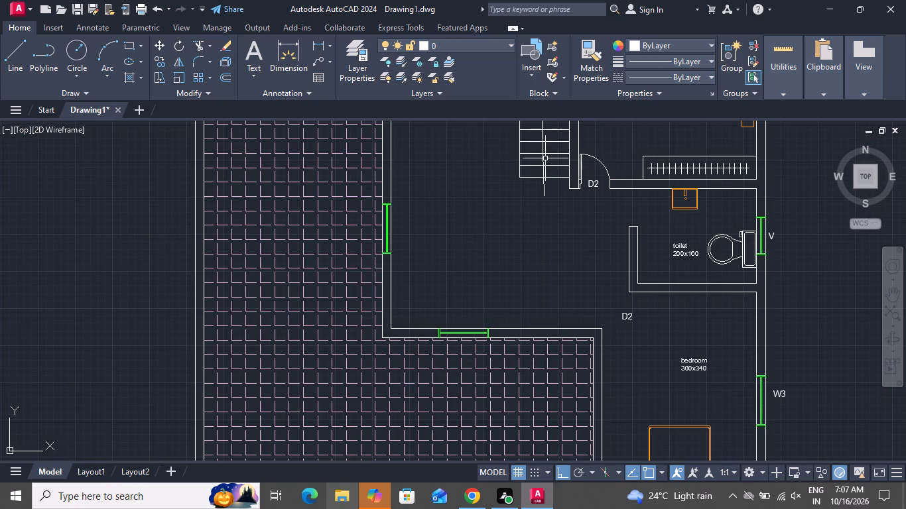
left_click(545, 158)
left_click(543, 160)
key("Delete")
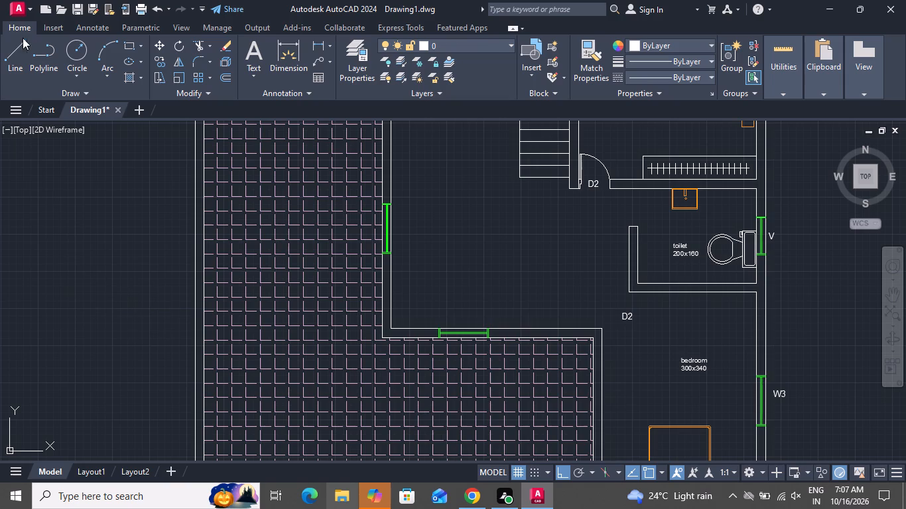
Draw a straight vertical direction line from the arrowhead on the modified plan's east stair flight to just below the lowest tread.
left_click(23, 46)
scroll(449, 266, "down", 2)
scroll(491, 198, "up", 3)
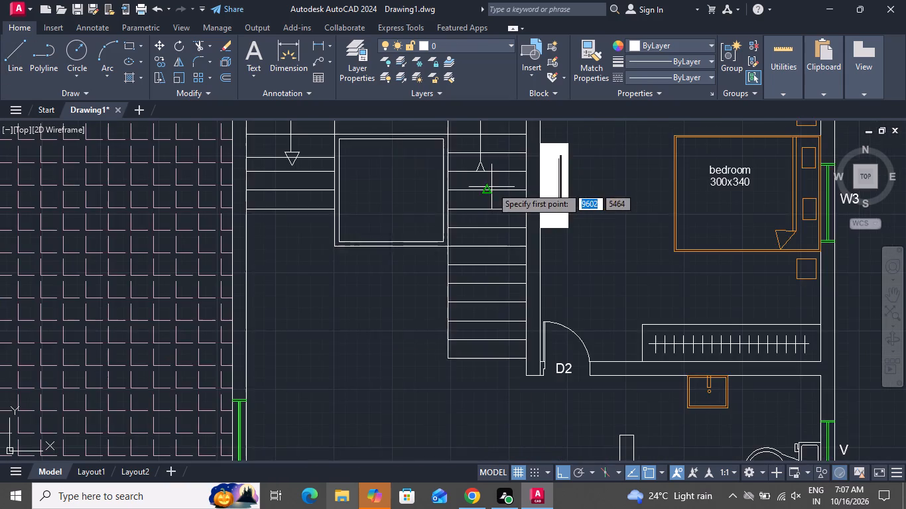
scroll(491, 187, "up", 2)
left_click(457, 150)
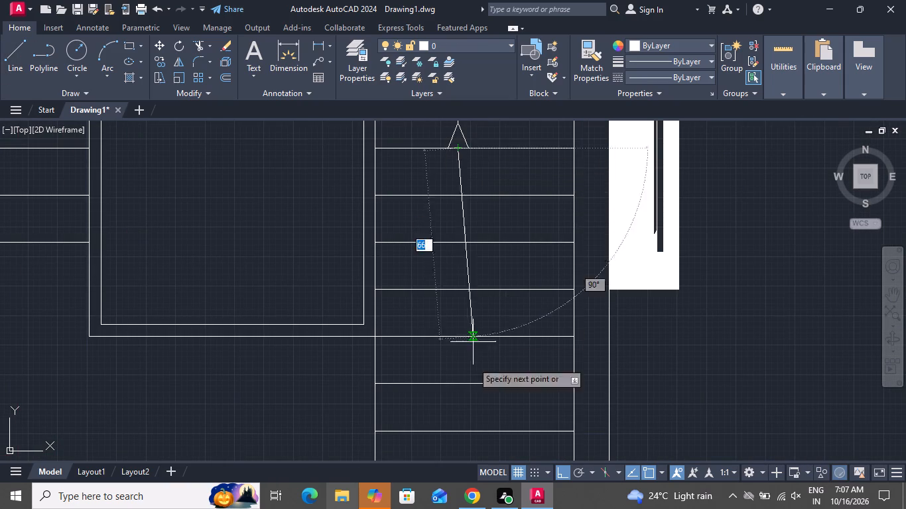
scroll(470, 376, "up", 2)
scroll(470, 376, "down", 5)
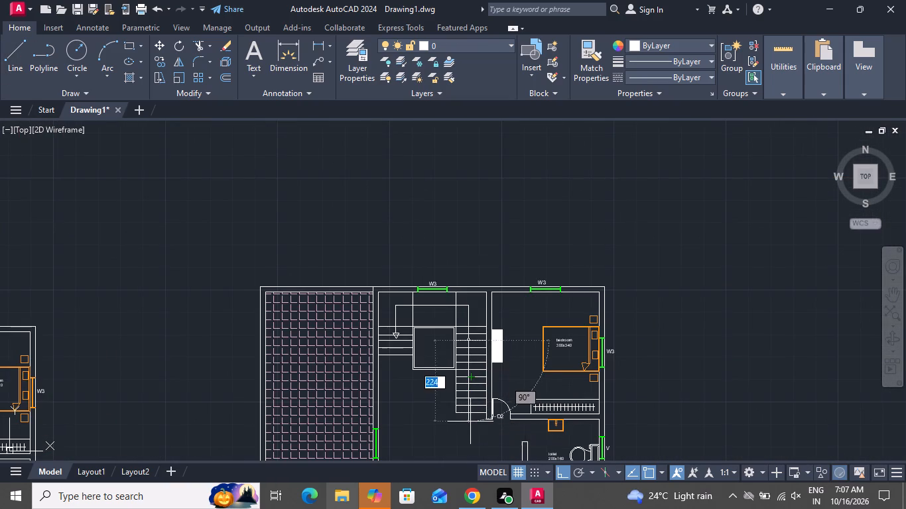
left_click(470, 427)
right_click(470, 427)
left_click(493, 300)
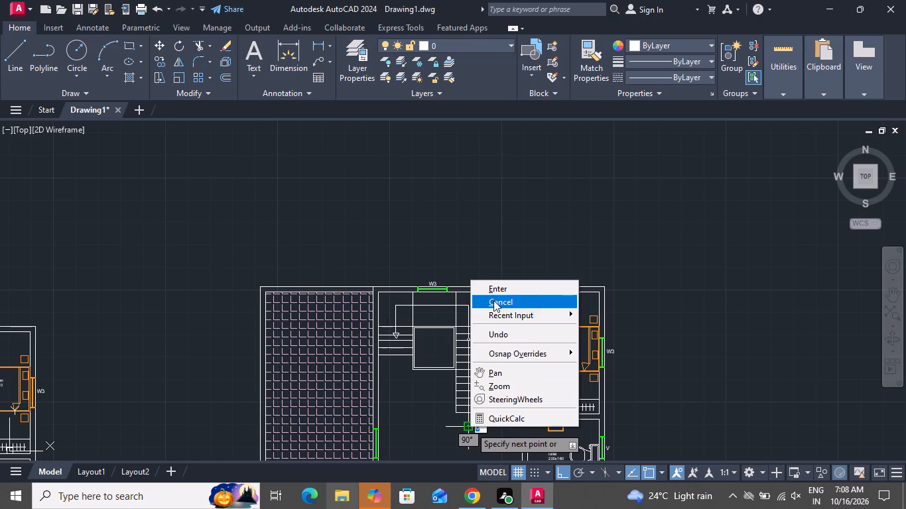
Delete the slanted direction line on the staircase's east flight in the original ground floor plan.
scroll(530, 268, "down", 3)
scroll(385, 313, "up", 5)
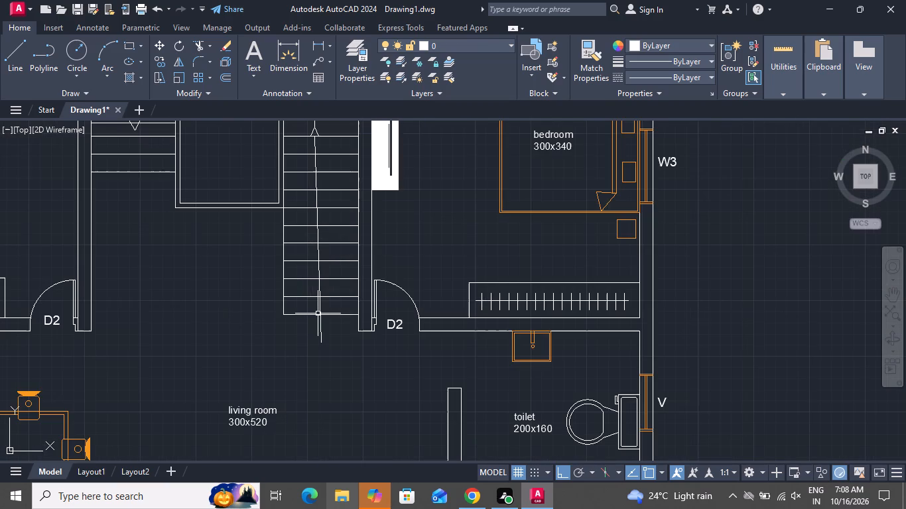
left_click(318, 306)
key("Delete")
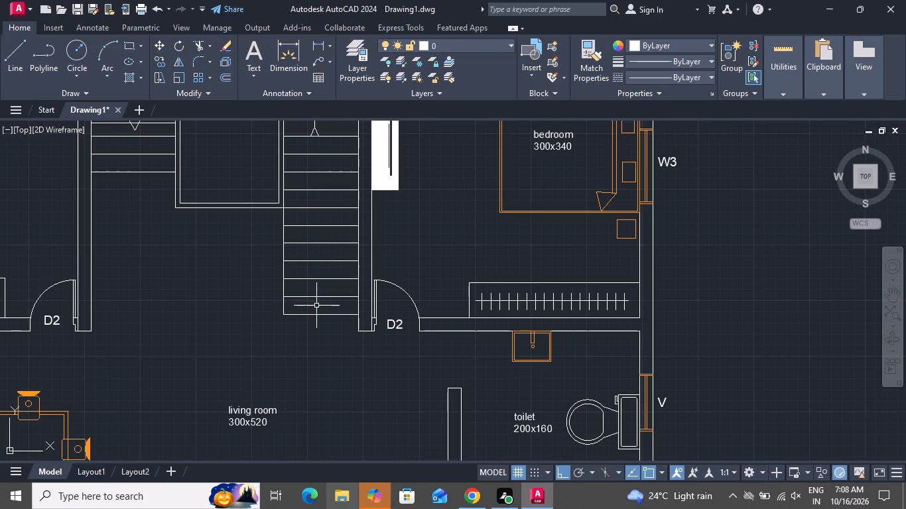
Draw a straight vertical line in the original plan from the east flight's arrowhead to just below the lowest tread.
left_click(21, 72)
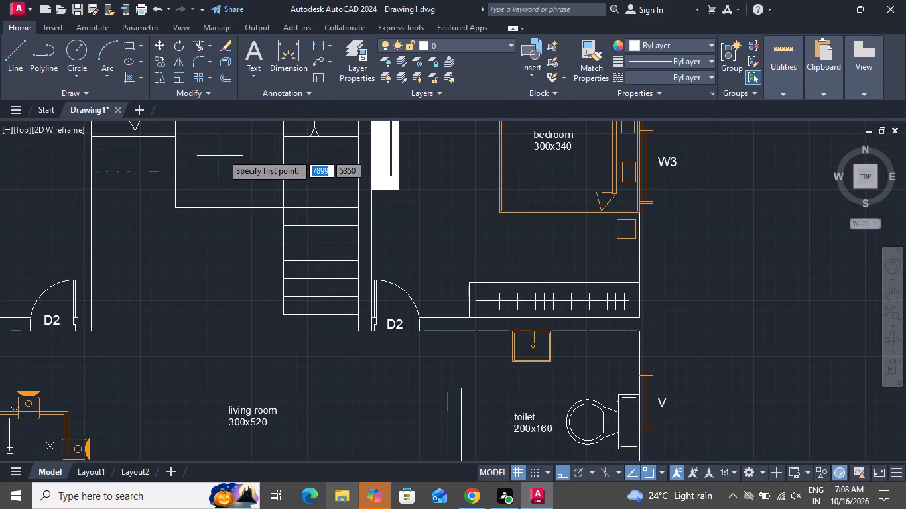
scroll(263, 133, "up", 3)
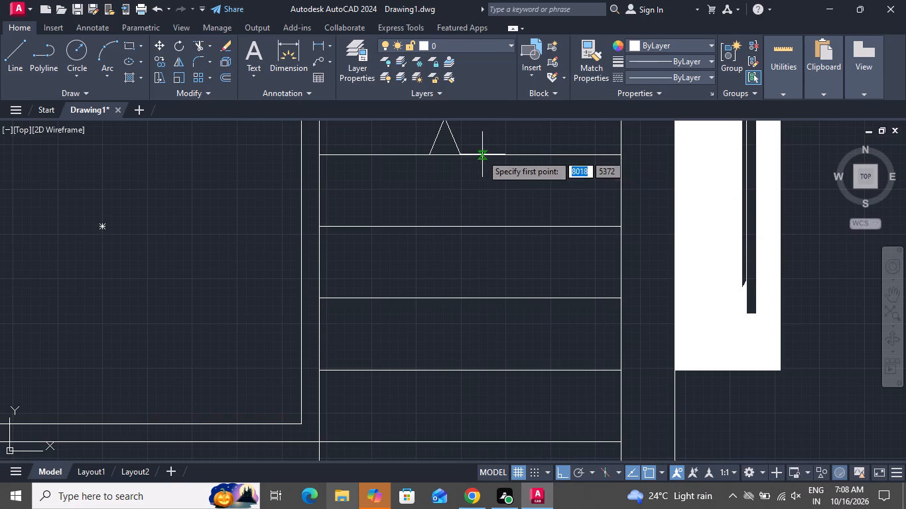
left_click(443, 156)
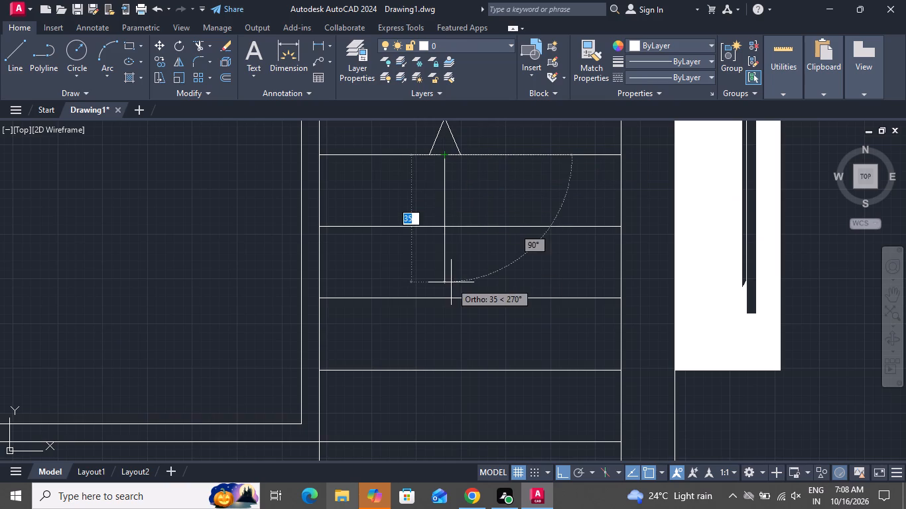
scroll(451, 272, "down", 1)
scroll(451, 272, "up", 1)
scroll(451, 271, "down", 2)
scroll(453, 375, "down", 3)
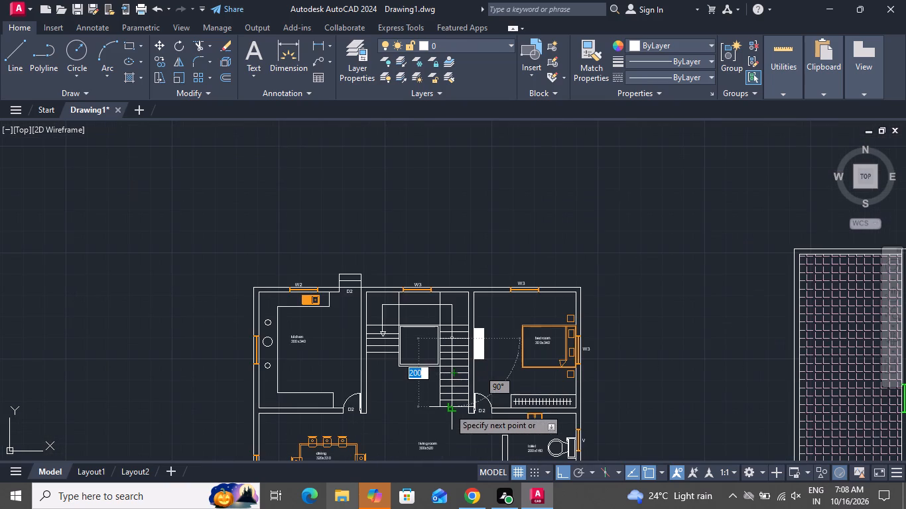
scroll(448, 433, "up", 3)
left_click(452, 358)
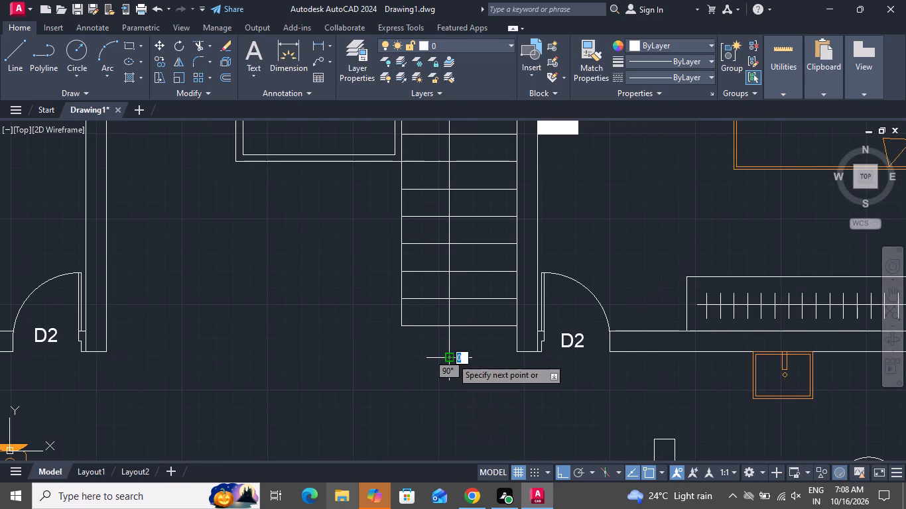
right_click(452, 358)
left_click(497, 227)
Compare the stair direction lines of the original and modified plans.
scroll(514, 282, "down", 2)
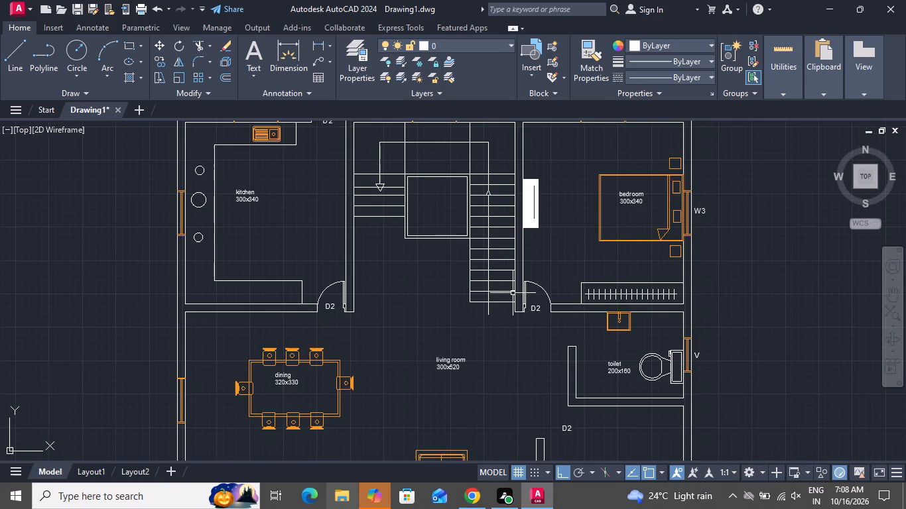
scroll(512, 294, "down", 3)
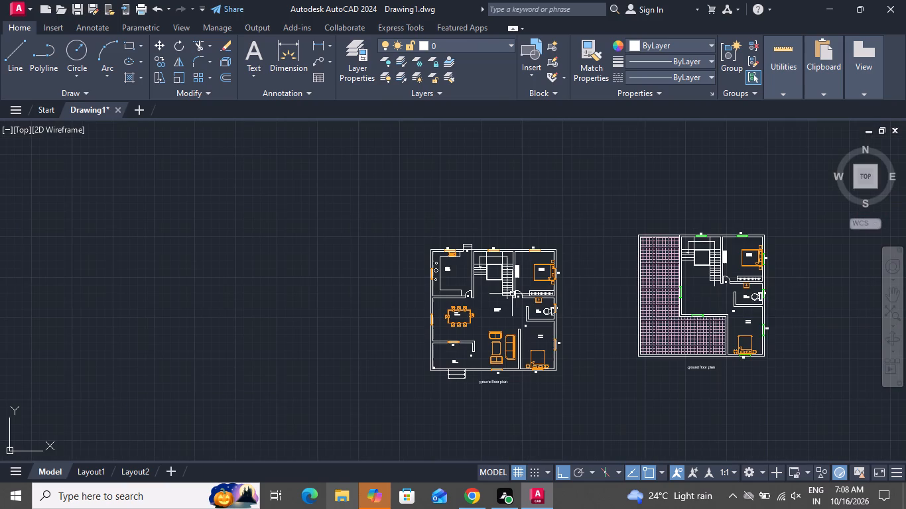
scroll(740, 311, "up", 1)
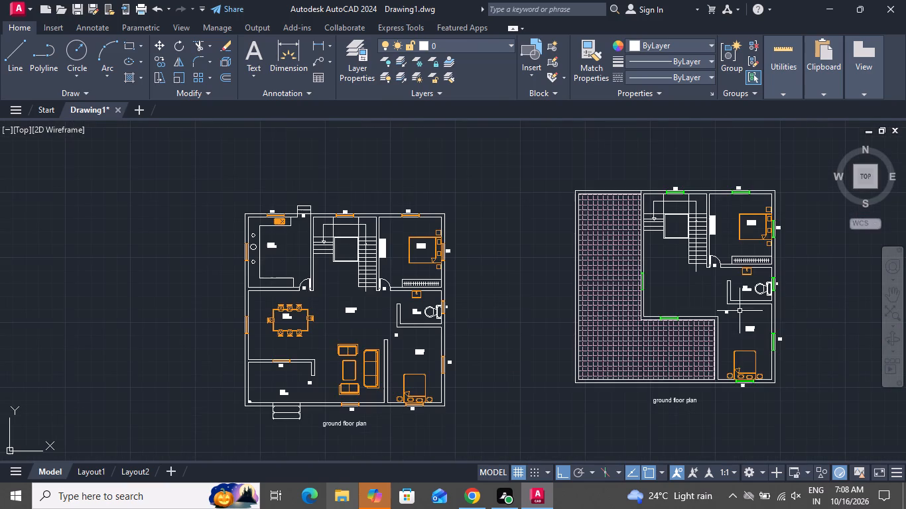
scroll(716, 244, "up", 3)
scroll(716, 244, "down", 2)
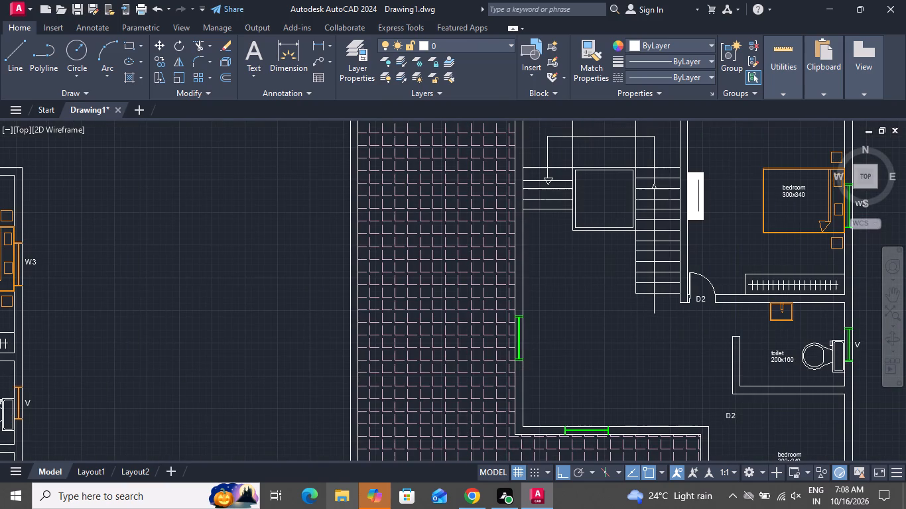
scroll(716, 244, "down", 1)
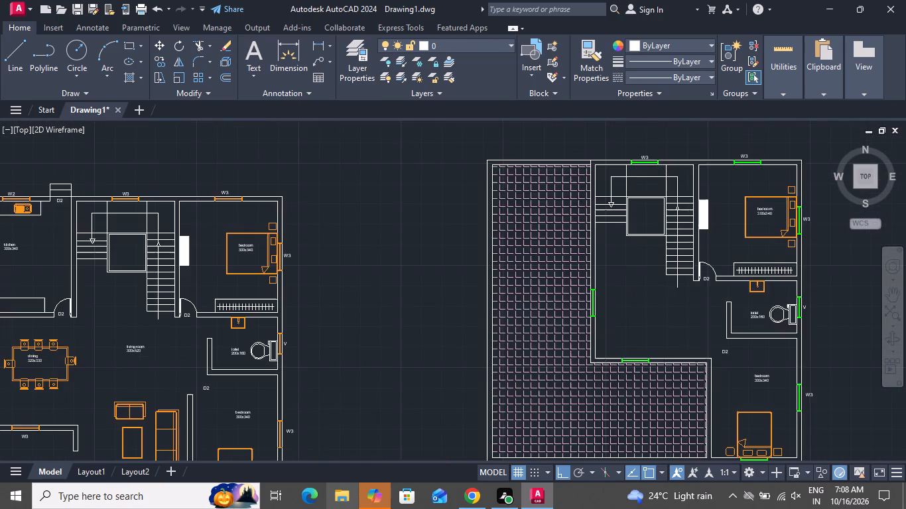
Change the title text below the modified plan to FIRST FLOOR PLAN.
scroll(787, 424, "up", 1)
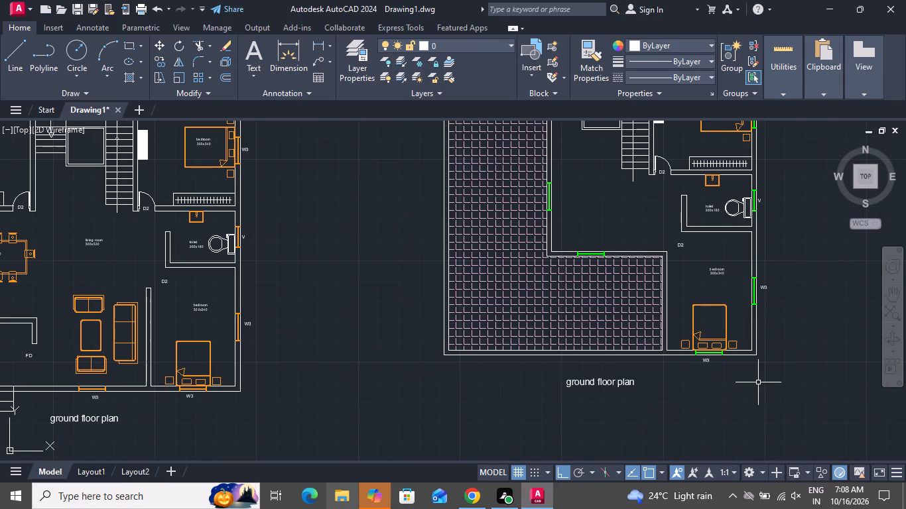
scroll(643, 389, "up", 3)
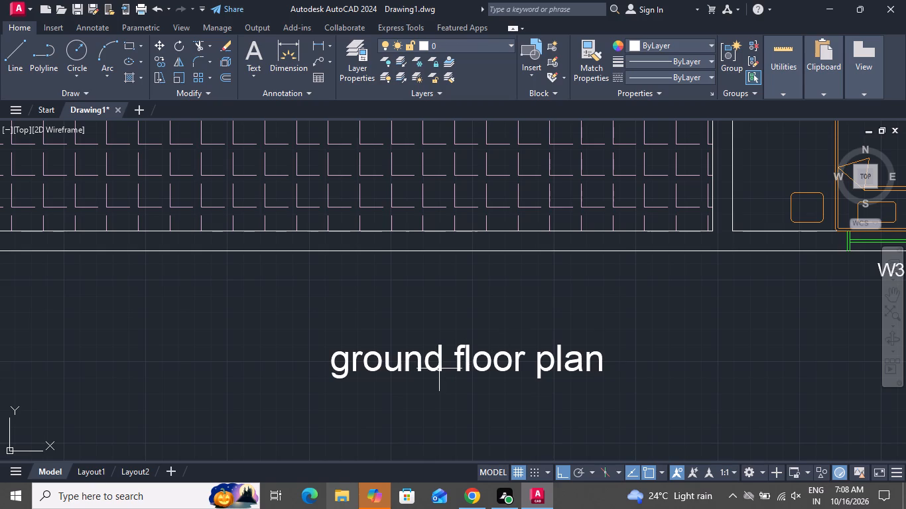
double_click(440, 368)
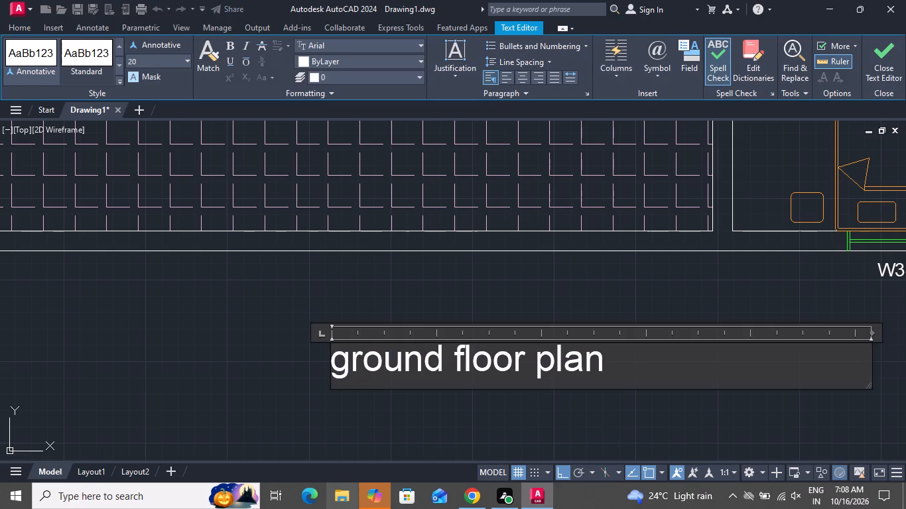
key("BackSpace")
key("BackSpace")
key("BackSpace")
key("BackSpace")
key("BackSpace")
key("BackSpace")
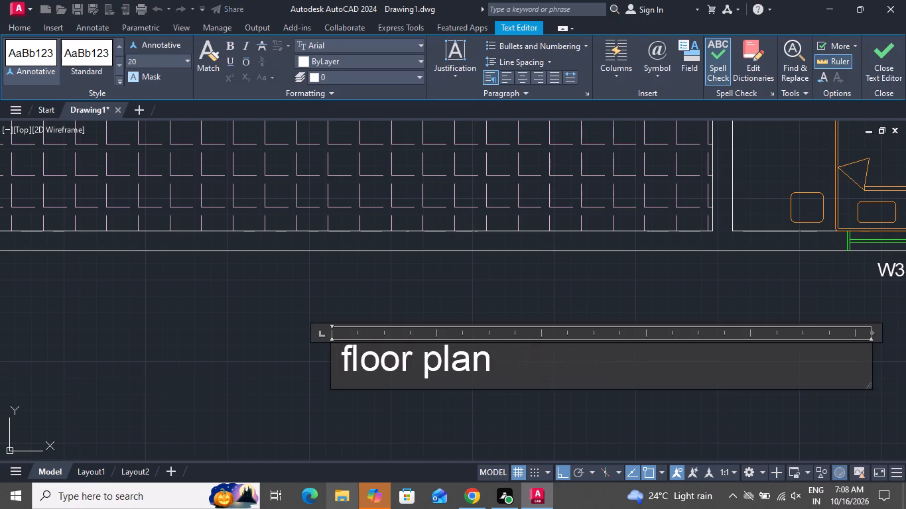
key("f")
key("i")
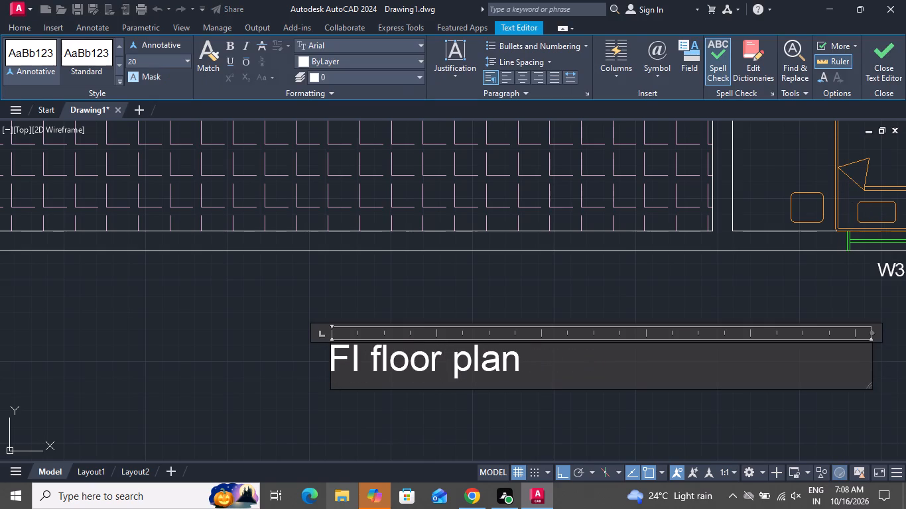
type("RST")
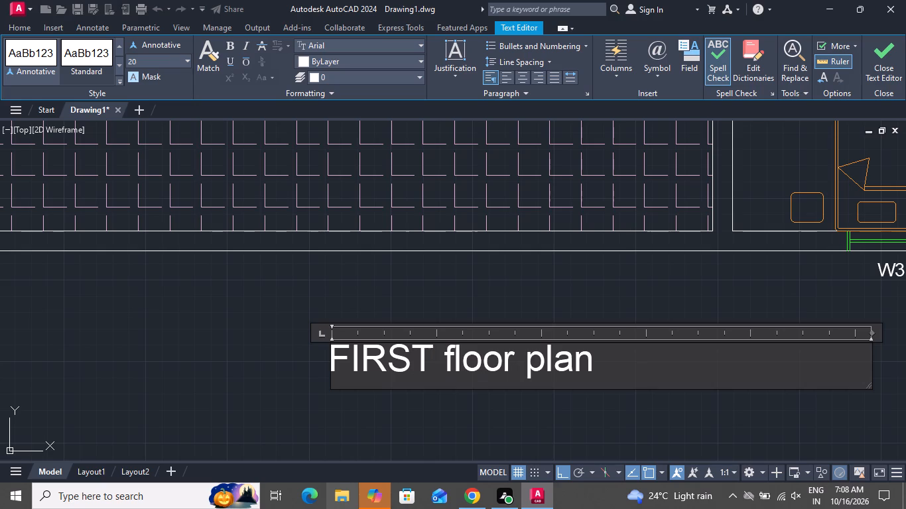
left_click(694, 361)
key("BackSpace")
key("BackSpace")
key("BackSpace")
key("BackSpace")
key("BackSpace")
key("BackSpace")
key("BackSpace")
key("BackSpace")
key("BackSpace")
key("BackSpace")
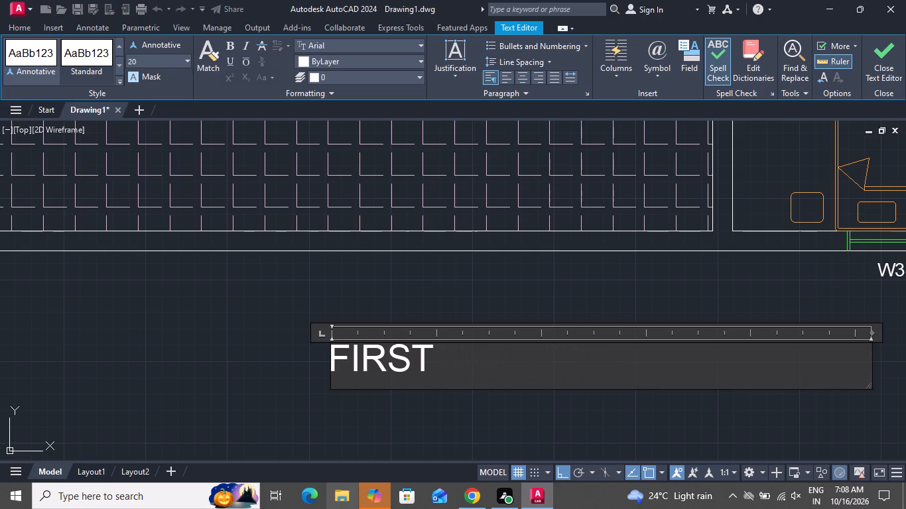
type("FLOOR")
key("space")
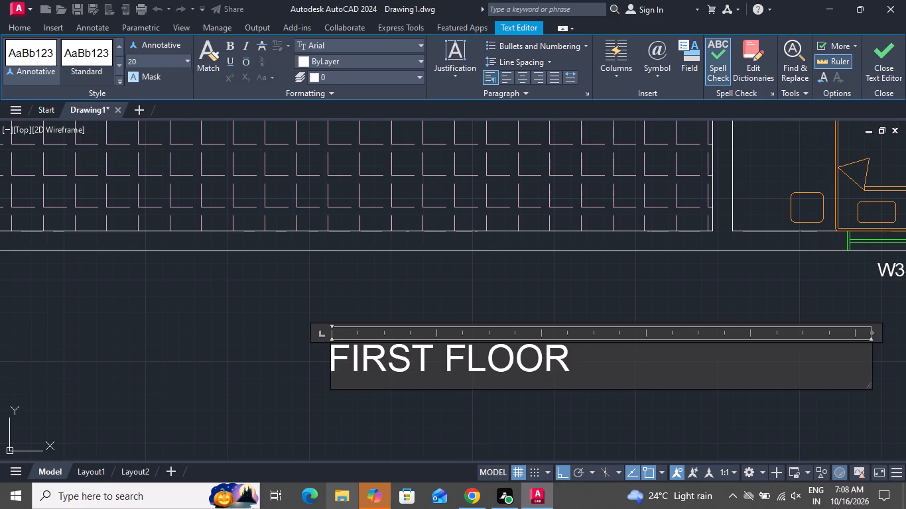
type("PL")
key("a")
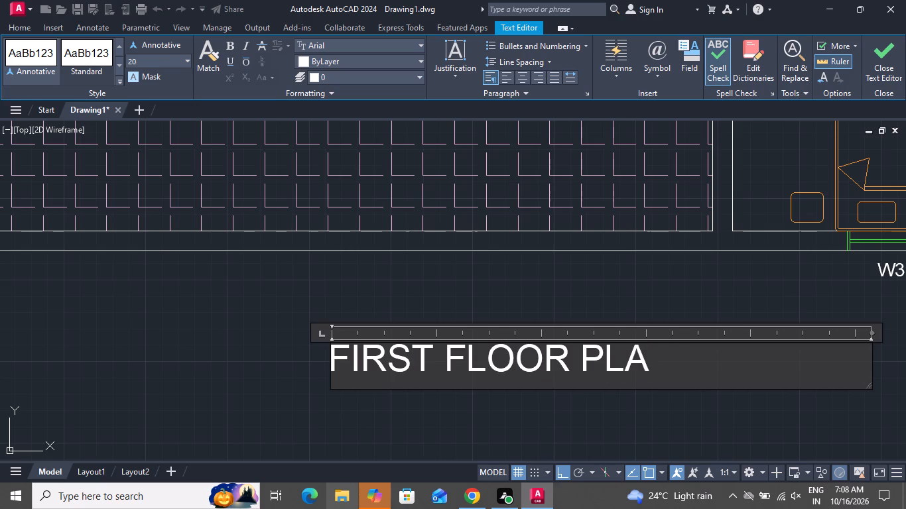
key("n")
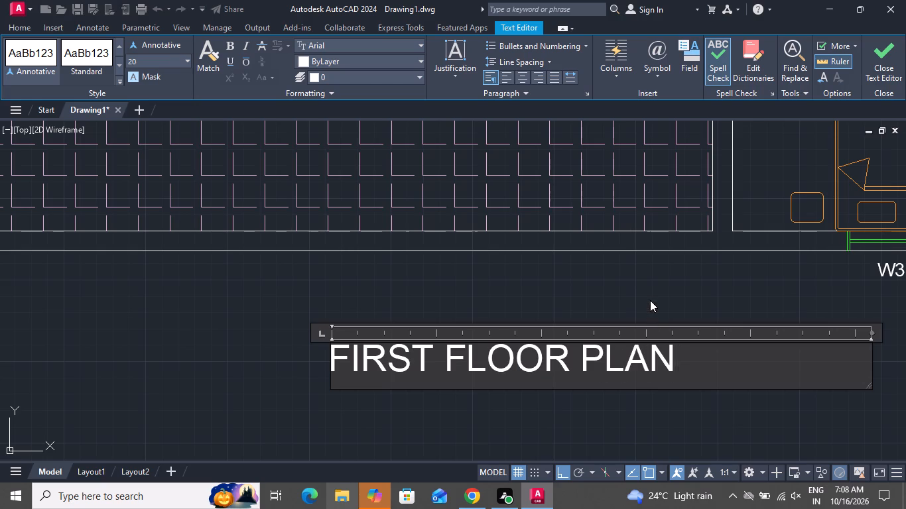
left_click(650, 300)
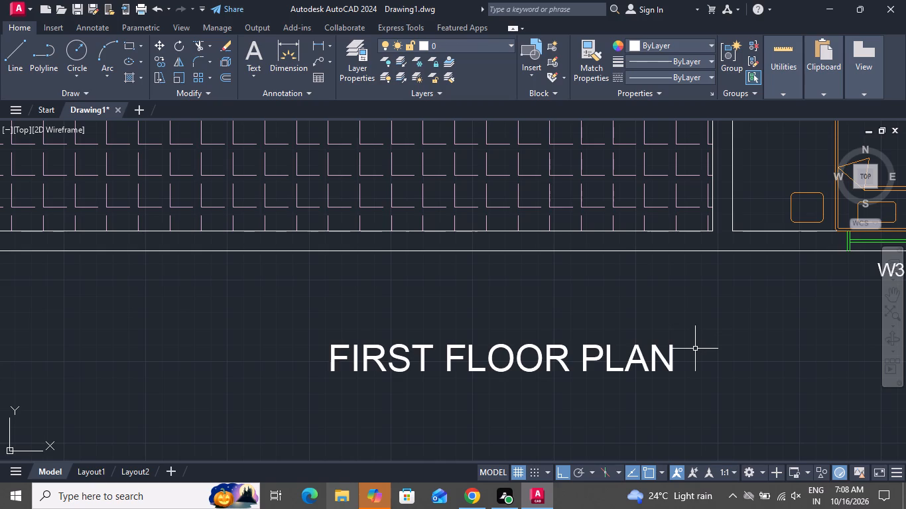
Copy the lower bedroom's label in the first floor plan to the empty area southwest of the stair opening, with ortho mode off.
scroll(665, 308, "down", 5)
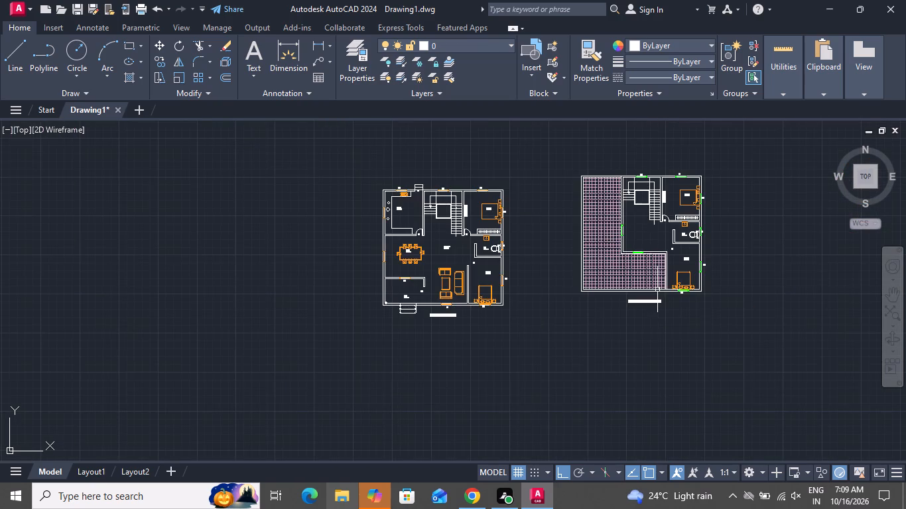
scroll(652, 218, "up", 2)
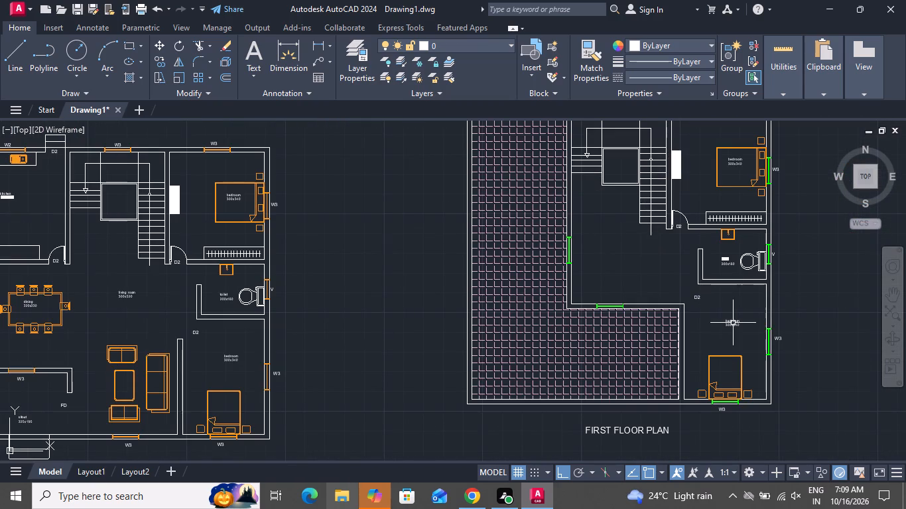
left_click(733, 323)
left_click(155, 63)
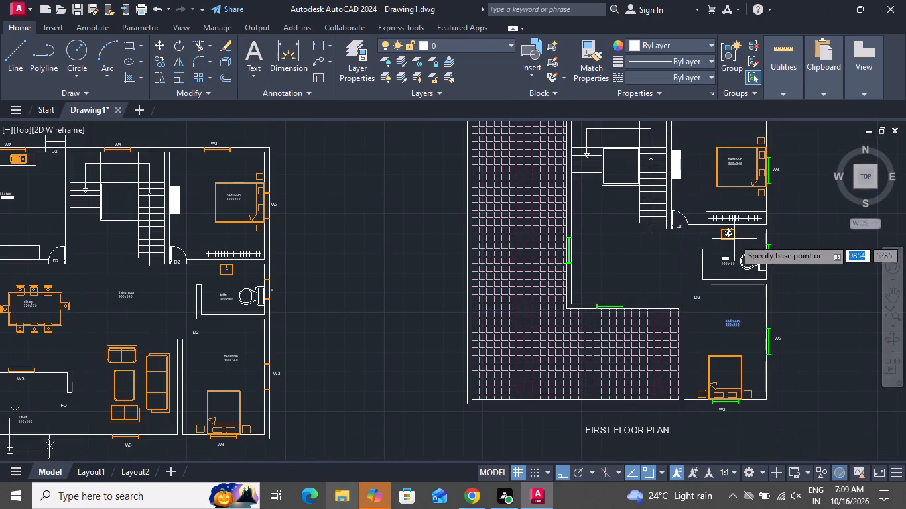
left_click(733, 325)
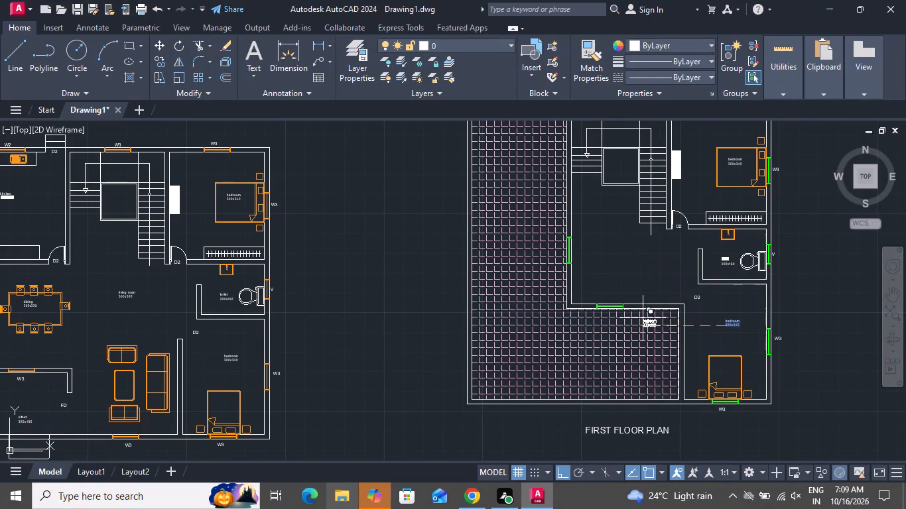
left_click(561, 472)
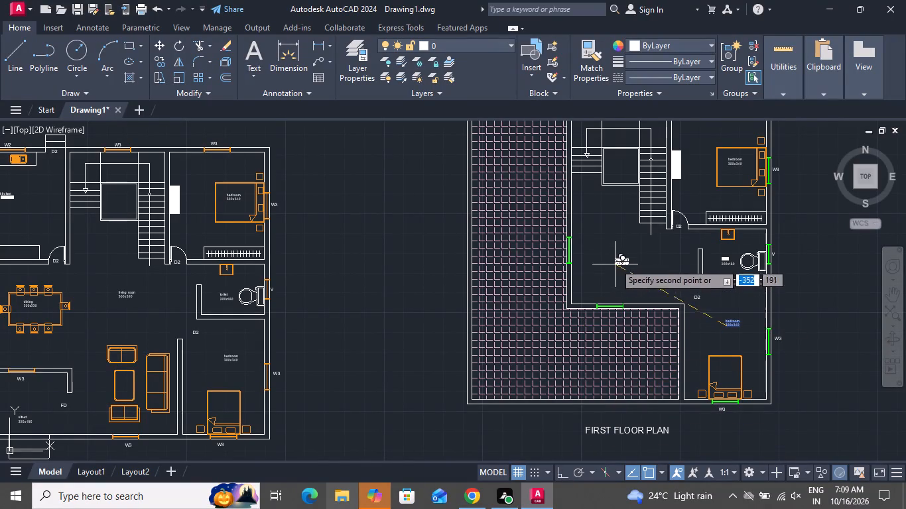
left_click(596, 233)
right_click(596, 233)
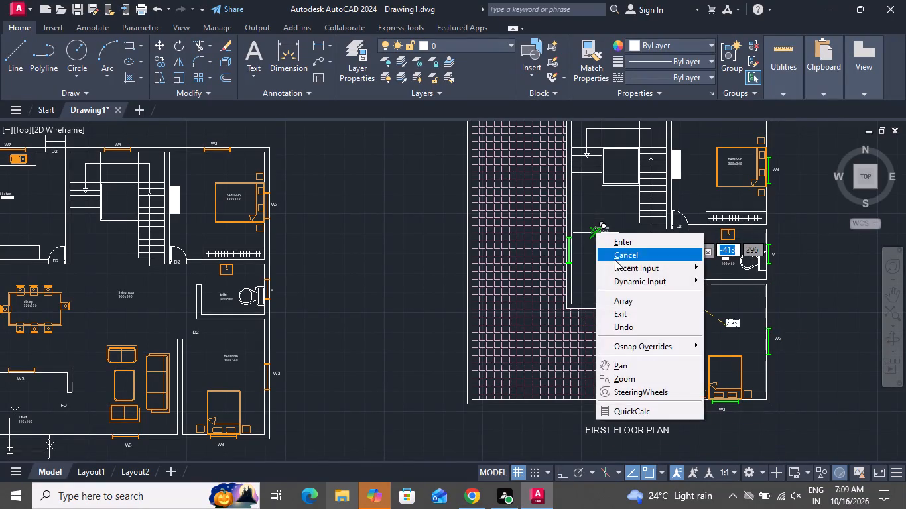
left_click(615, 260)
Change the copied bedroom label's text to UPPER LIVING.
scroll(604, 233, "up", 6)
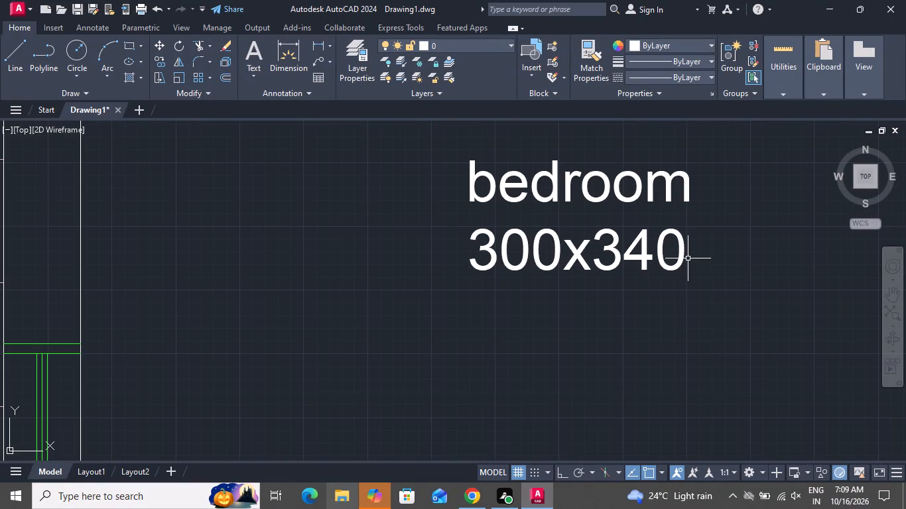
double_click(684, 262)
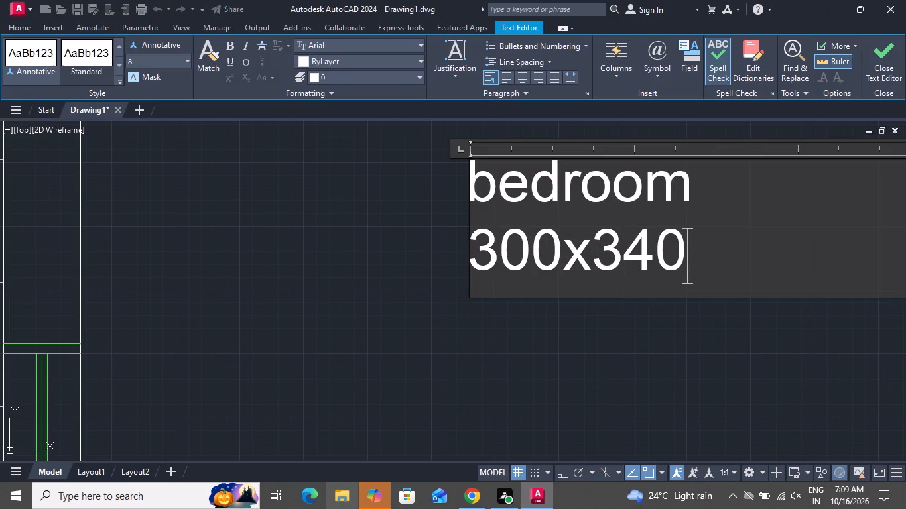
key("BackSpace")
key("BackSpace")
key("BackSpace")
key("BackSpace")
key("BackSpace")
key("BackSpace")
key("BackSpace")
key("BackSpace")
key("BackSpace")
key("BackSpace")
key("BackSpace")
key("BackSpace")
key("BackSpace")
key("BackSpace")
key("BackSpace")
key("BackSpace")
key("BackSpace")
key("BackSpace")
key("BackSpace")
key("BackSpace")
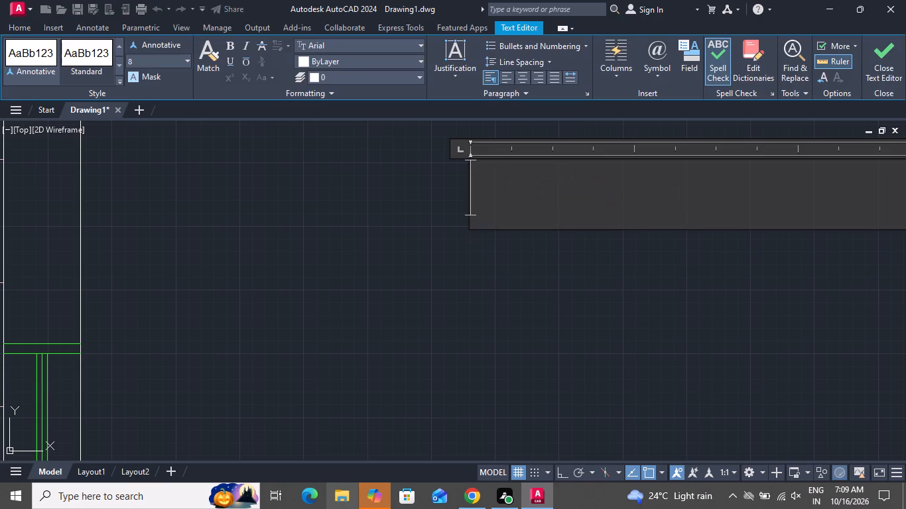
key("u")
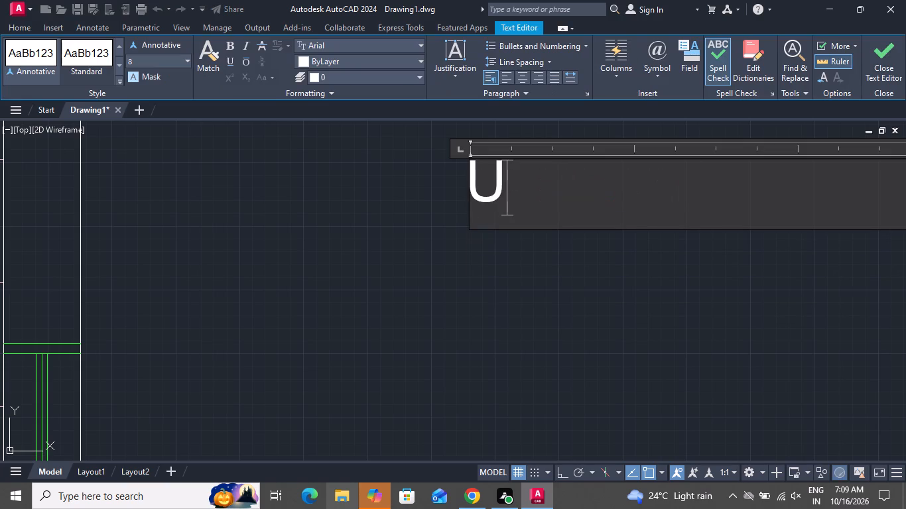
key("p")
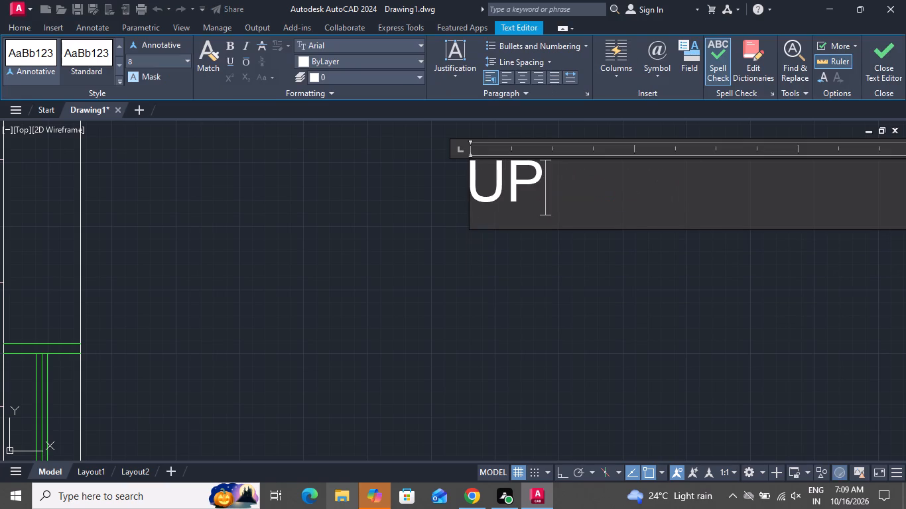
type("ER")
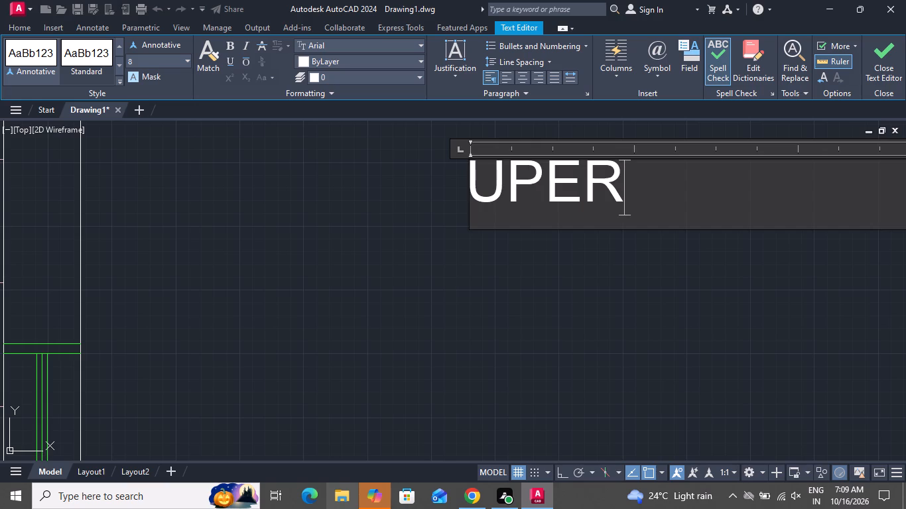
key("BackSpace")
key("BackSpace")
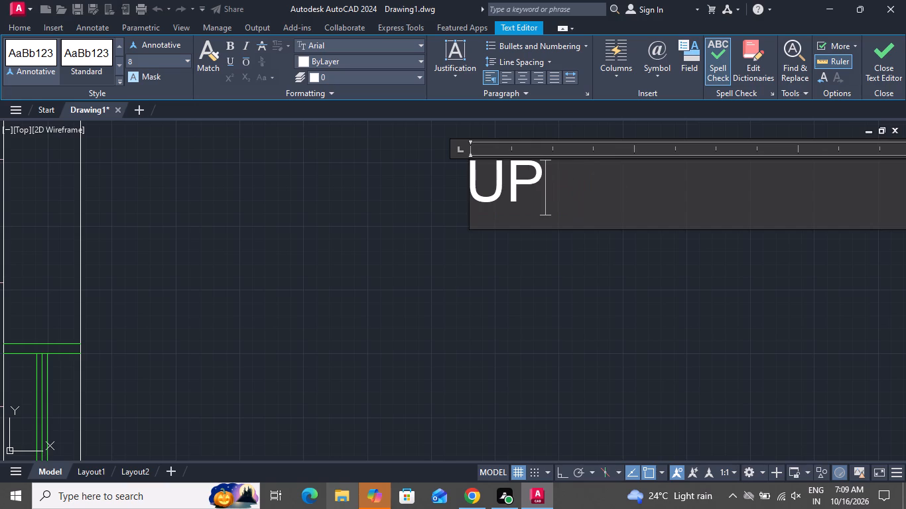
key("p")
type("ER")
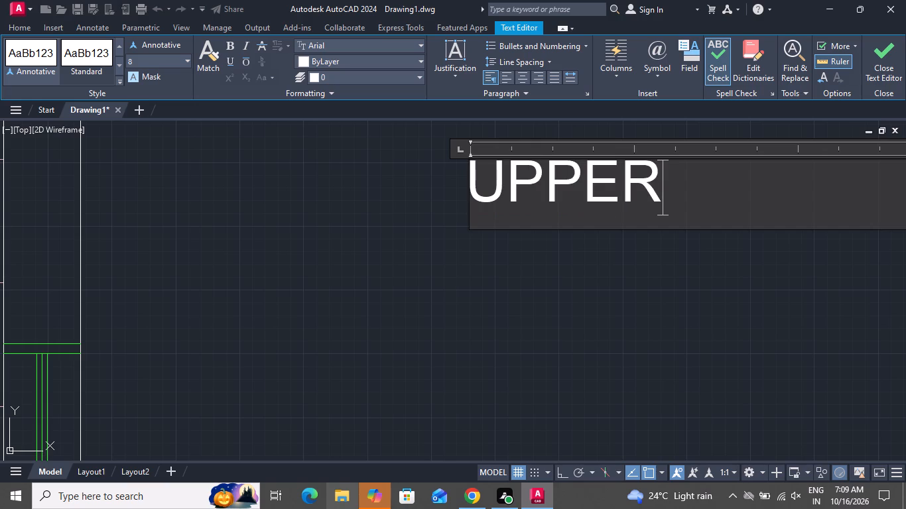
key("space")
type("LIVING")
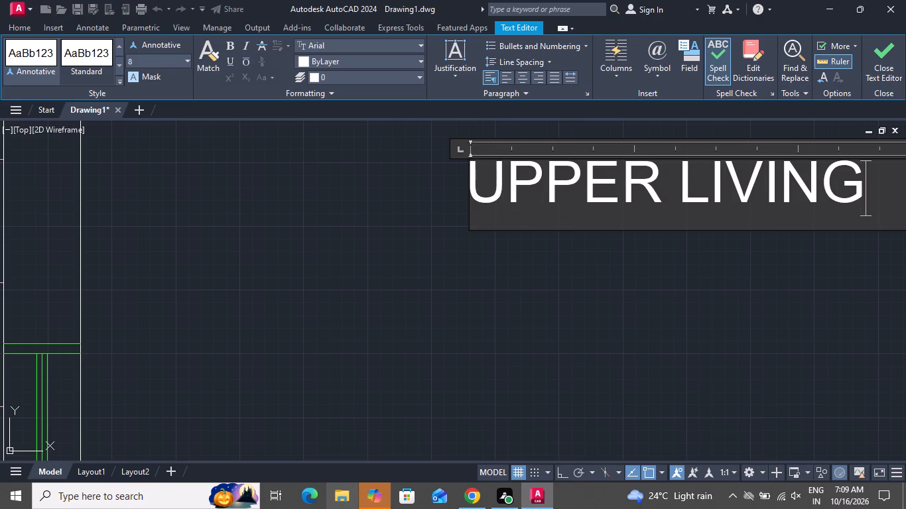
left_click(604, 329)
Trim the line crossing the north outer wall where the partition between the hatched area and the stairs meets it.
scroll(604, 329, "down", 3)
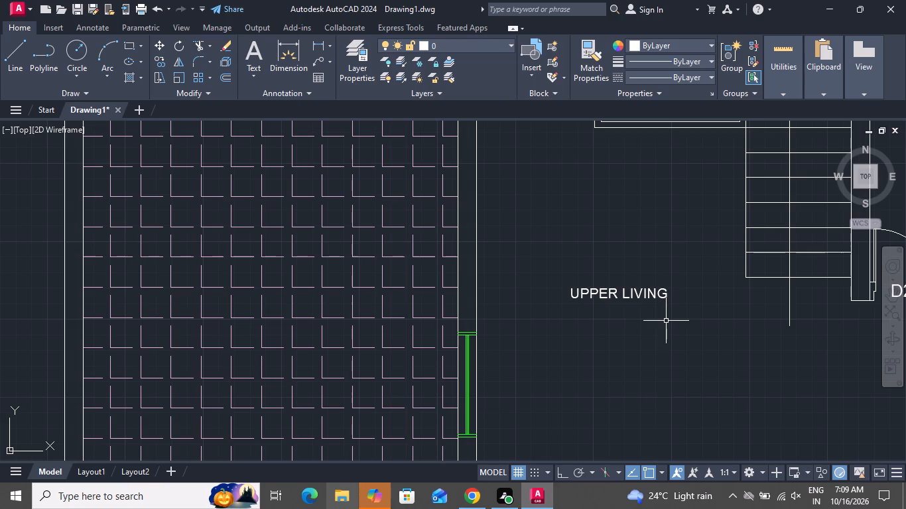
scroll(673, 336, "down", 2)
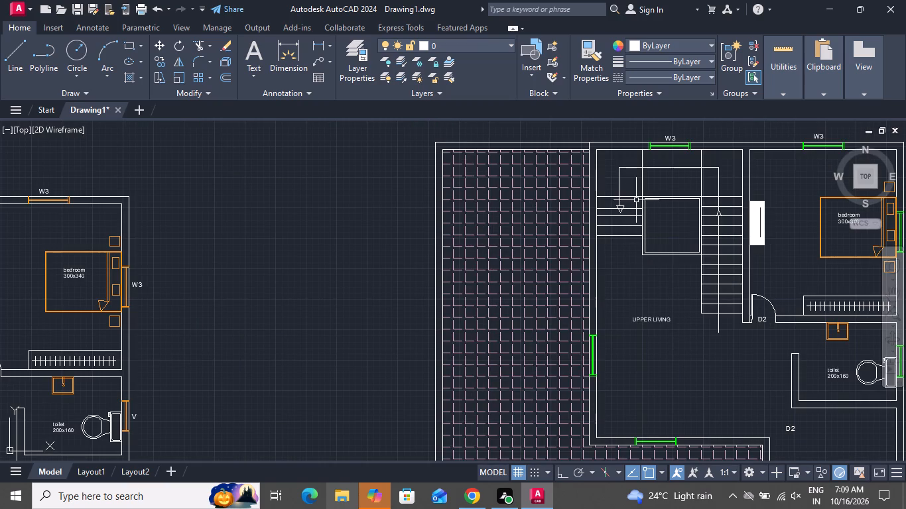
scroll(588, 132, "up", 3)
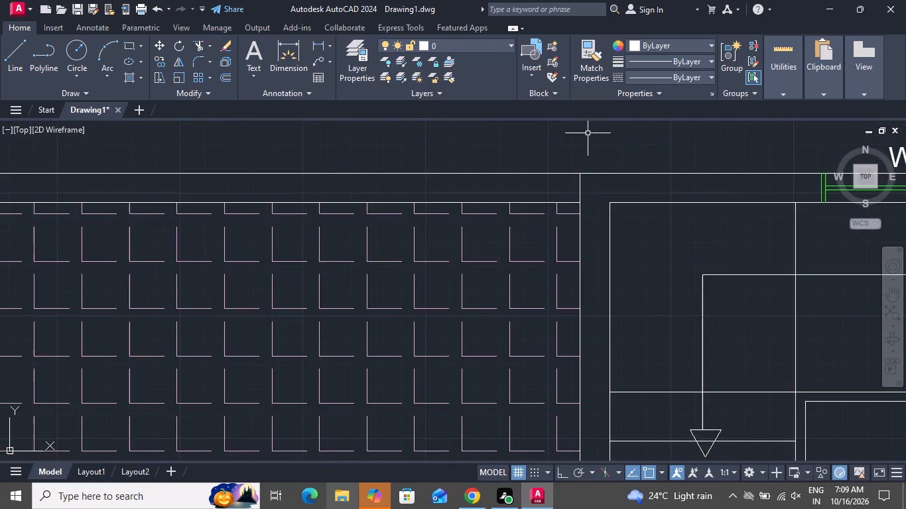
scroll(586, 146, "up", 2)
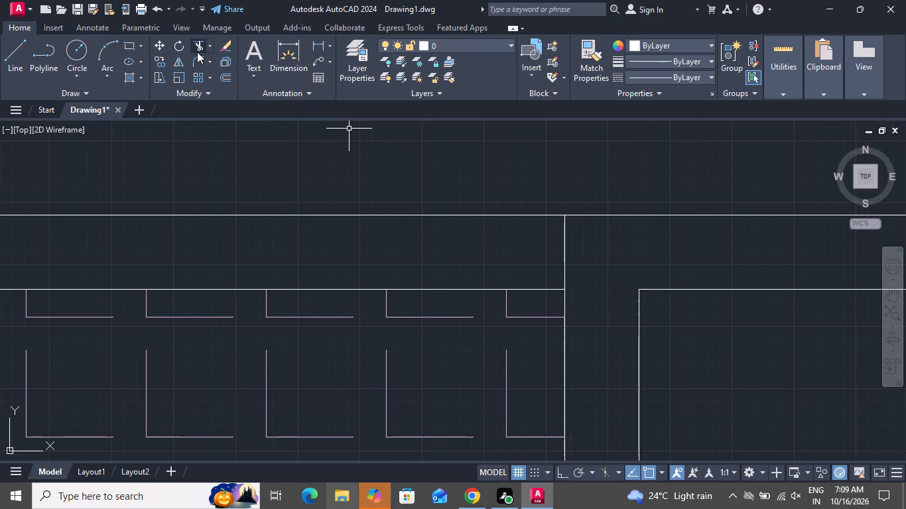
left_click(197, 51)
left_click_drag(513, 261, 521, 259)
left_click(623, 256)
right_click(625, 256)
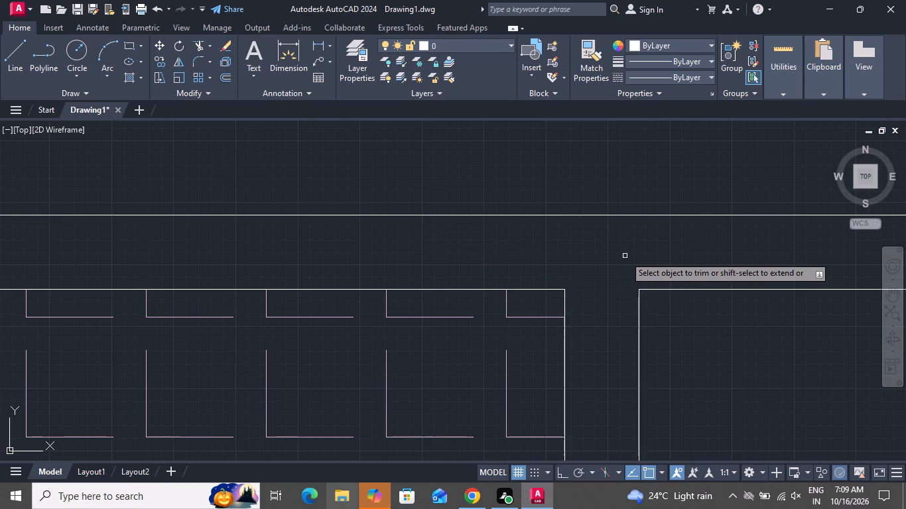
left_click(654, 283)
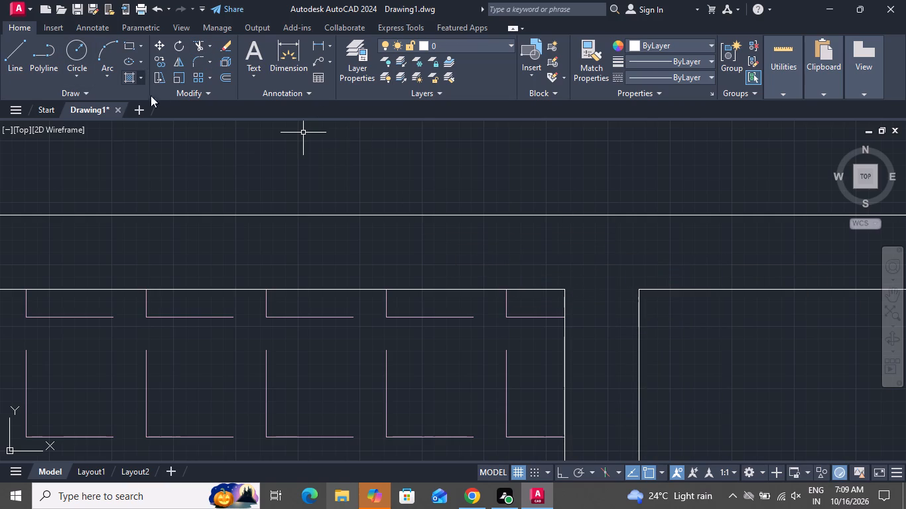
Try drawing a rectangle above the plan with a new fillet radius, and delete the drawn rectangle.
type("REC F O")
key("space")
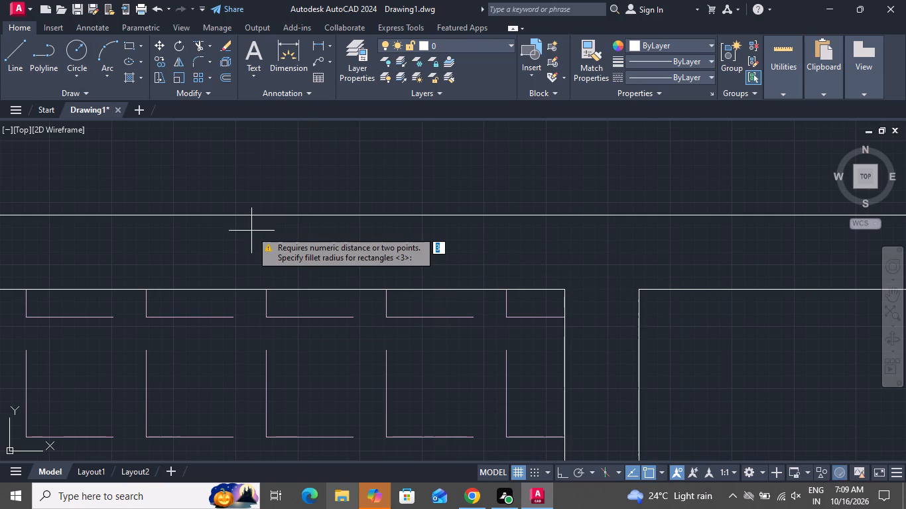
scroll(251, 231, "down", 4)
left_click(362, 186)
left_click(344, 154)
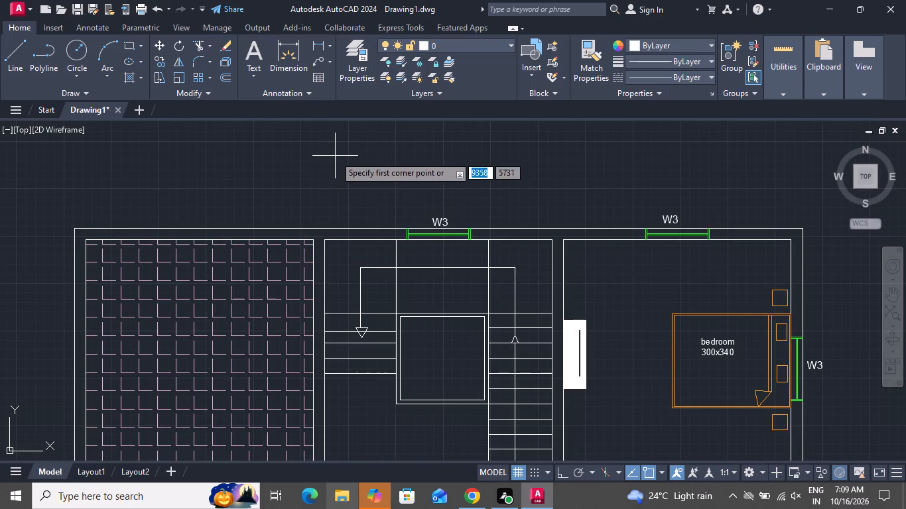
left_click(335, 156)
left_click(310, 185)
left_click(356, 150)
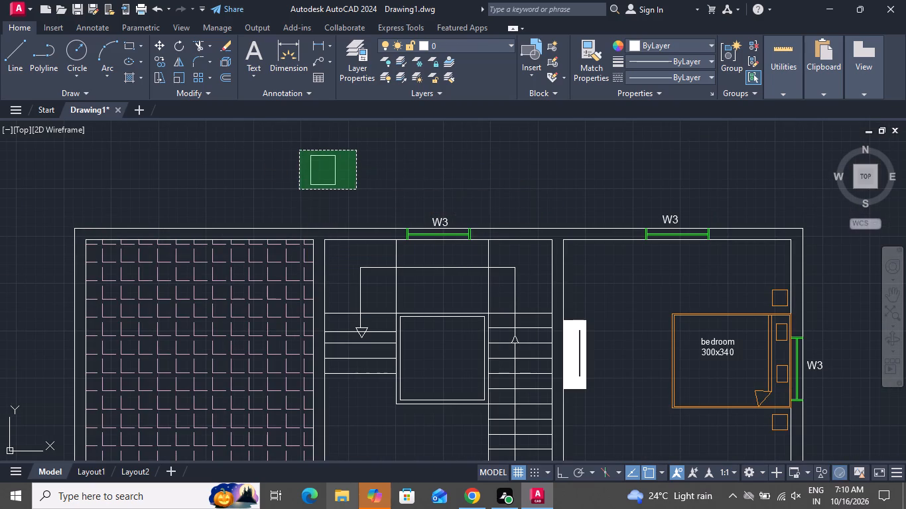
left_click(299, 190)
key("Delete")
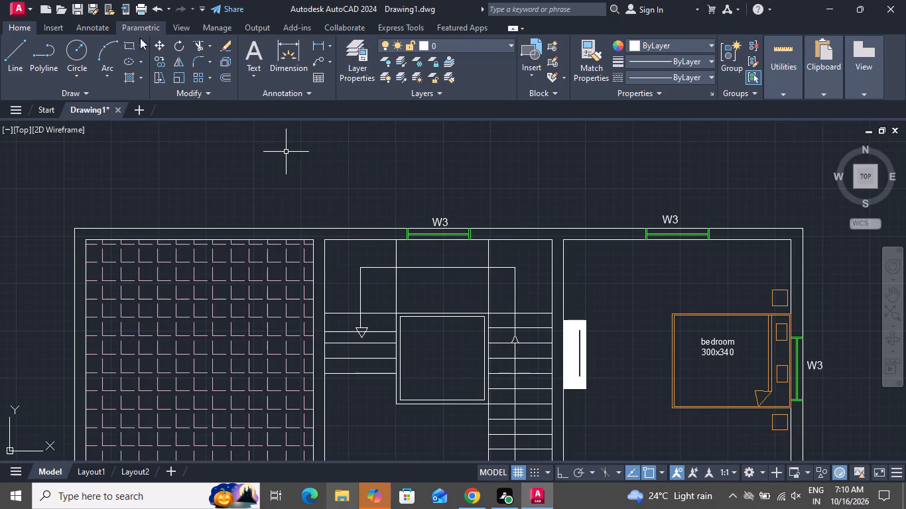
Draw a 15 by 15 square inside the north wall where it meets the partition beside the hatched area.
left_click(132, 45)
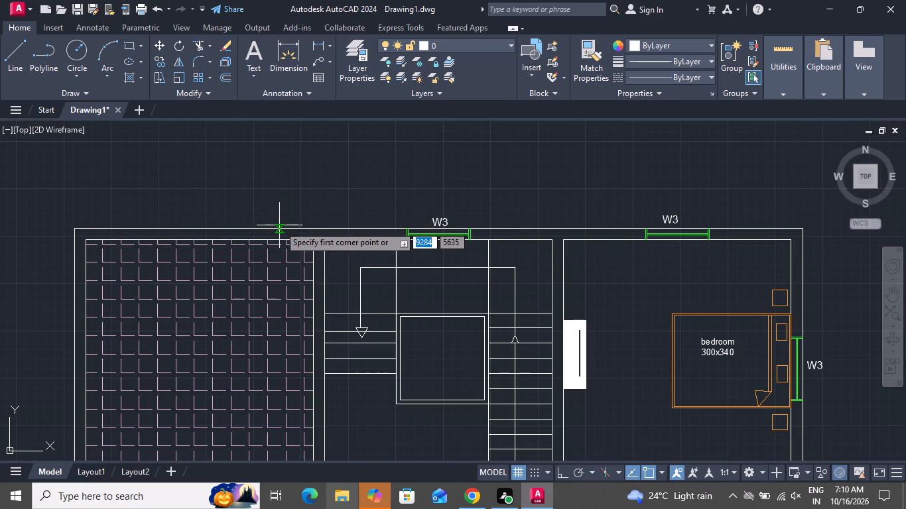
scroll(279, 225, "up", 2)
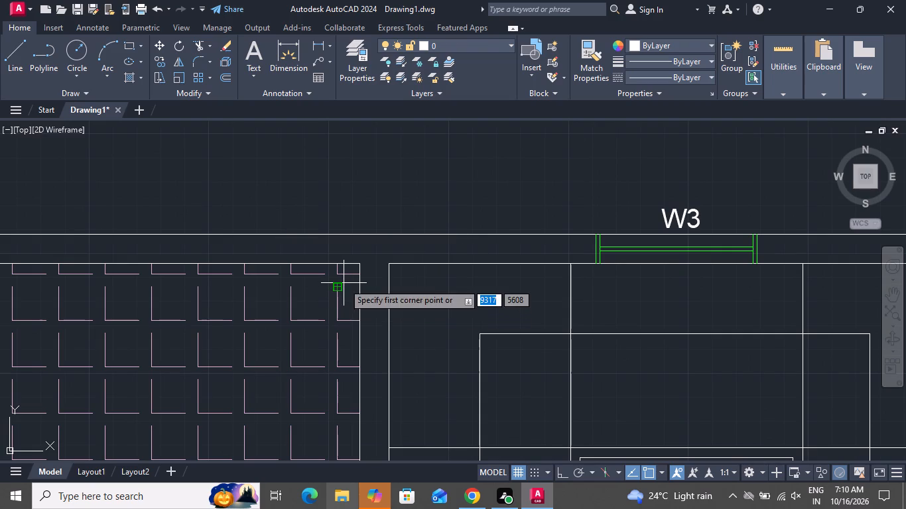
left_click(357, 264)
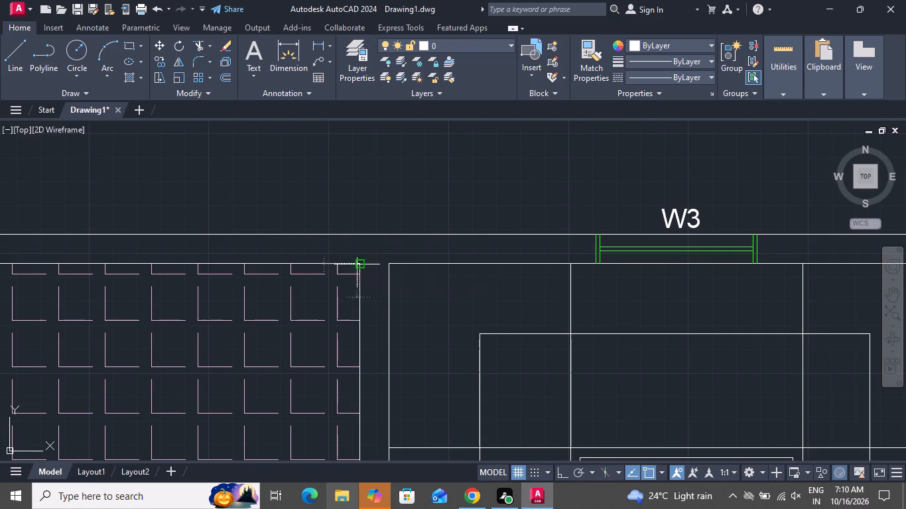
left_click(385, 237)
Copy the 15 by 15 square from its southwest corner to the middle of the hatched area's north wall and to the northwest corner.
scroll(398, 239, "down", 3)
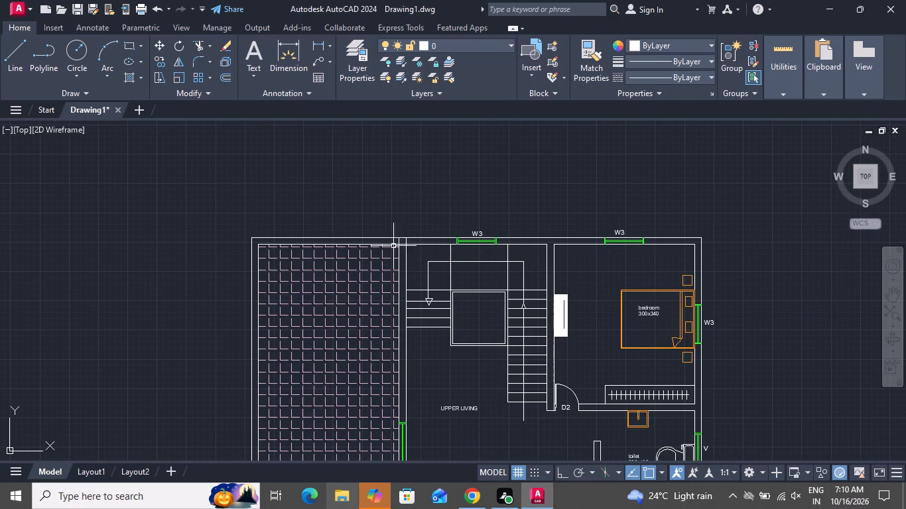
scroll(400, 246, "up", 3)
left_click(383, 226)
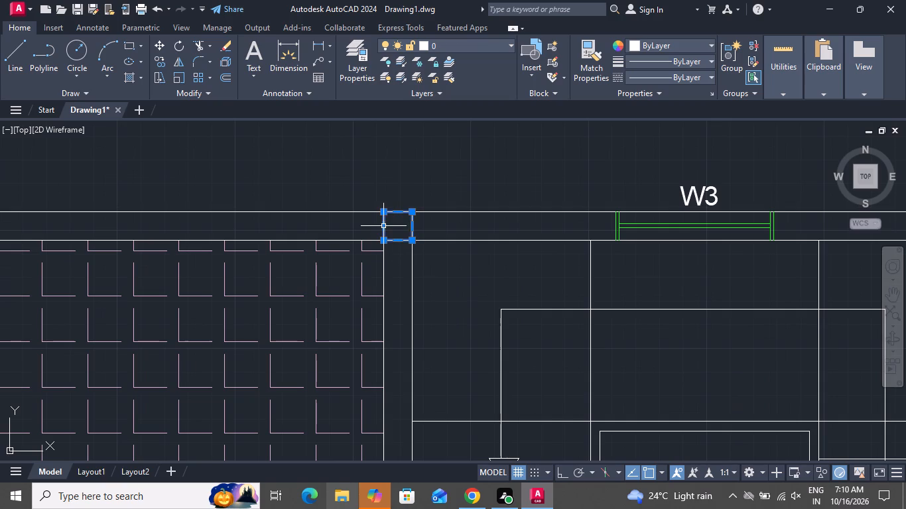
left_click(161, 62)
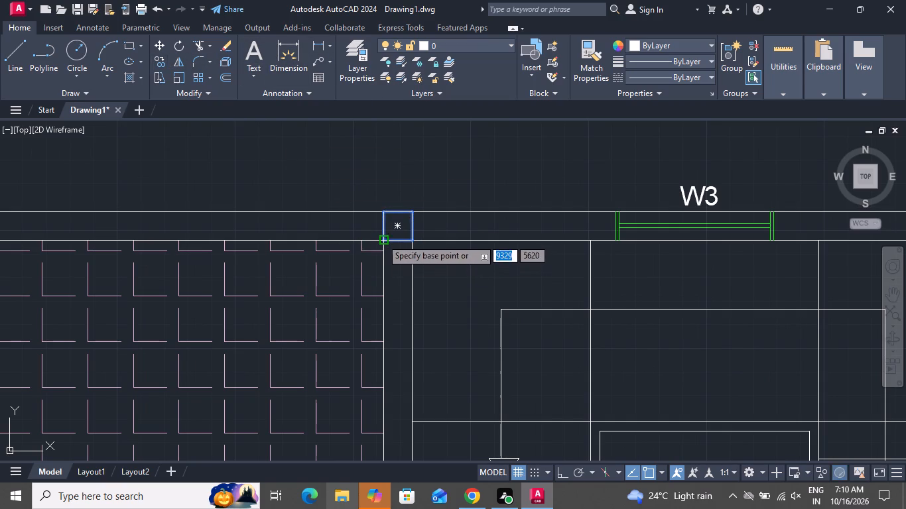
left_click(381, 239)
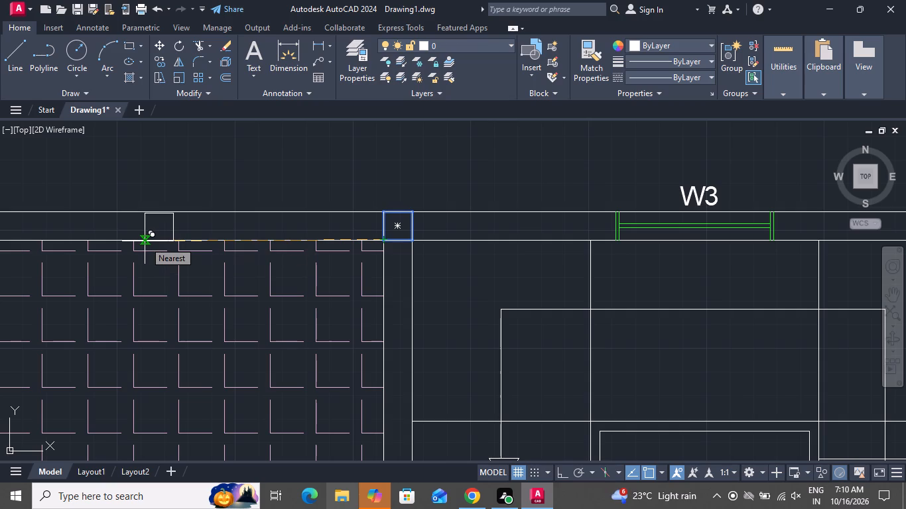
scroll(145, 241, "down", 2)
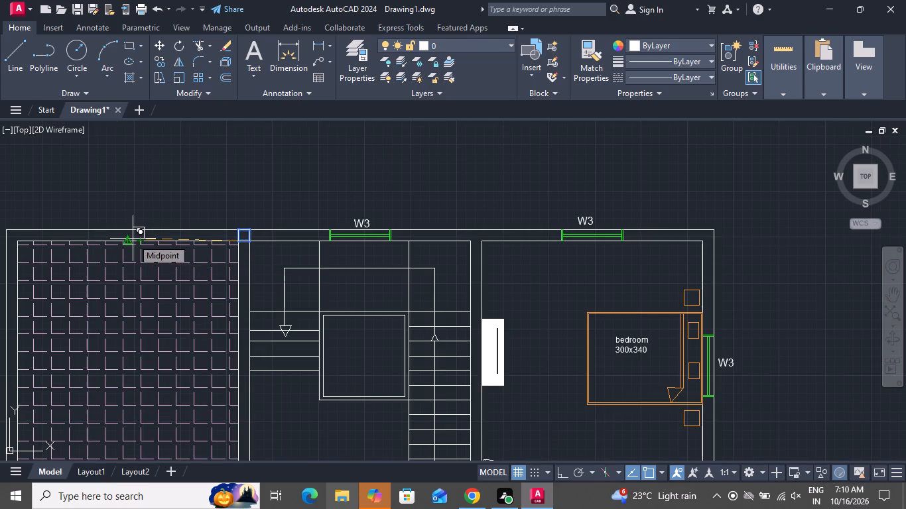
left_click(133, 241)
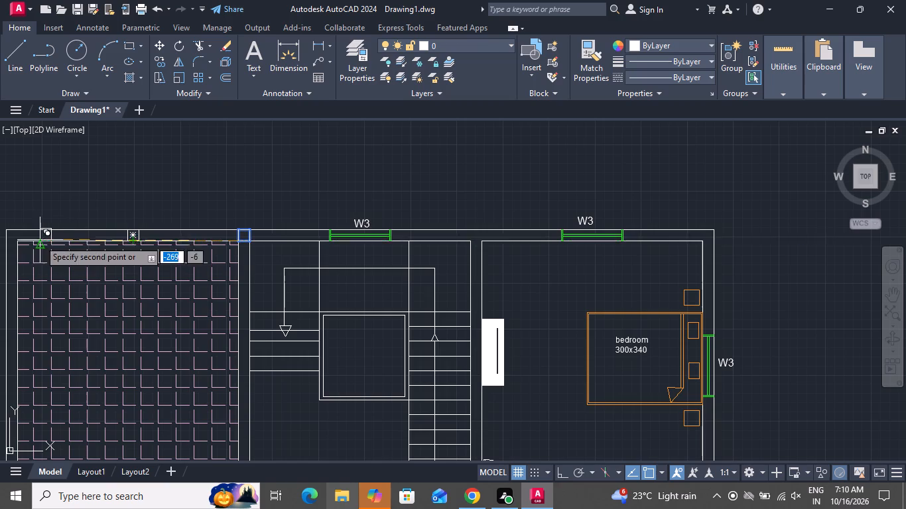
left_click(9, 238)
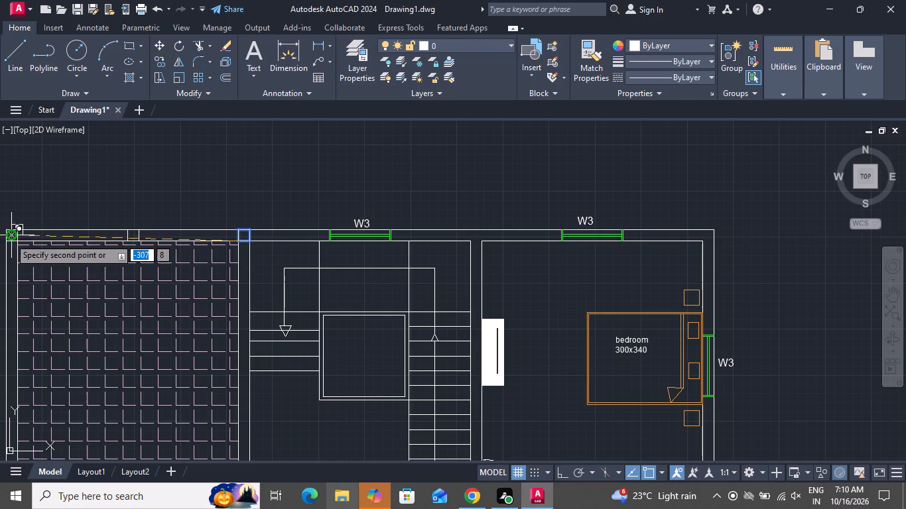
Place three more copies of the square at intervals along the northern half of the west outer wall.
scroll(135, 235, "down", 1)
scroll(44, 284, "up", 3)
left_click(62, 286)
scroll(132, 229, "down", 2)
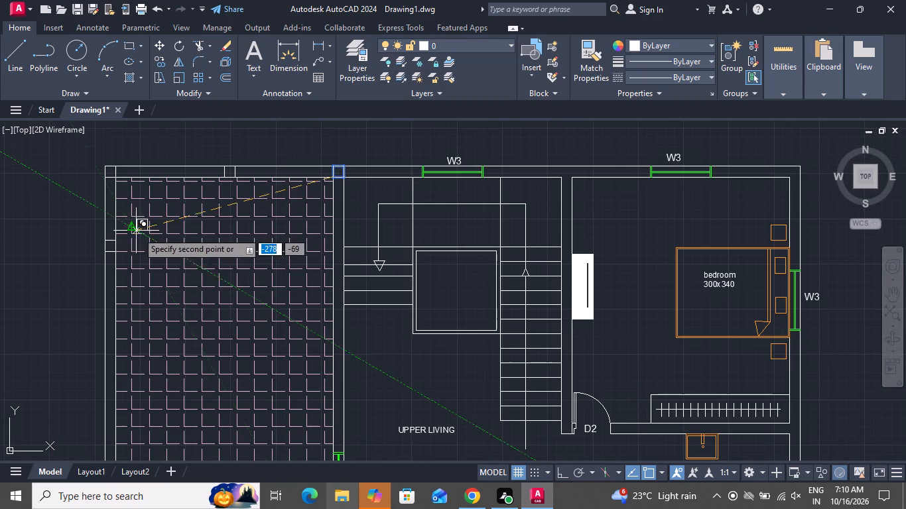
left_click(107, 321)
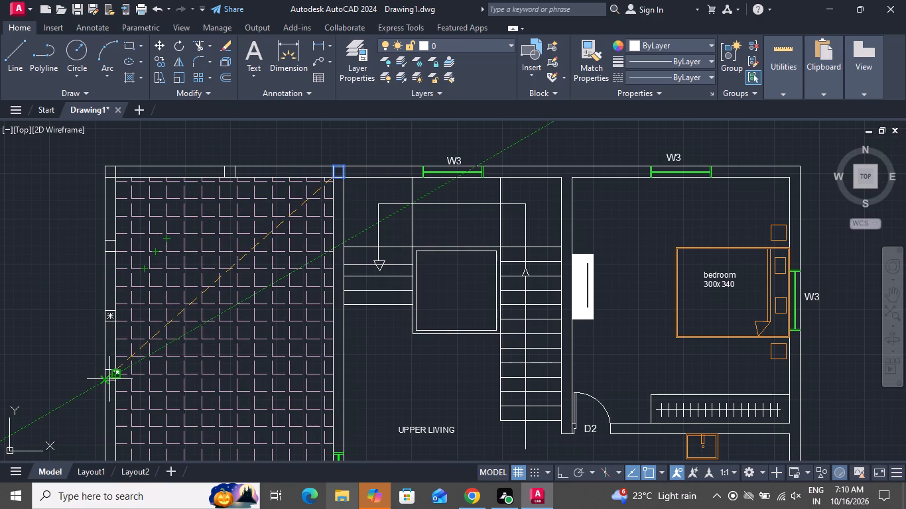
scroll(105, 387, "up", 2)
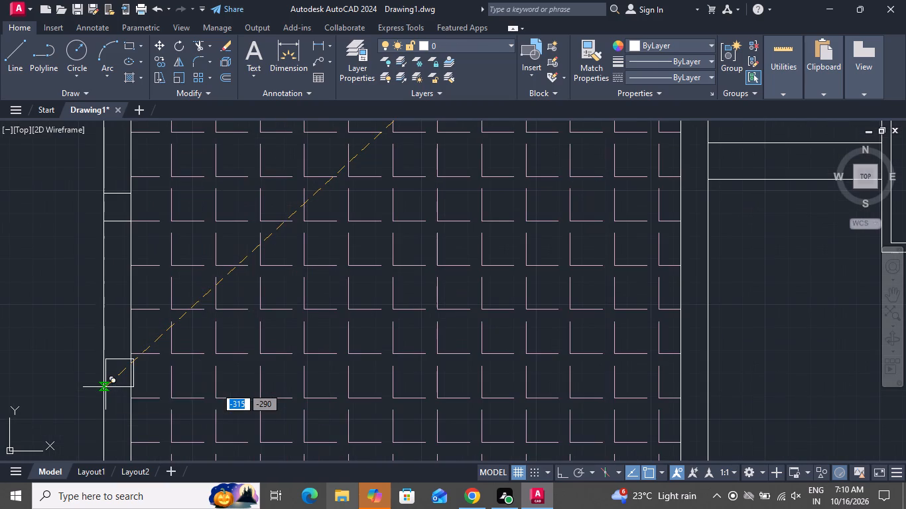
left_click(102, 387)
Place four more copies of the square at intervals along the rest of the west outer wall.
scroll(178, 261, "down", 2)
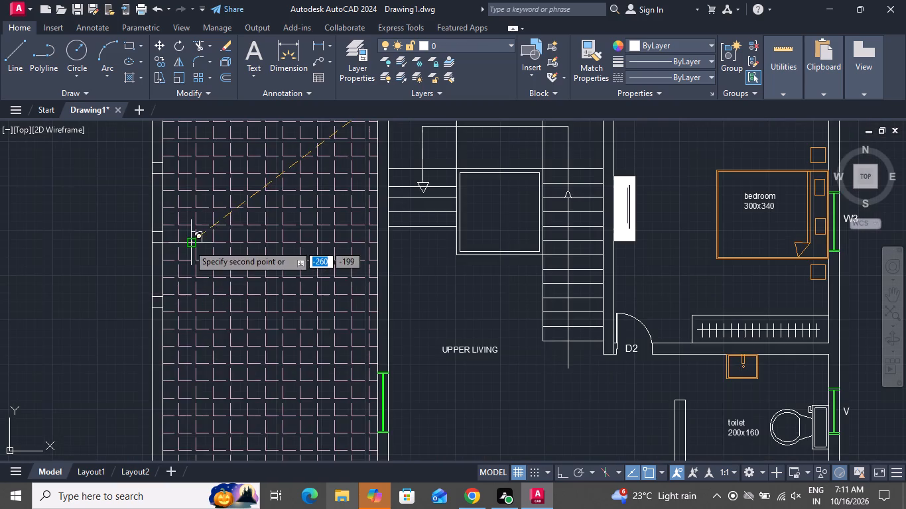
scroll(192, 244, "down", 2)
scroll(178, 331, "up", 3)
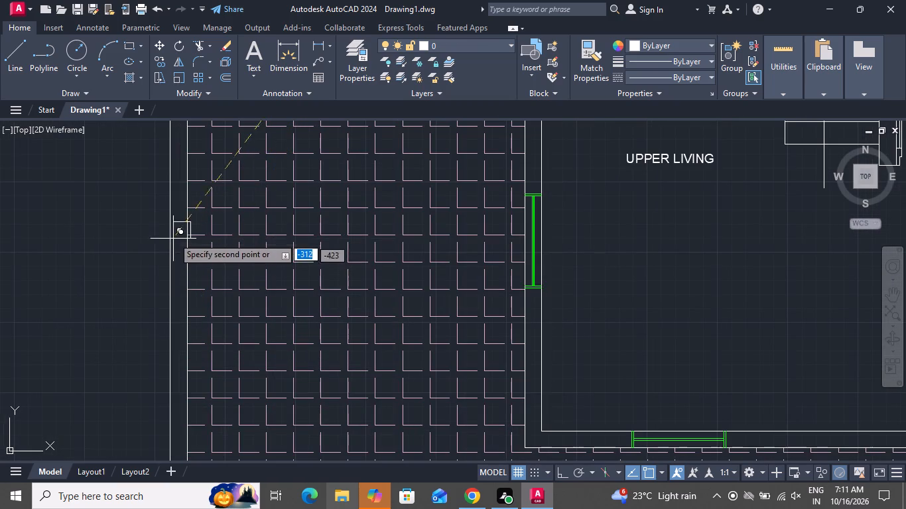
left_click(169, 199)
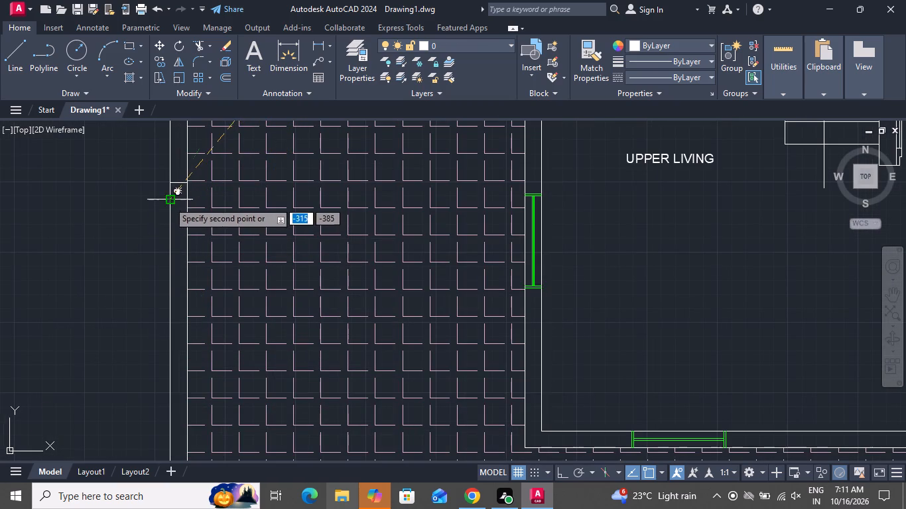
left_click(170, 319)
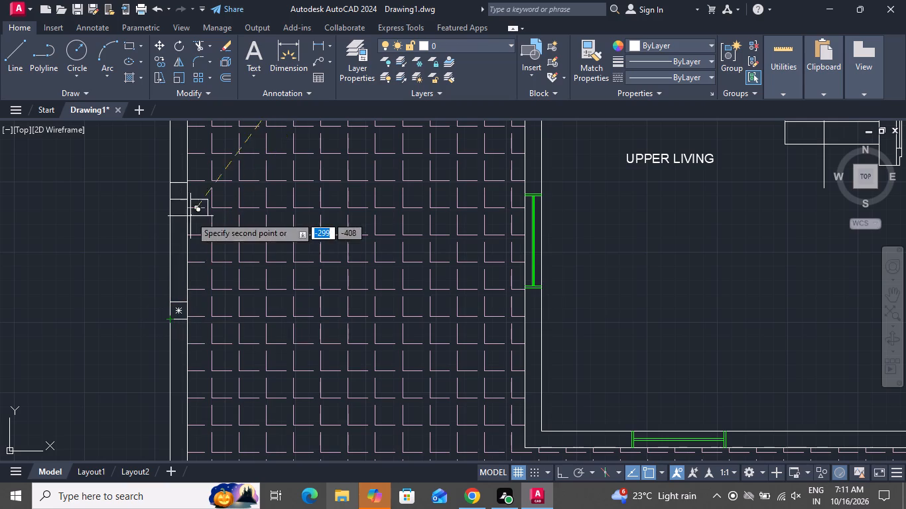
scroll(196, 203, "down", 2)
scroll(182, 298, "up", 2)
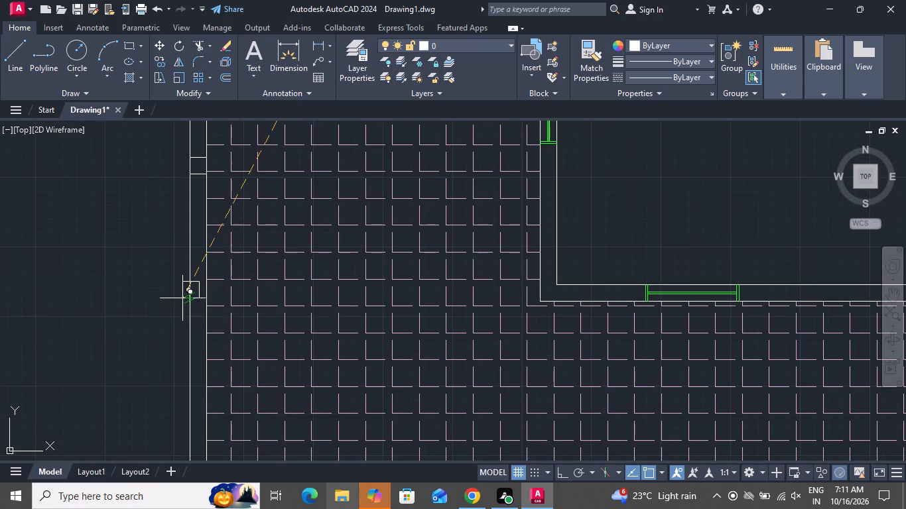
left_click(189, 298)
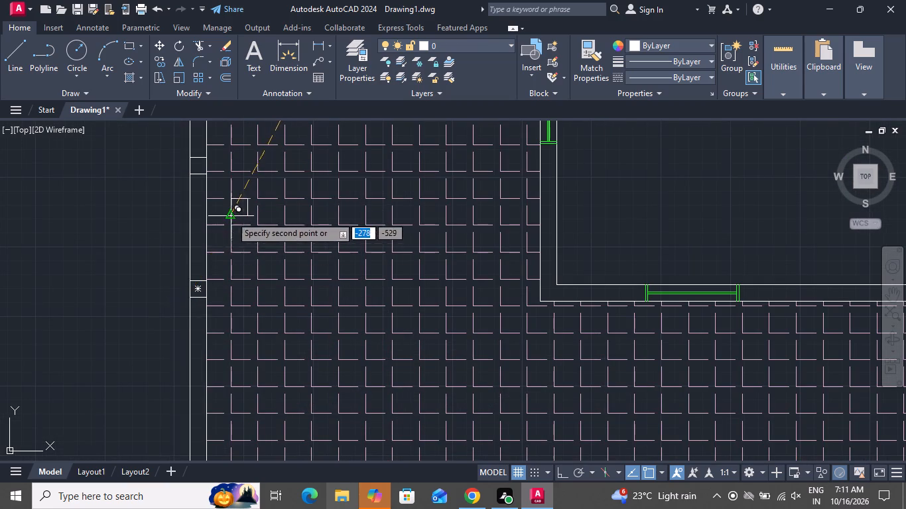
scroll(231, 216, "down", 1)
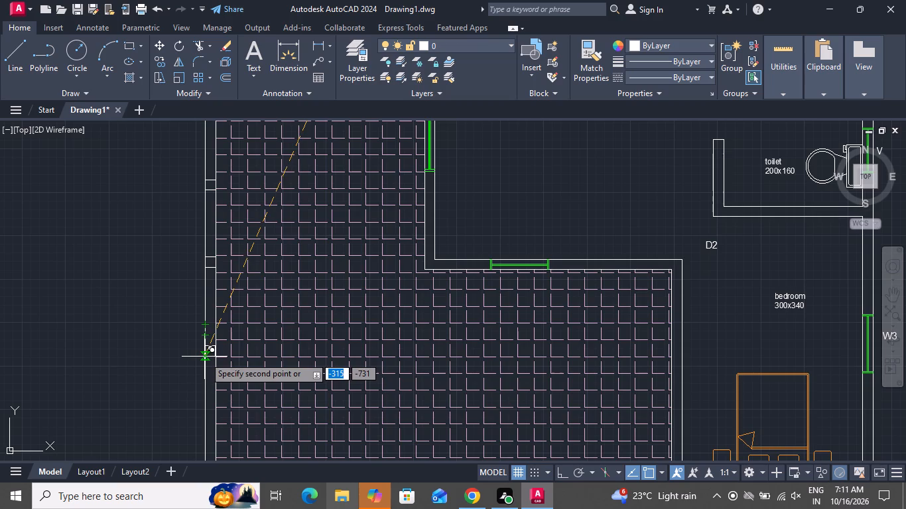
left_click(204, 357)
Place copies of the square at the southwest corner, at three spots along the south wall, and where the bedroom partition meets it.
scroll(229, 270, "down", 2)
scroll(218, 316, "up", 3)
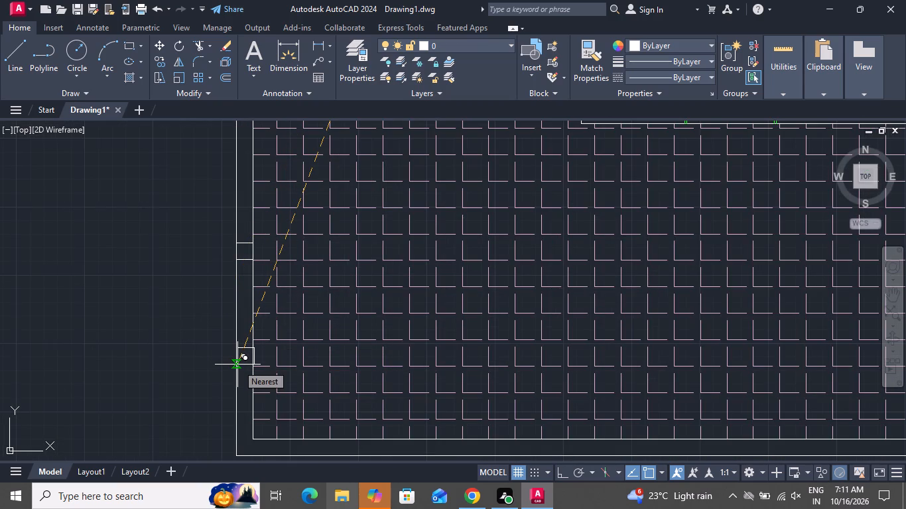
left_click(242, 463)
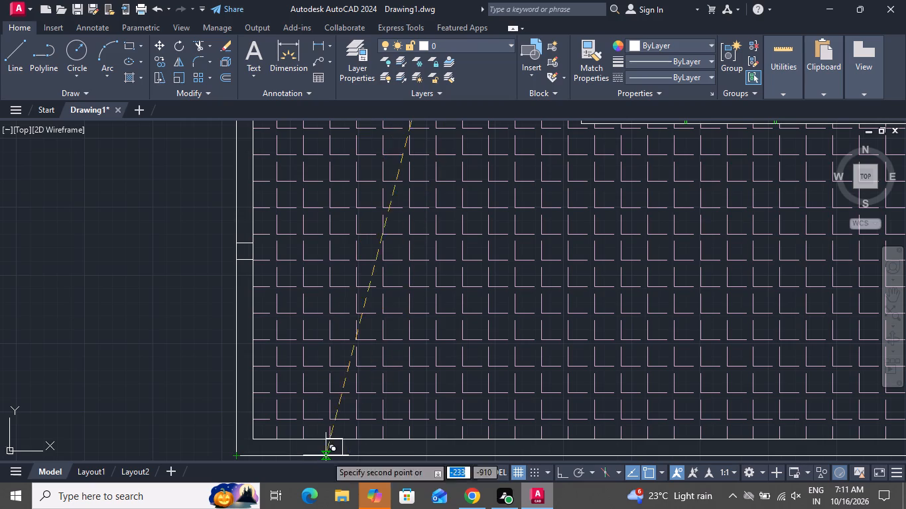
left_click(238, 455)
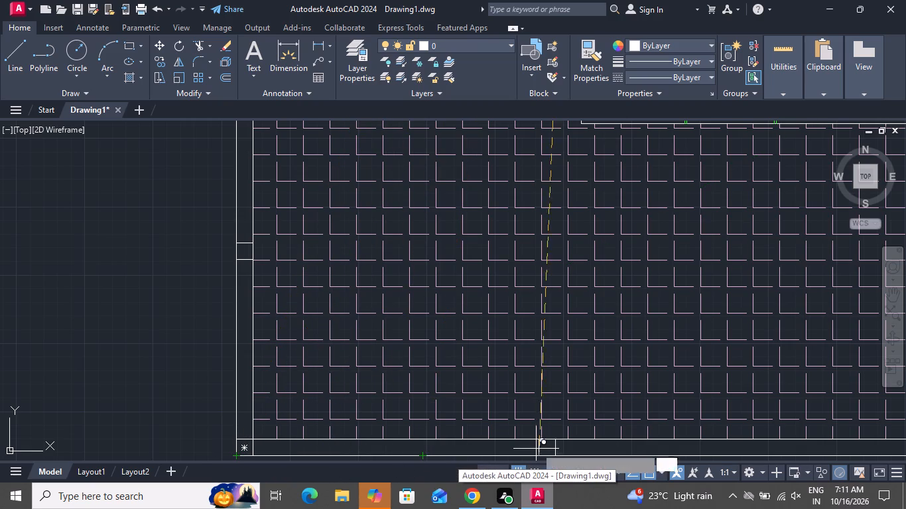
left_click(519, 457)
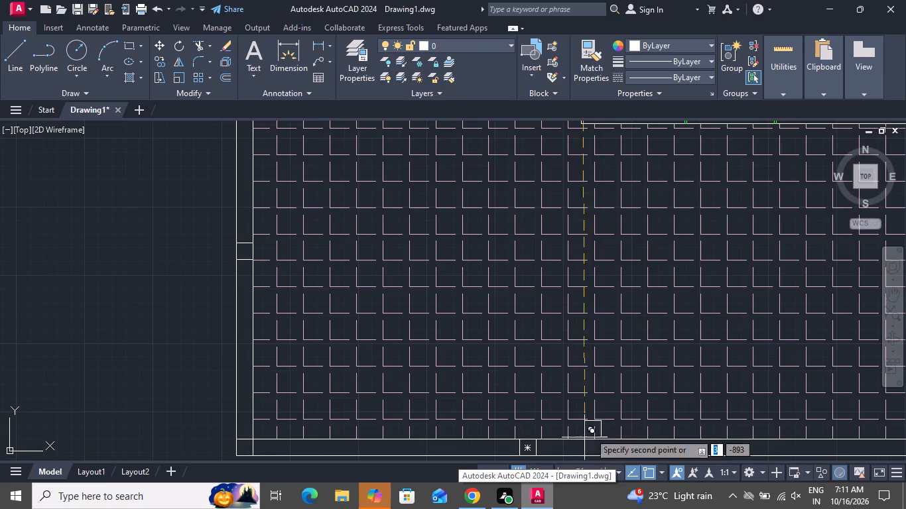
scroll(610, 396, "down", 1)
left_click(675, 431)
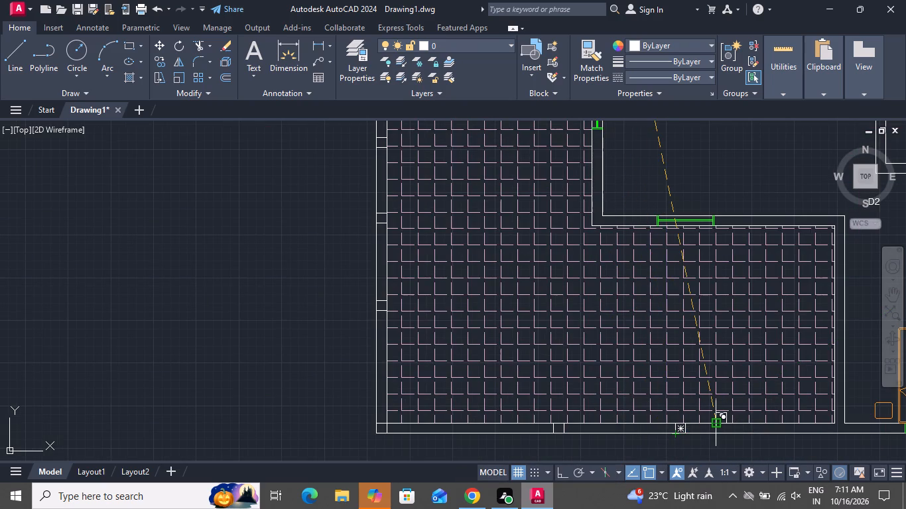
left_click(781, 433)
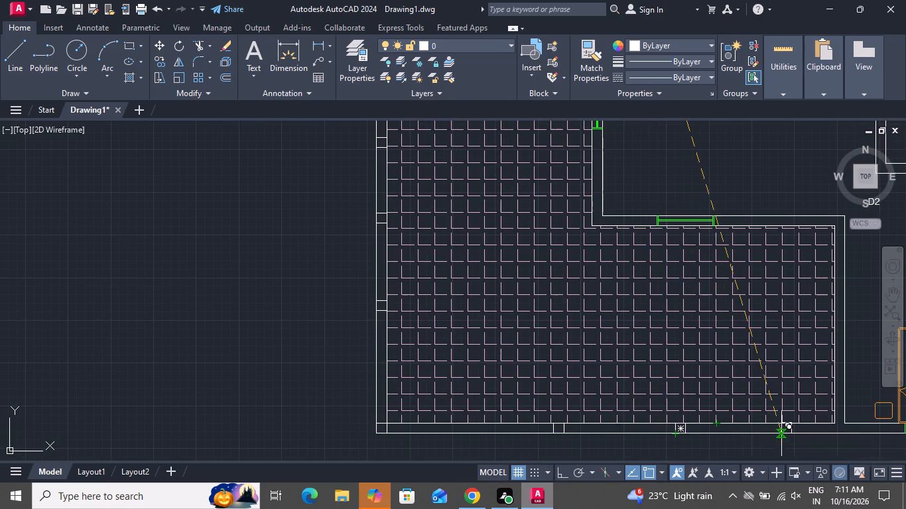
left_click(847, 434)
scroll(507, 368, "down", 2)
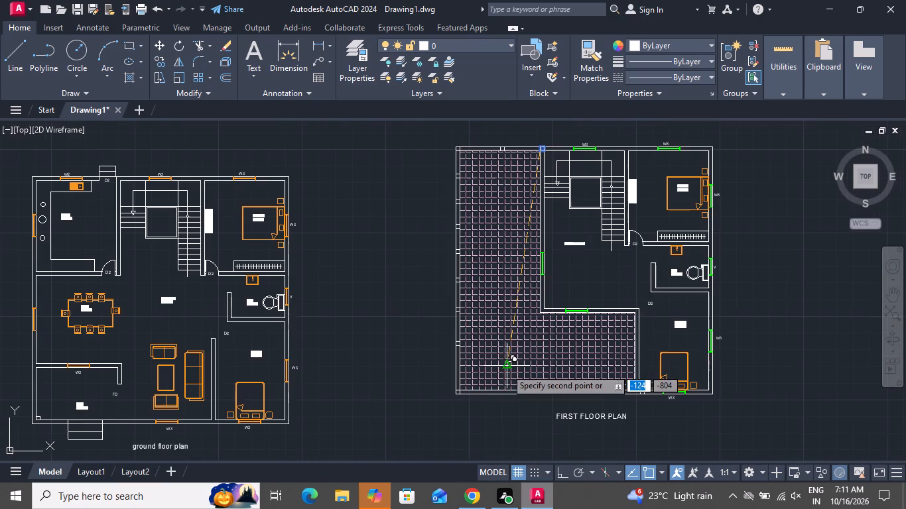
right_click(403, 204)
left_click(419, 224)
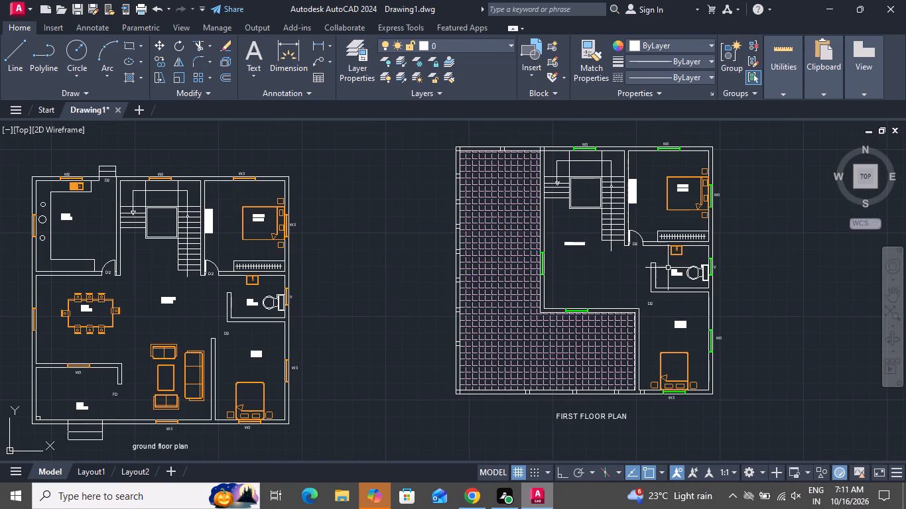
Move the whole first floor plan with its title about 430 units west, alongside the ground floor plan.
scroll(711, 331, "up", 2)
scroll(706, 339, "down", 2)
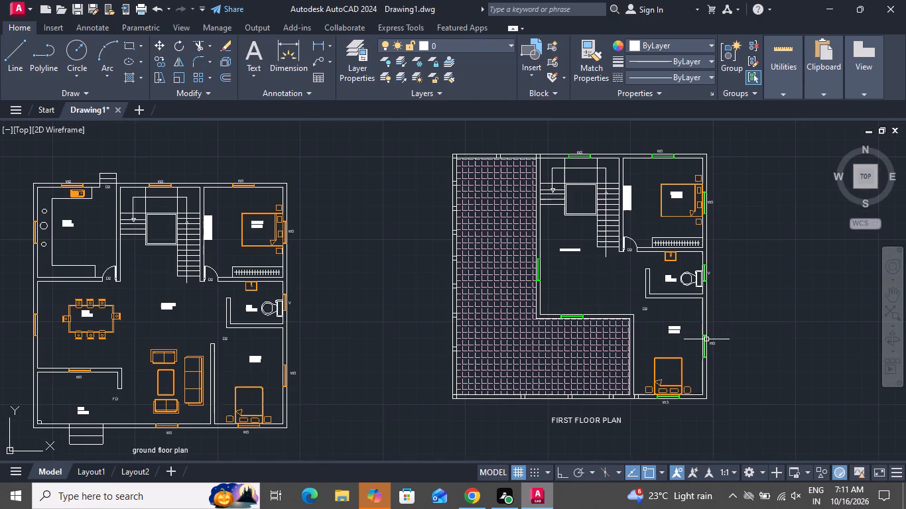
scroll(708, 337, "down", 1)
left_click(747, 183)
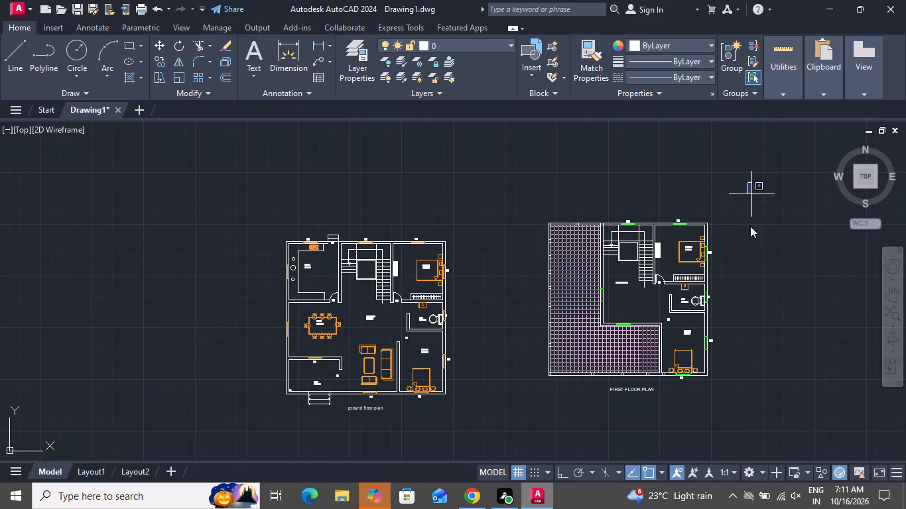
left_click(535, 403)
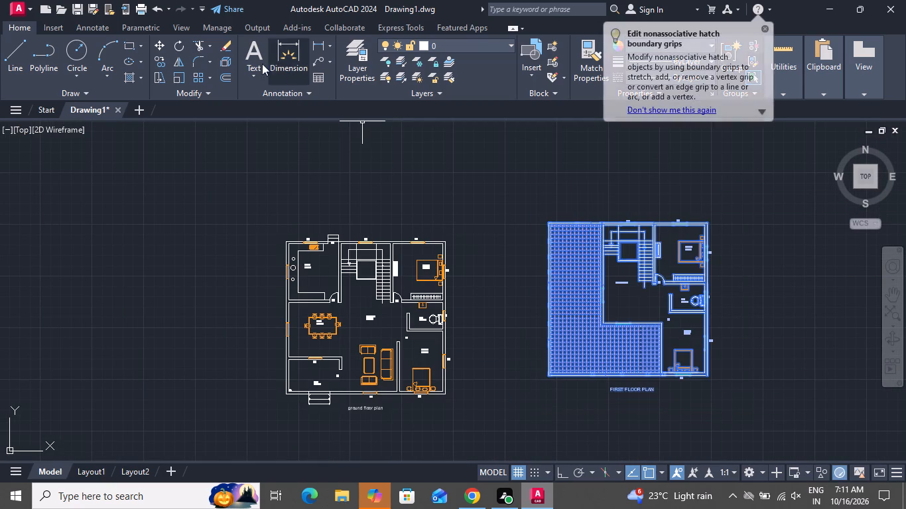
left_click(164, 48)
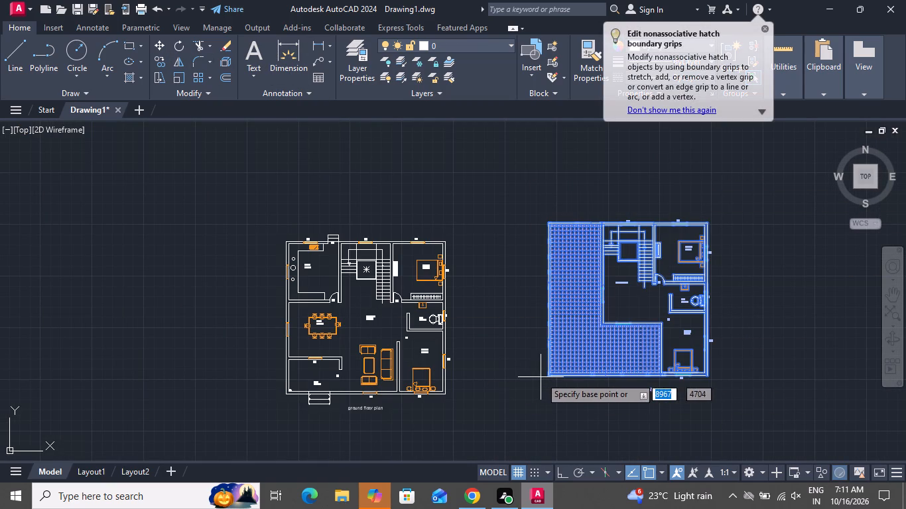
left_click(541, 377)
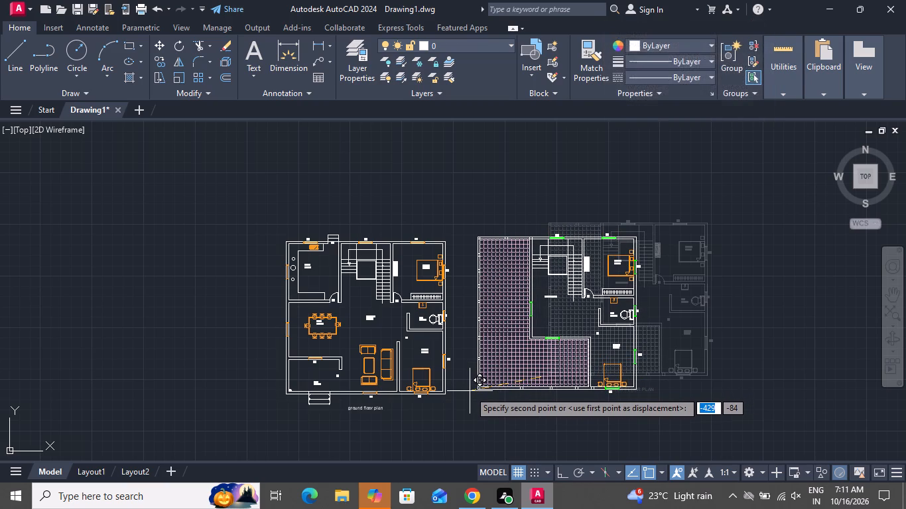
left_click(470, 392)
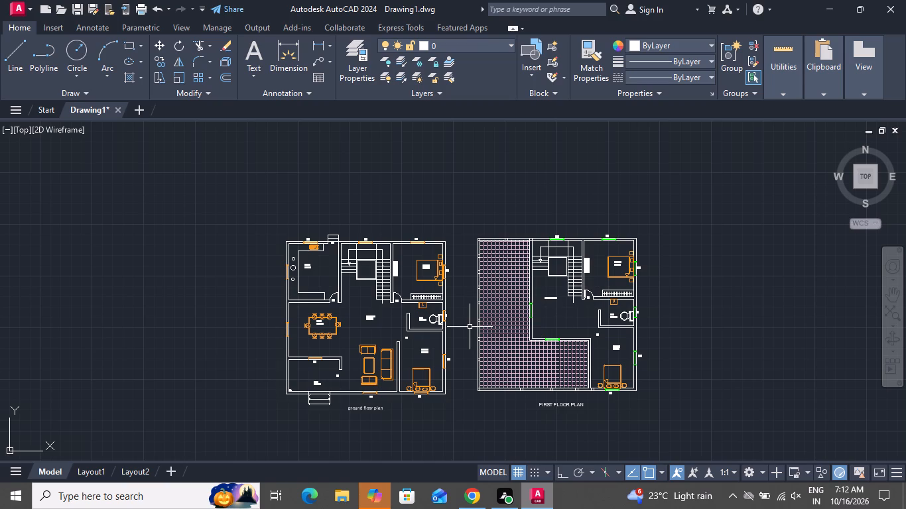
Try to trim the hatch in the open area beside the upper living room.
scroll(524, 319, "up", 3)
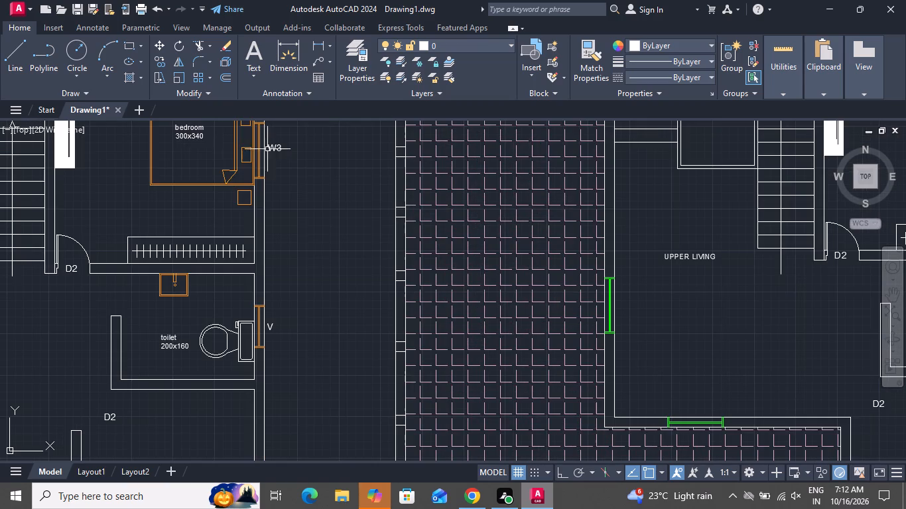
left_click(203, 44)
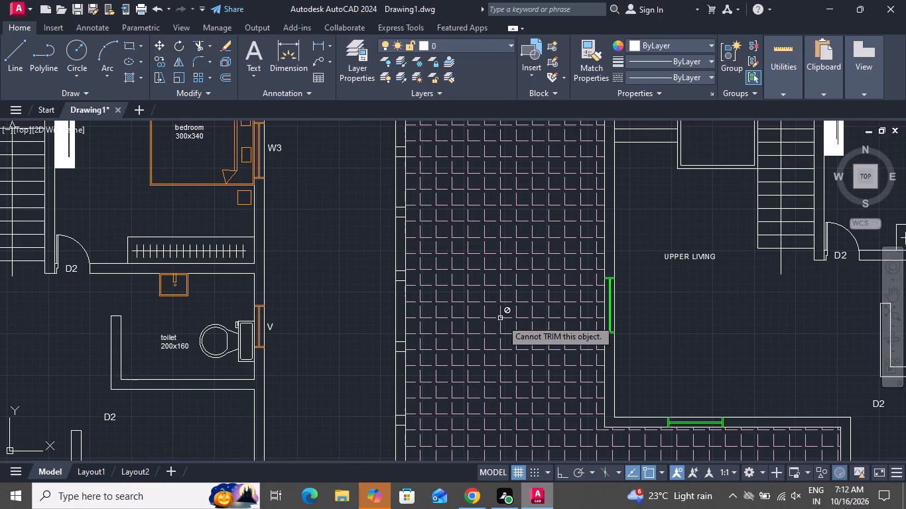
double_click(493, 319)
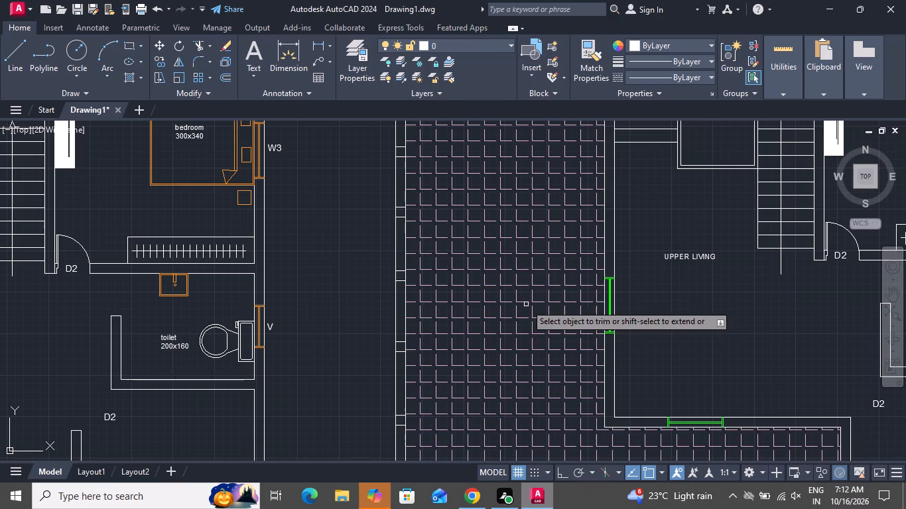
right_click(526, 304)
Copy the UPPER LIVING label into the hatched open area west of the upper living room.
left_click(680, 261)
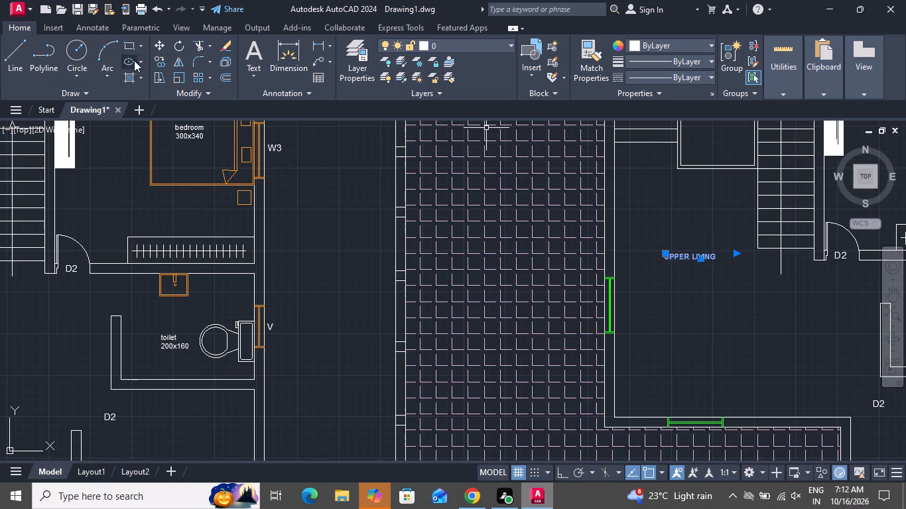
left_click(153, 58)
left_click(687, 264)
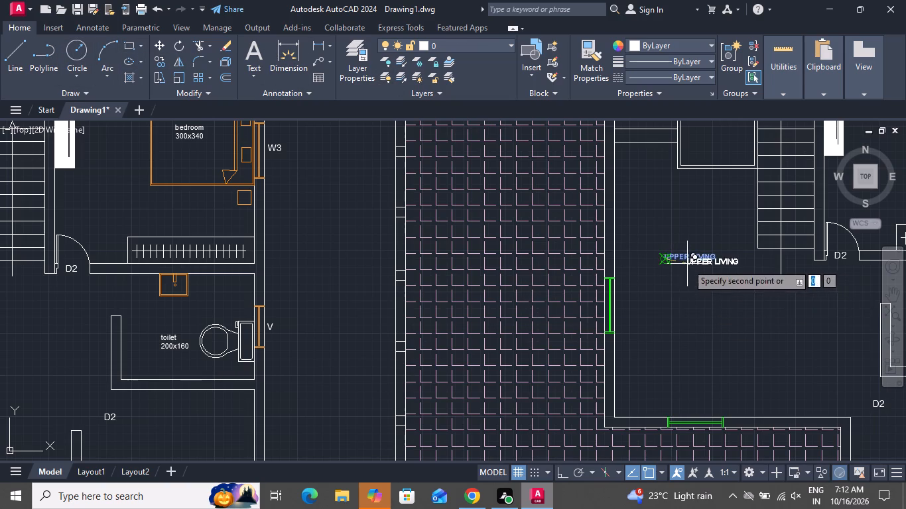
left_click(466, 296)
right_click(466, 296)
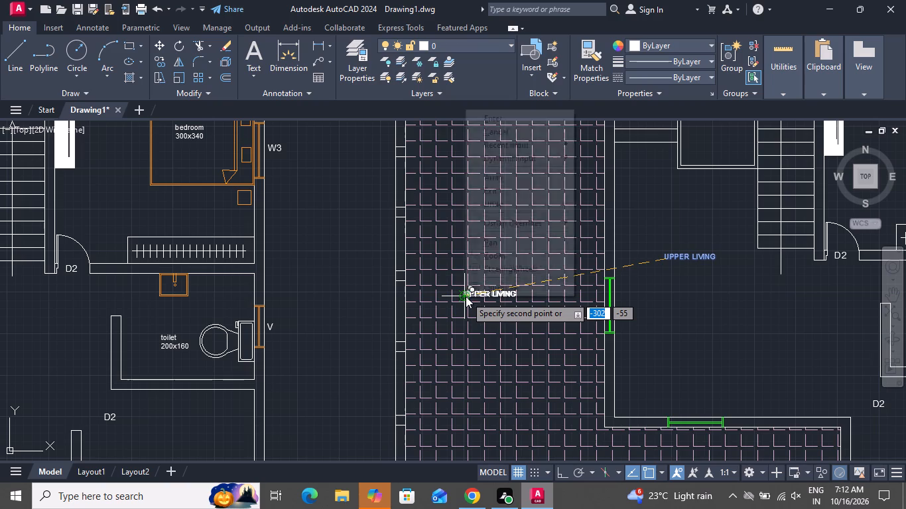
left_click(501, 136)
Change the copied label in the western hatched area to read OPEN TERRACE.
scroll(470, 293, "up", 3)
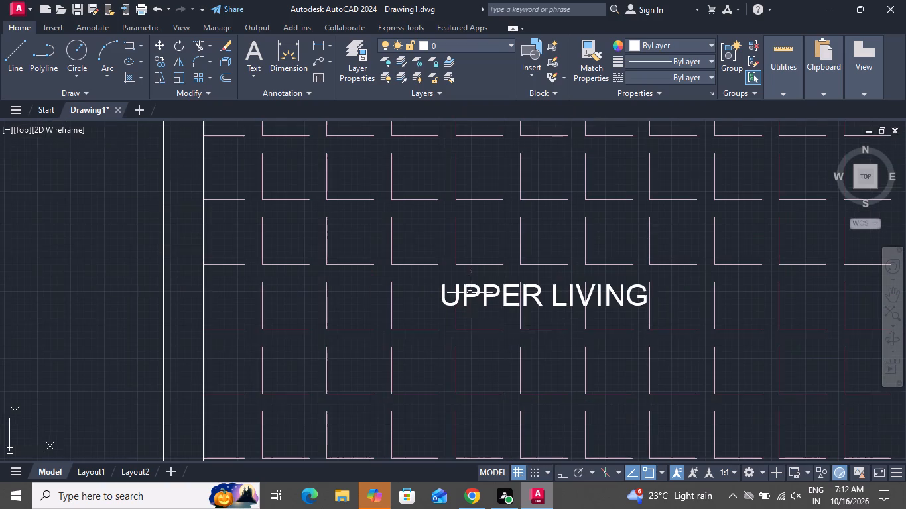
double_click(644, 300)
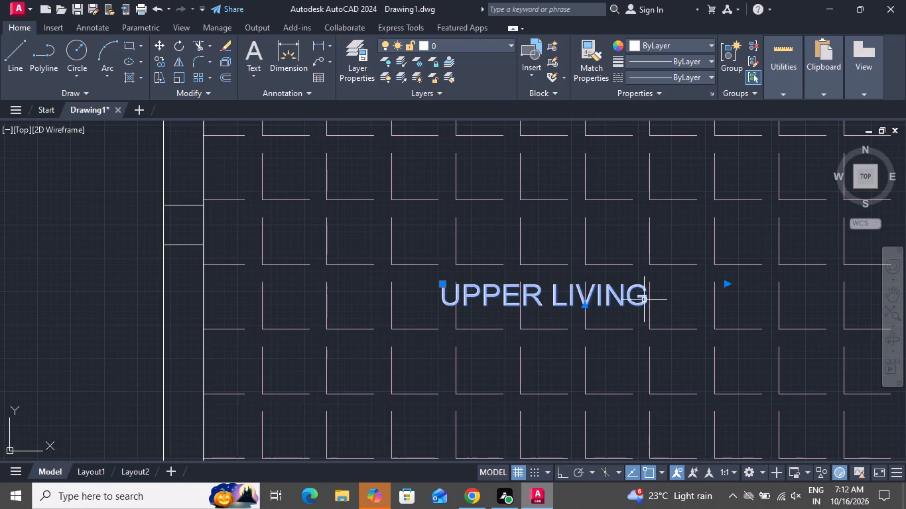
key("BackSpace")
key("BackSpace")
key("BackSpace")
key("BackSpace")
key("BackSpace")
key("BackSpace")
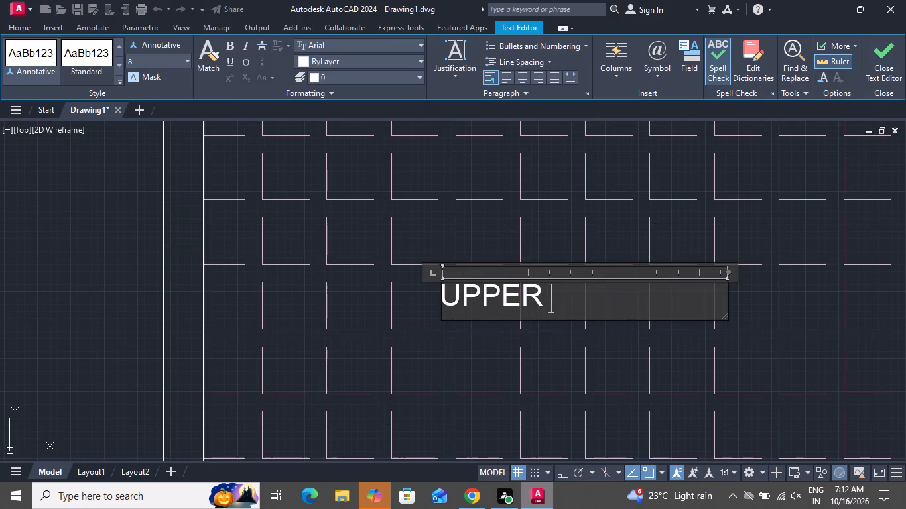
key("BackSpace")
key("BackSpace")
key("BackSpace")
key("BackSpace")
key("BackSpace")
key("BackSpace")
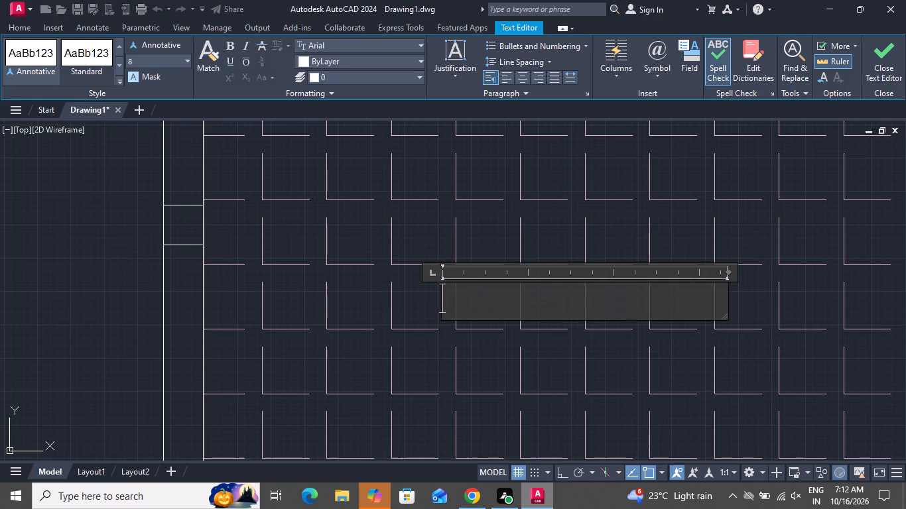
type("OPE")
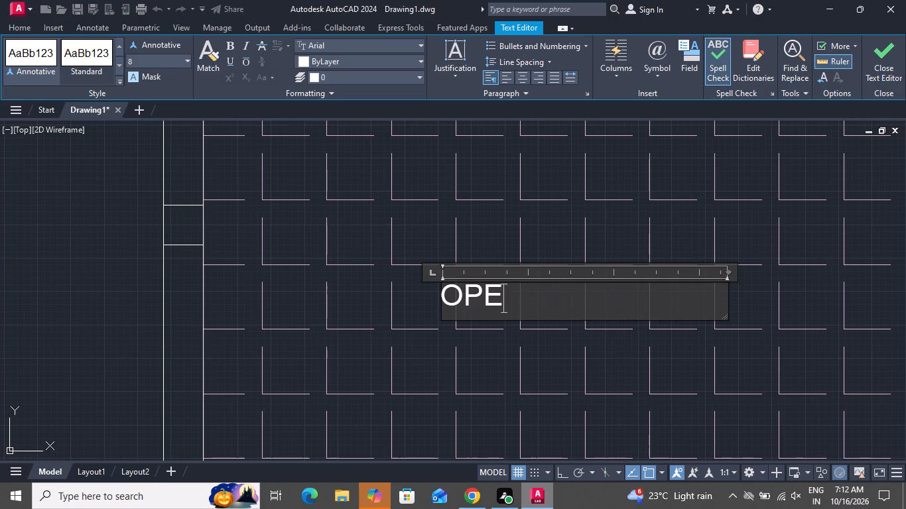
type("N")
key("space")
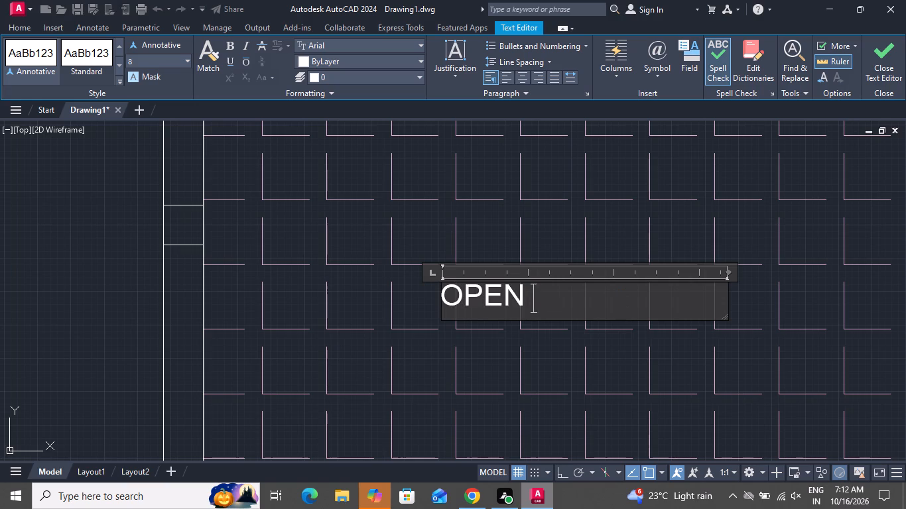
type("TER")
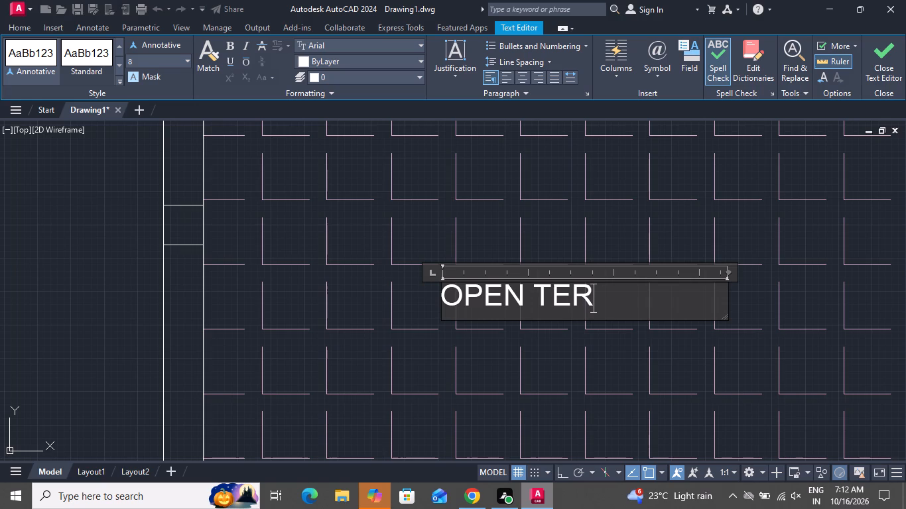
key("r")
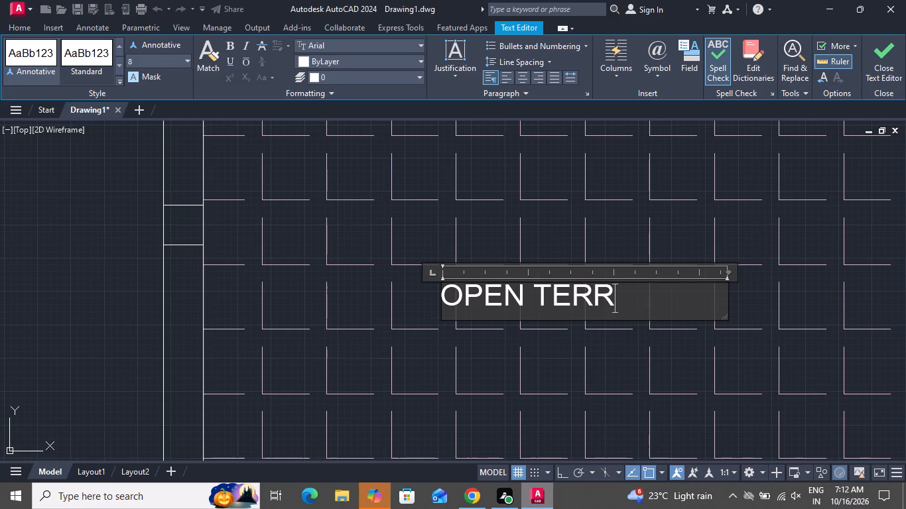
type("ACE")
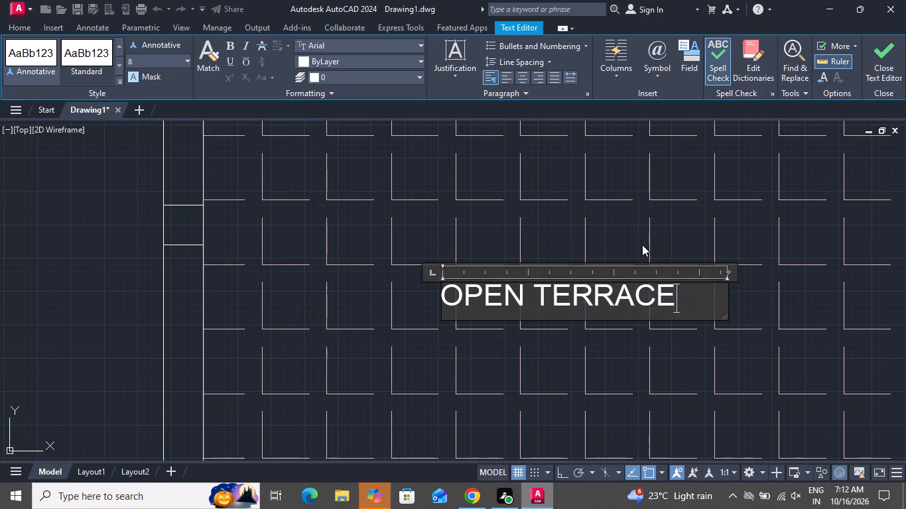
left_click(642, 245)
With Ortho on, draw a vertical line through the hatch from the upper living room's southwest outer corner to the south wall.
scroll(547, 301, "down", 3)
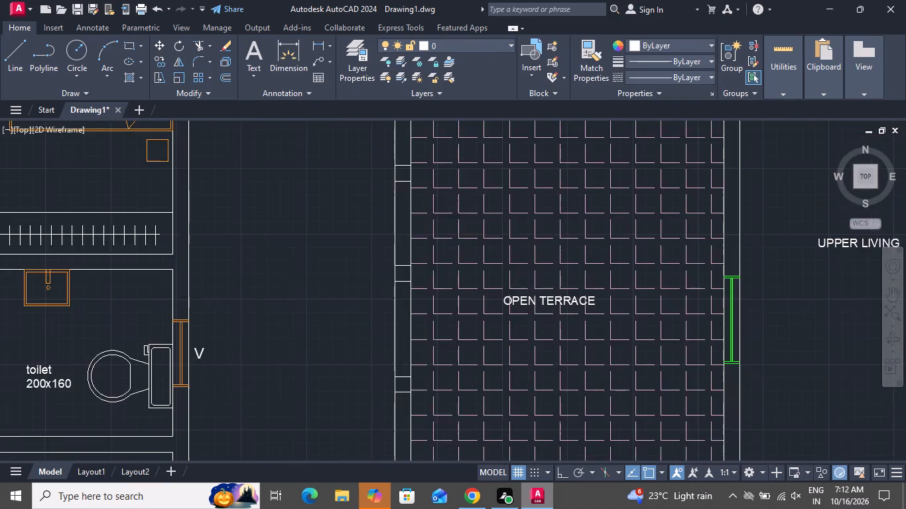
scroll(523, 305, "down", 1)
scroll(765, 297, "down", 2)
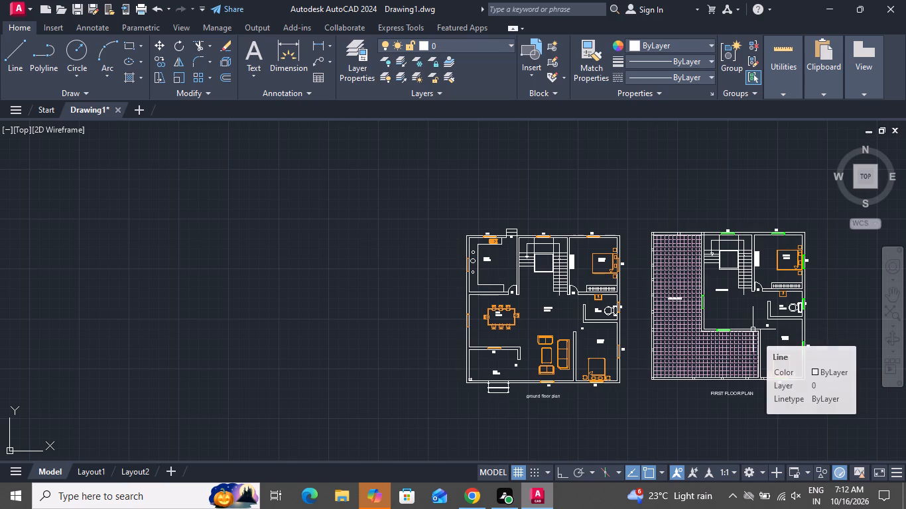
left_click(9, 64)
scroll(749, 376, "up", 3)
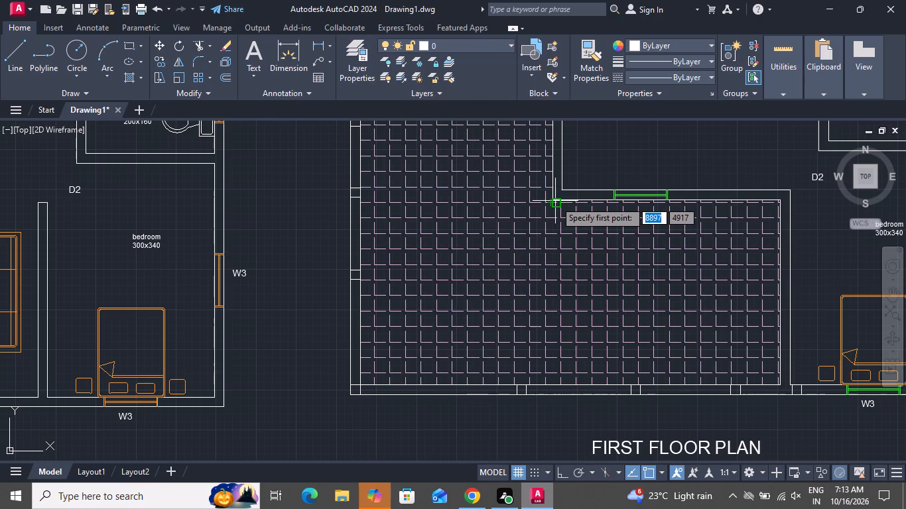
scroll(554, 201, "up", 3)
scroll(554, 201, "down", 1)
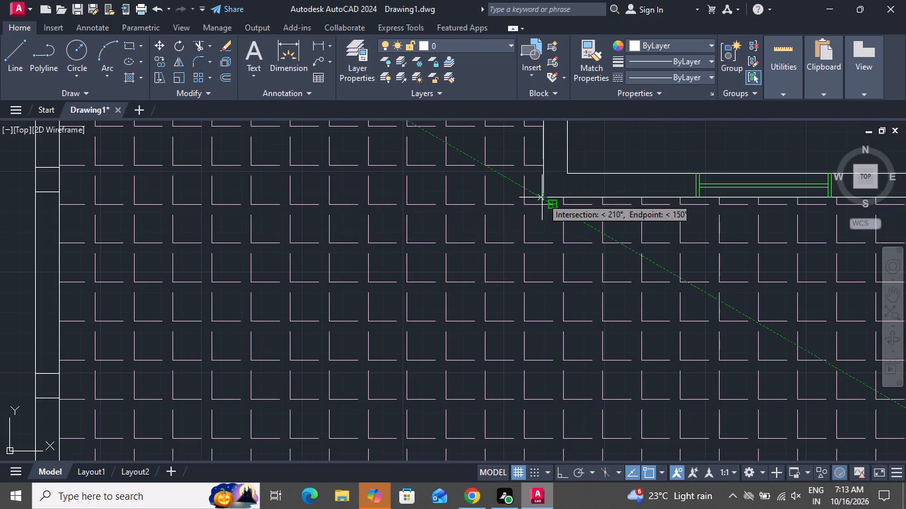
left_click(543, 197)
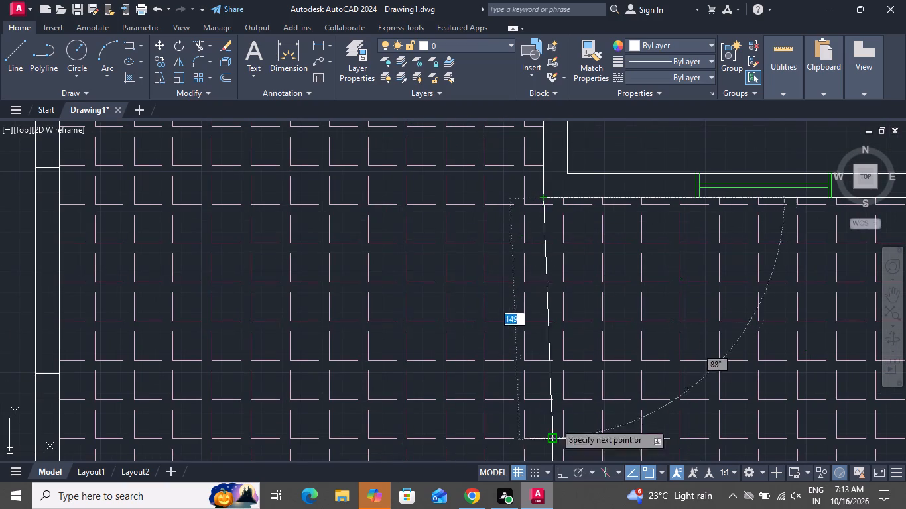
left_click(564, 467)
scroll(558, 249, "down", 3)
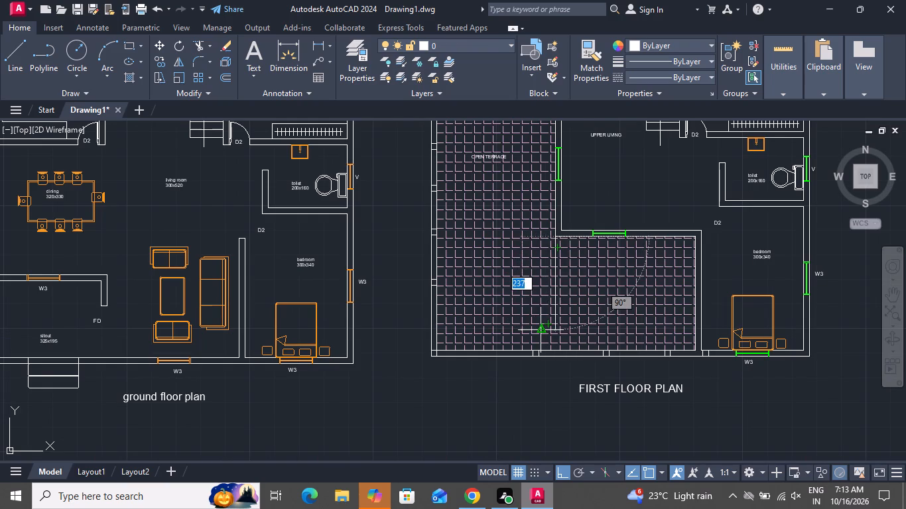
scroll(545, 330, "up", 3)
left_click(576, 416)
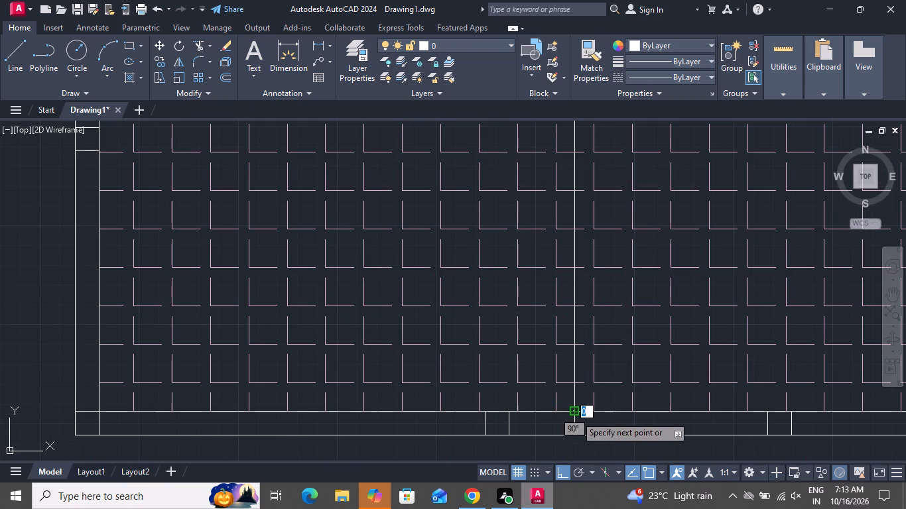
right_click(576, 416)
left_click(625, 283)
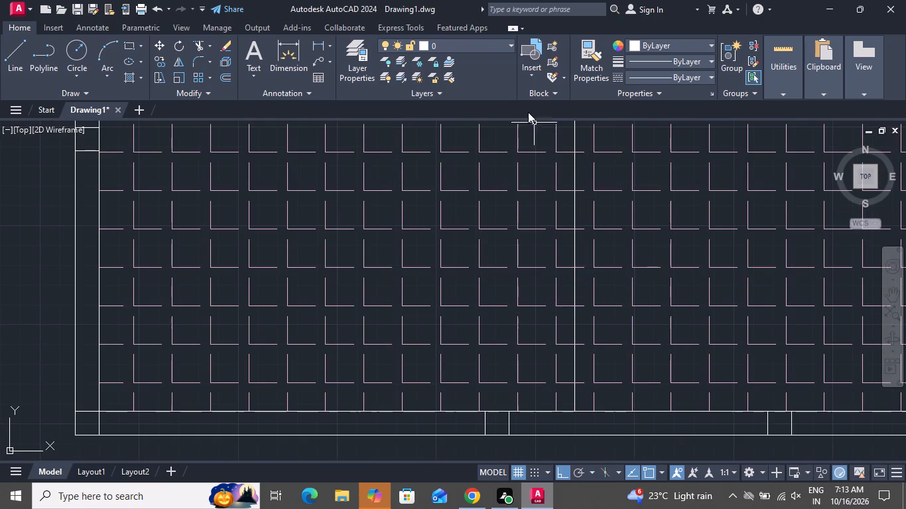
Copy the UPPER LIVING label straight down into the hatched area south of the upper living room.
scroll(501, 310, "down", 3)
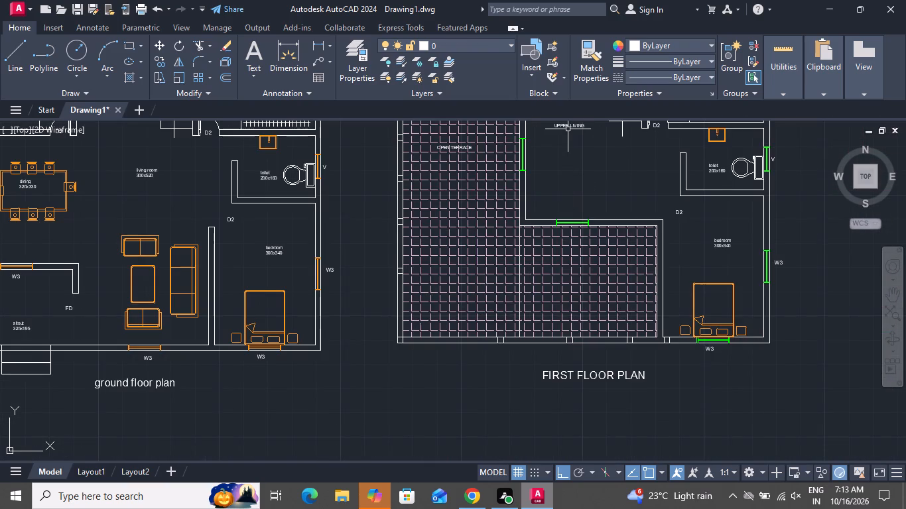
left_click(568, 127)
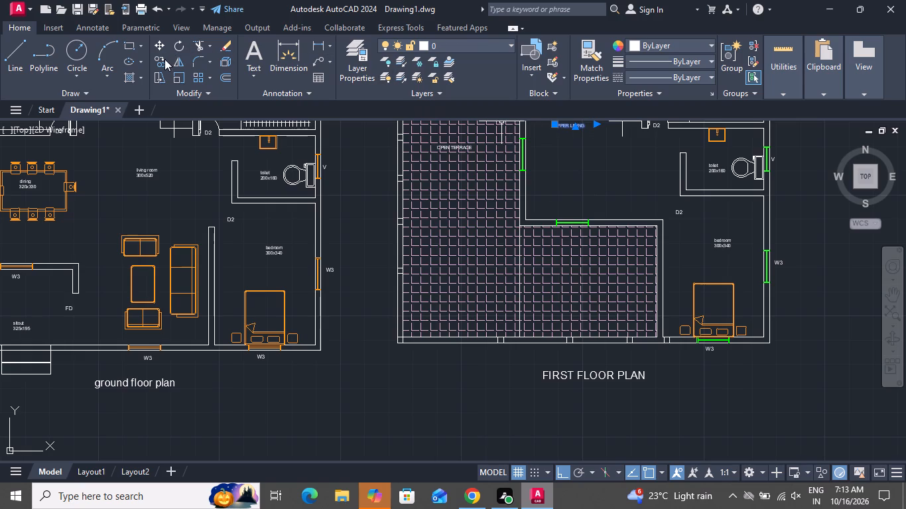
left_click(155, 60)
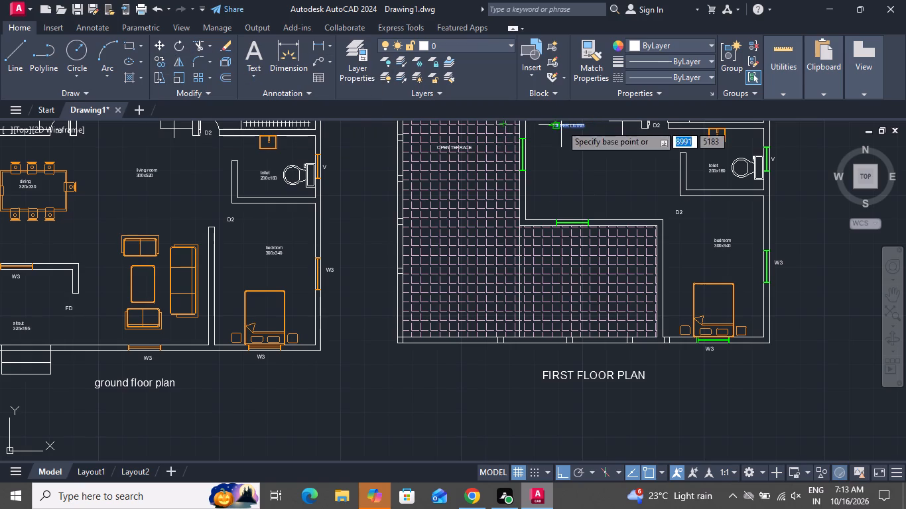
left_click(561, 125)
left_click(562, 292)
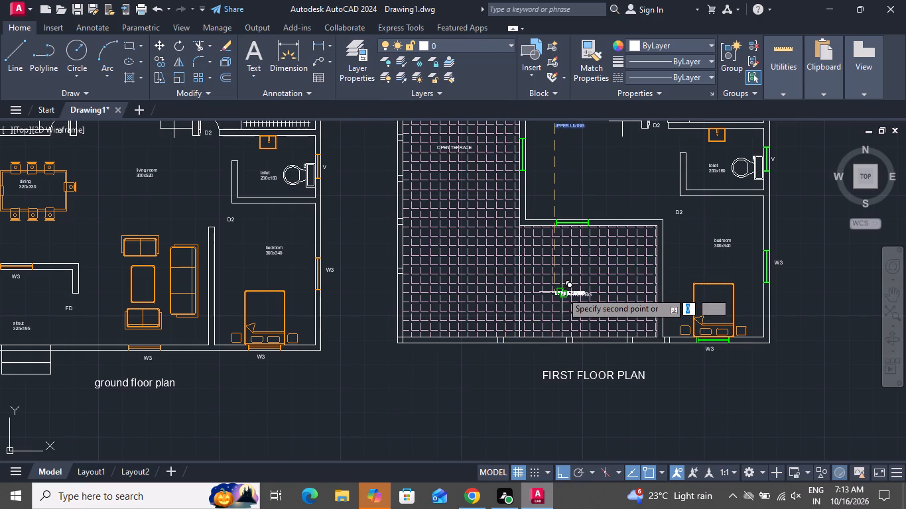
right_click(562, 292)
left_click(588, 312)
Clear the text of the copied label in the southern hatched area and start its replacement with `3.
scroll(586, 302, "up", 2)
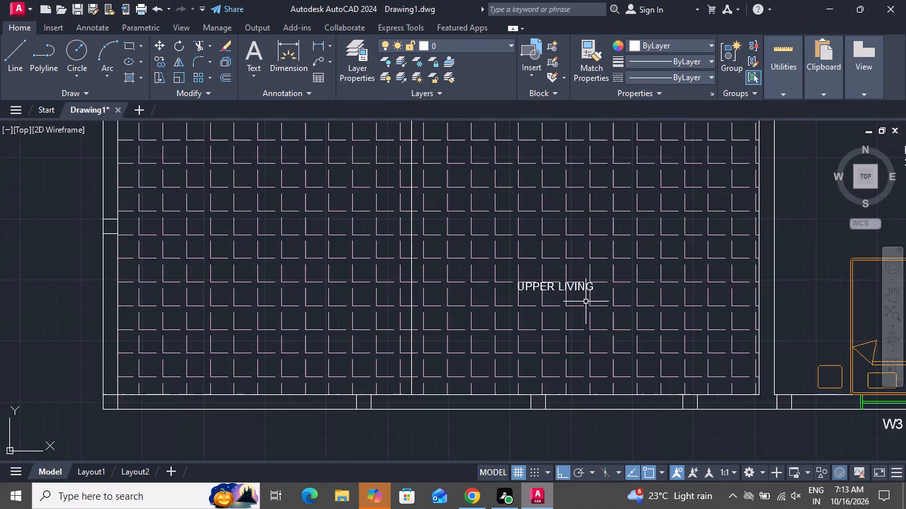
scroll(583, 299, "up", 3)
double_click(596, 260)
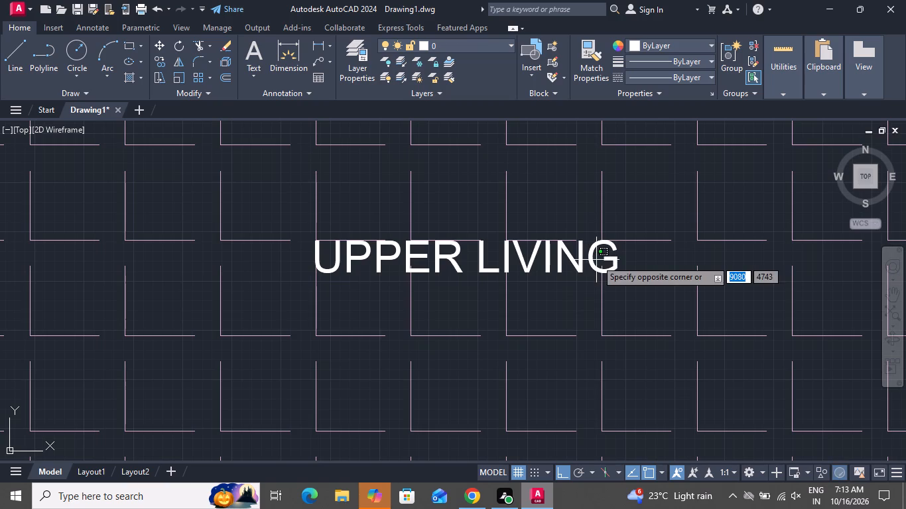
double_click(590, 262)
left_click(637, 264)
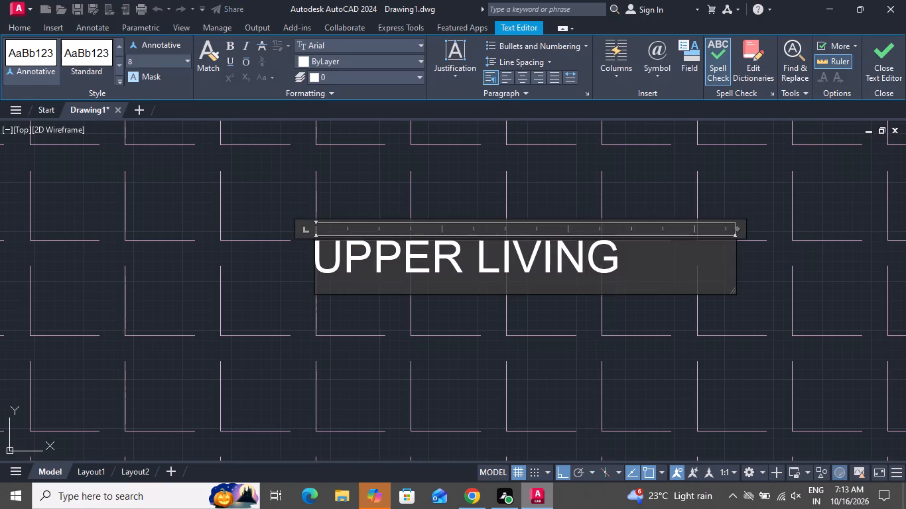
key("BackSpace")
key("BackSpace")
key("BackSpace")
key("BackSpace")
key("BackSpace")
key("BackSpace")
key("BackSpace")
key("BackSpace")
key("BackSpace")
key("BackSpace")
key("BackSpace")
key("BackSpace")
key("BackSpace")
key("BackSpace")
key("BackSpace")
key("BackSpace")
key("BackSpace")
key("BackSpace")
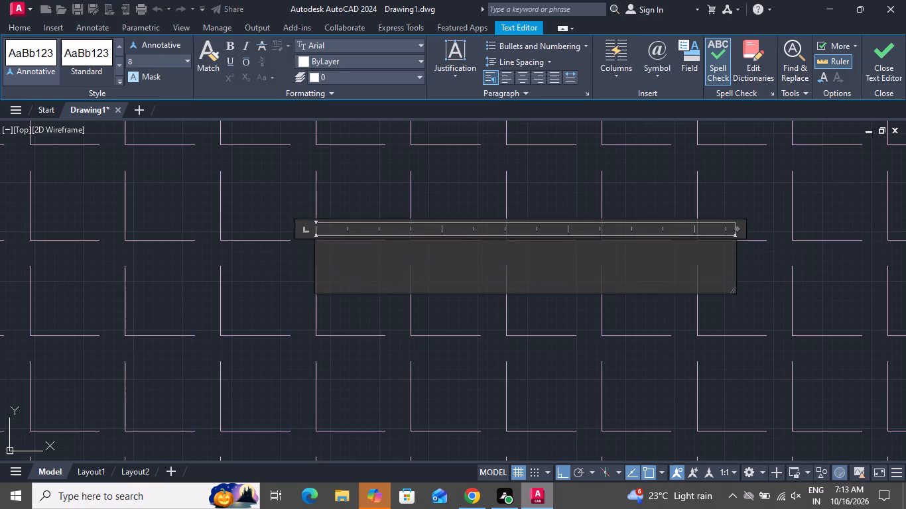
key("grave")
key("3")
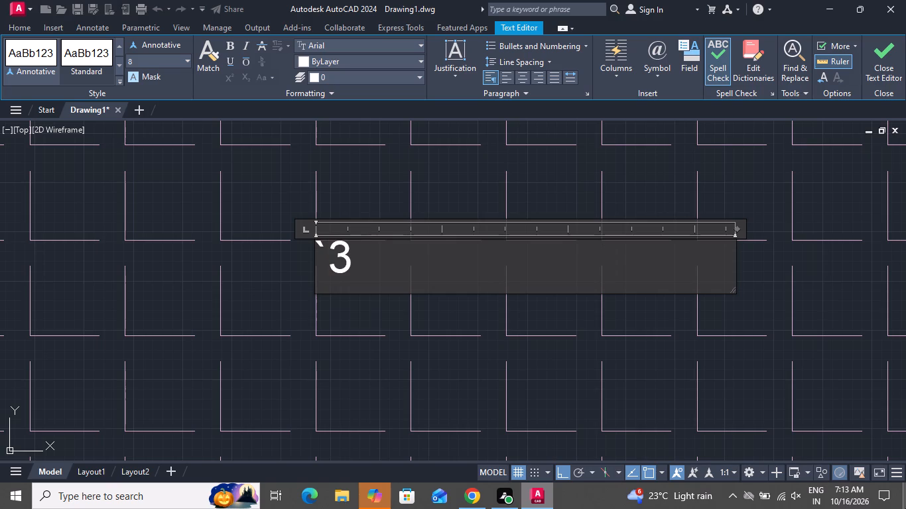
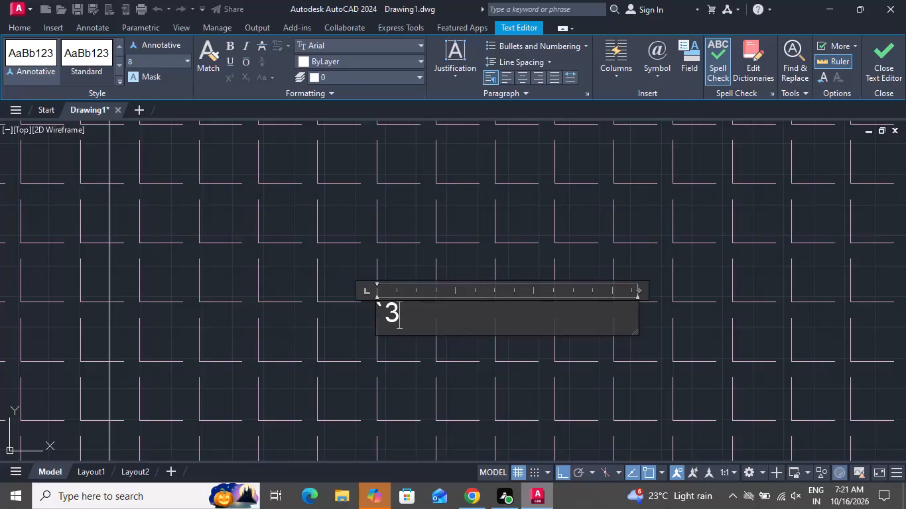
Replace the stray characters in the southern hatched area's label with BALCONY.
key("BackSpace")
key("BackSpace")
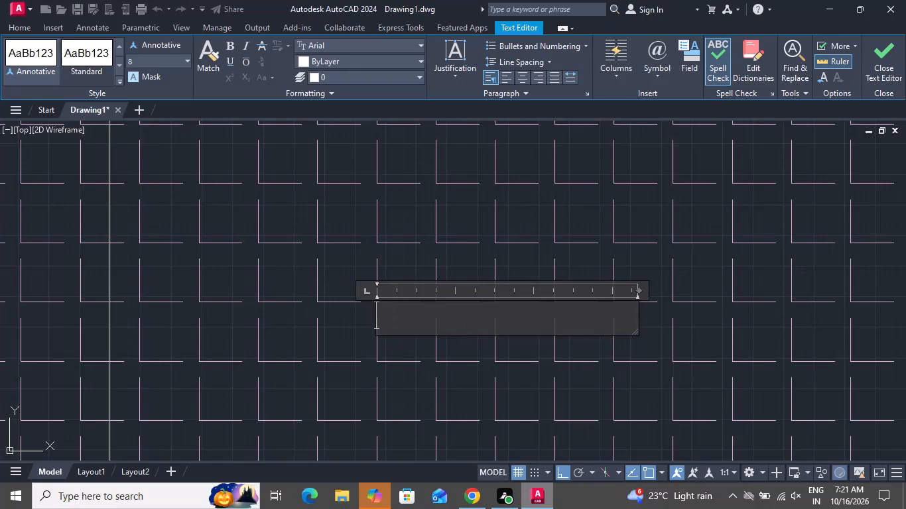
type("BA")
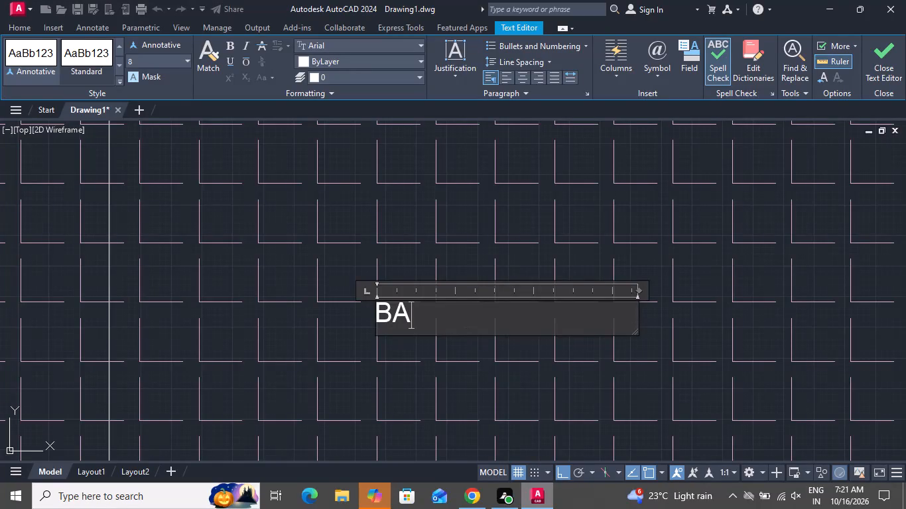
key("l")
type("CONY")
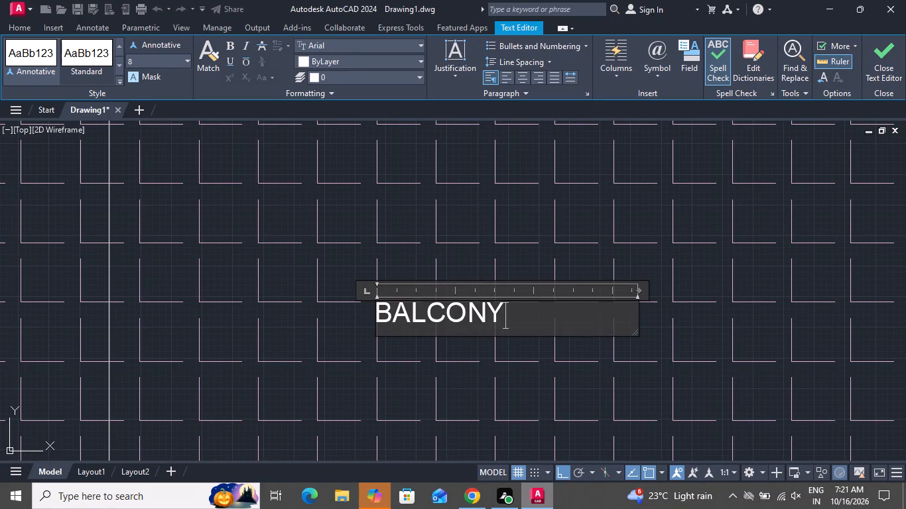
left_click(474, 132)
Add a linear dimension along the ground floor plan's south side, between the outer southwest and southeast corners, placed just below the wall.
scroll(436, 222, "down", 2)
scroll(419, 346, "down", 2)
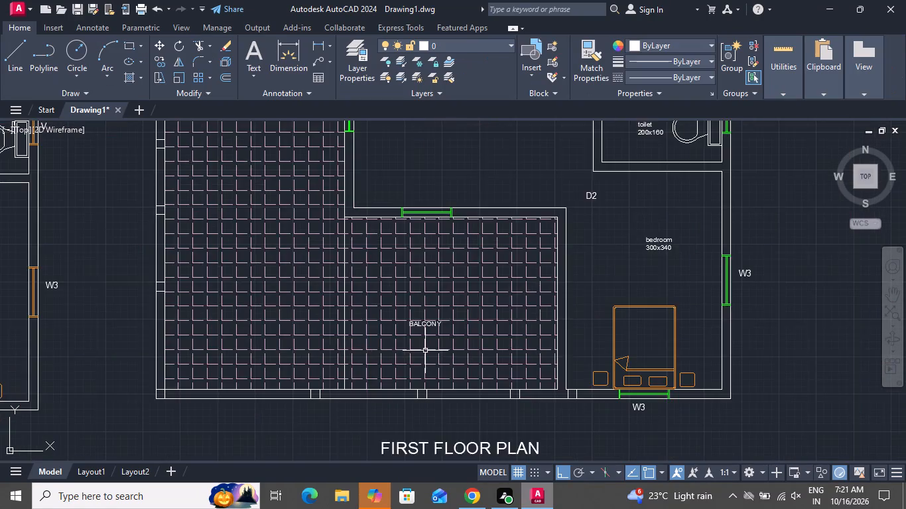
scroll(425, 351, "down", 2)
scroll(523, 113, "up", 2)
scroll(552, 169, "down", 1)
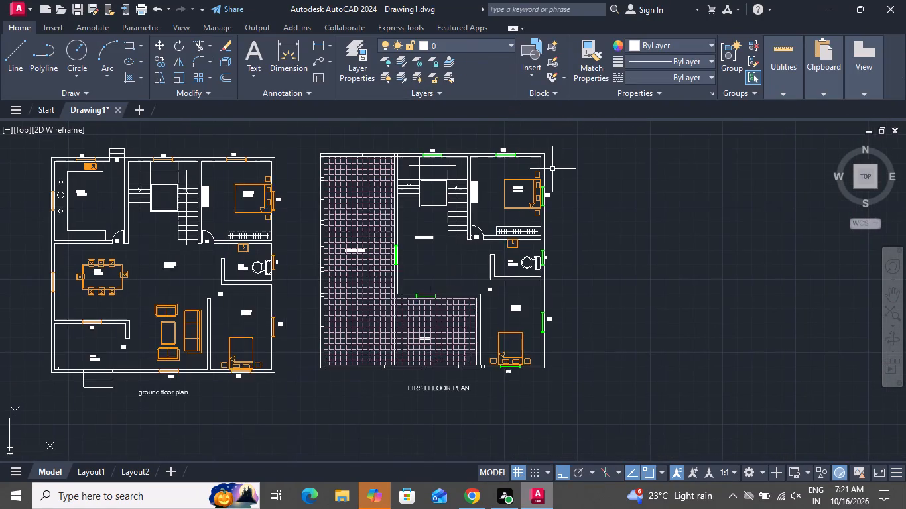
scroll(552, 169, "down", 2)
scroll(675, 185, "up", 3)
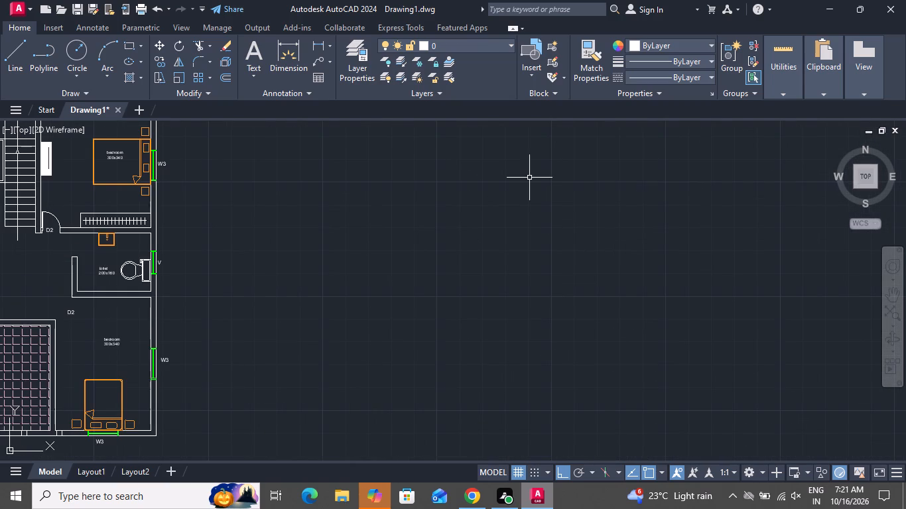
scroll(485, 195, "down", 3)
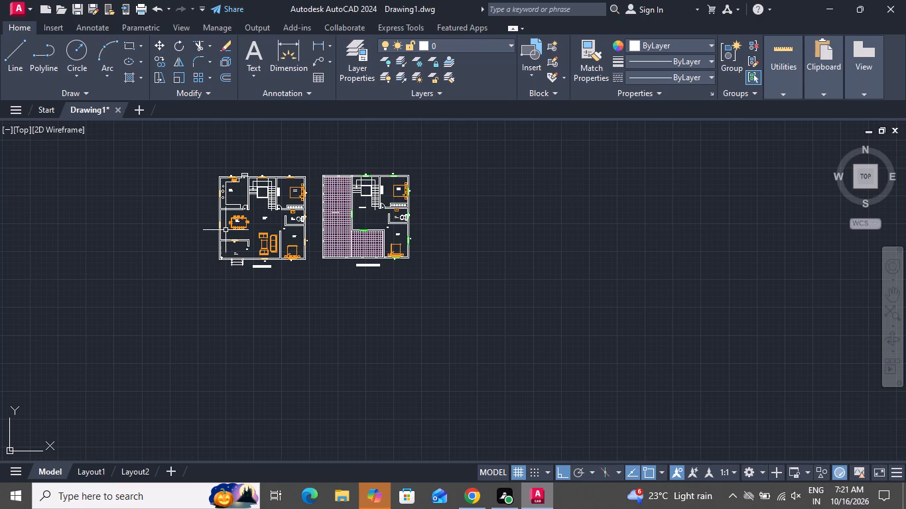
scroll(245, 213, "down", 1)
scroll(263, 262, "up", 2)
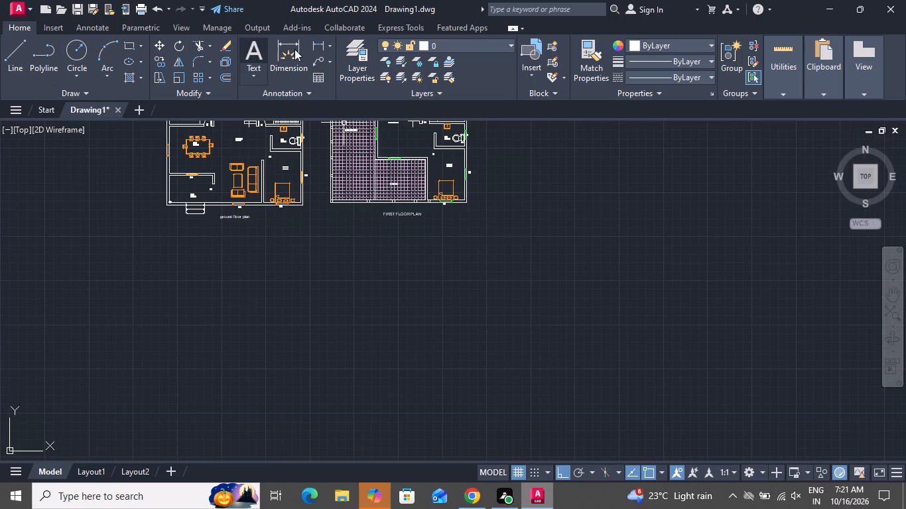
left_click(310, 40)
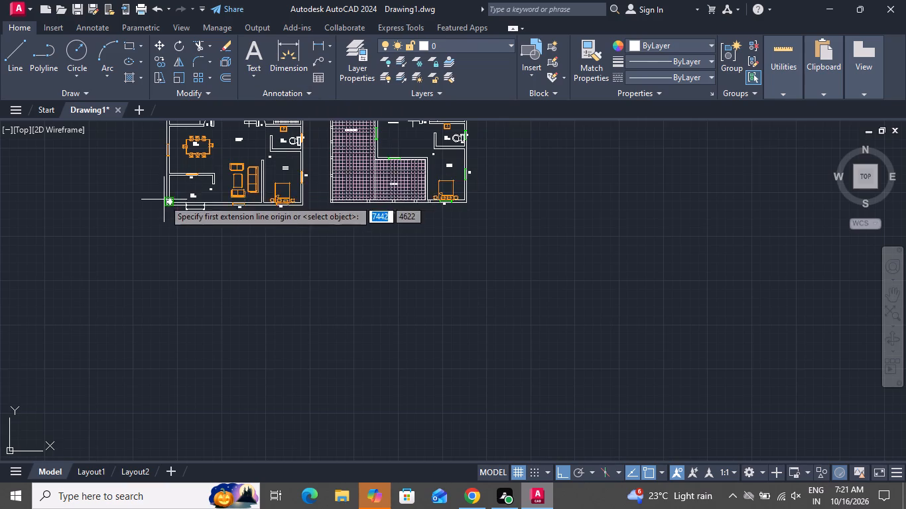
scroll(164, 199, "up", 1)
scroll(164, 199, "down", 1)
scroll(164, 199, "up", 4)
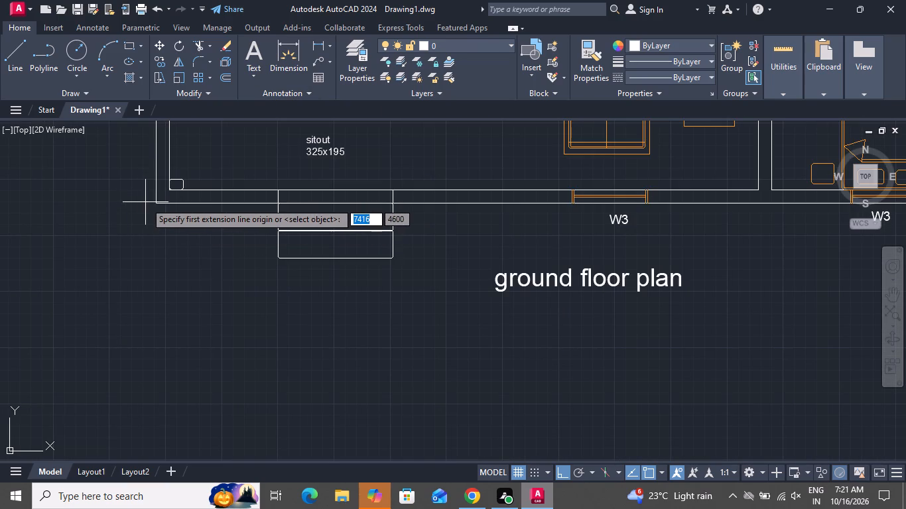
left_click(155, 202)
scroll(156, 337, "down", 2)
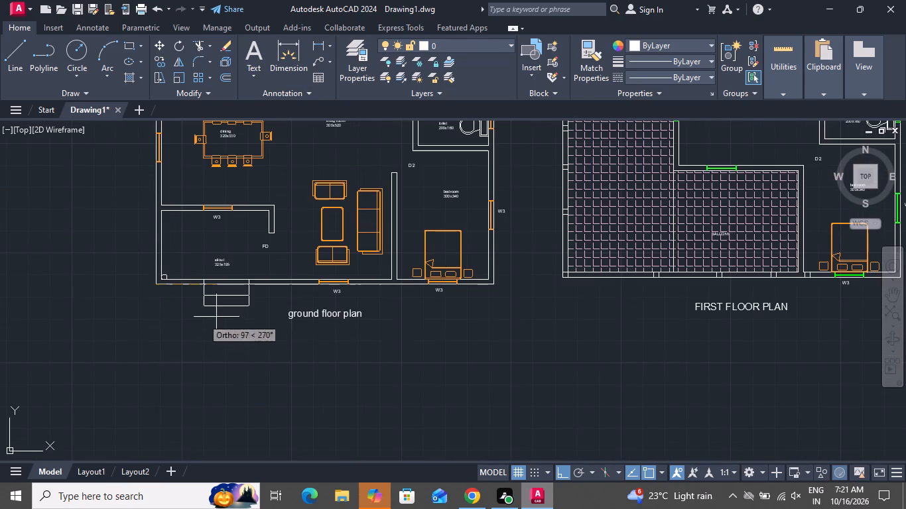
scroll(479, 285, "up", 2)
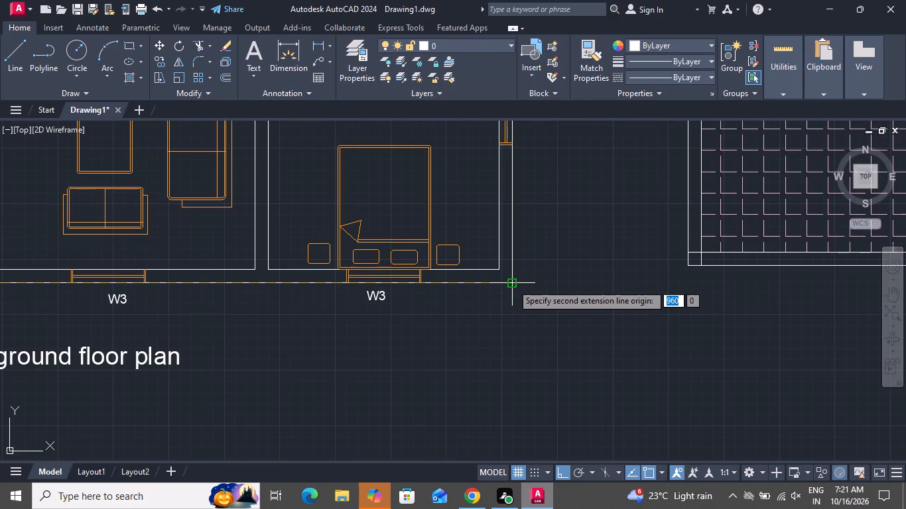
left_click(512, 291)
left_click(509, 327)
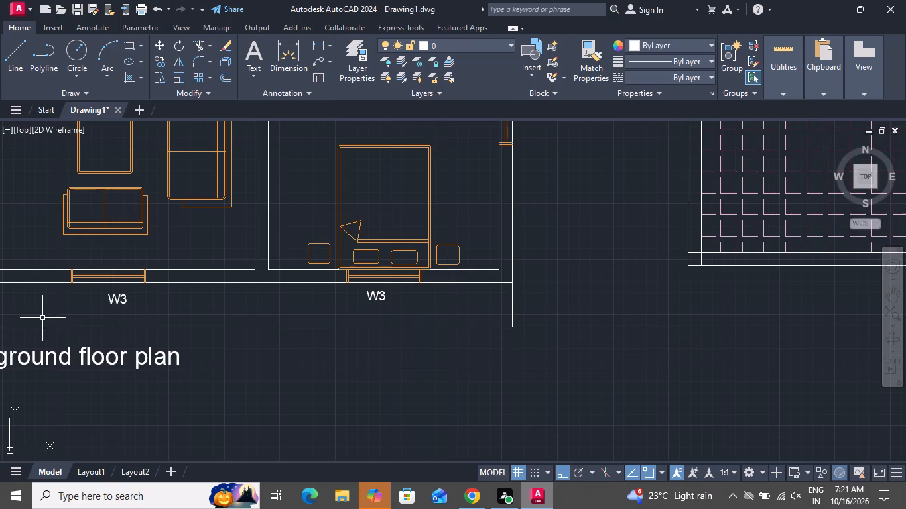
Examine the value of the new overall width dimension below the ground floor plan.
scroll(227, 337, "down", 3)
scroll(300, 343, "up", 3)
scroll(235, 345, "up", 2)
scroll(180, 339, "up", 3)
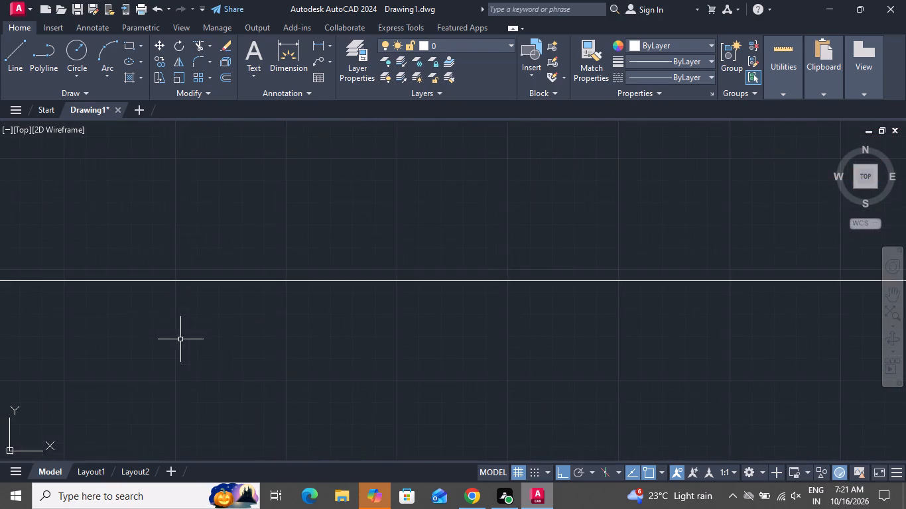
scroll(180, 339, "up", 1)
scroll(243, 335, "down", 3)
scroll(18, 345, "down", 3)
scroll(57, 344, "up", 4)
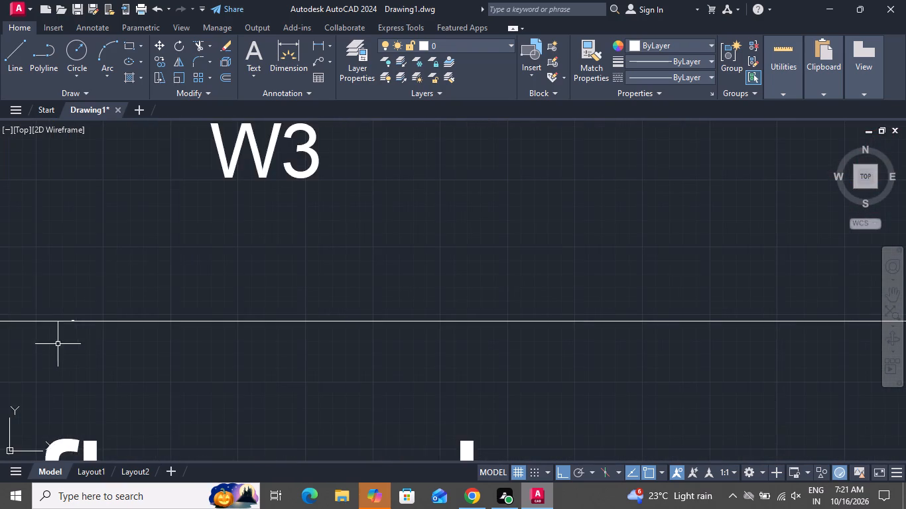
scroll(76, 327, "up", 5)
scroll(50, 302, "down", 1)
scroll(50, 302, "up", 1)
scroll(50, 302, "down", 1)
scroll(50, 302, "up", 1)
scroll(50, 302, "down", 3)
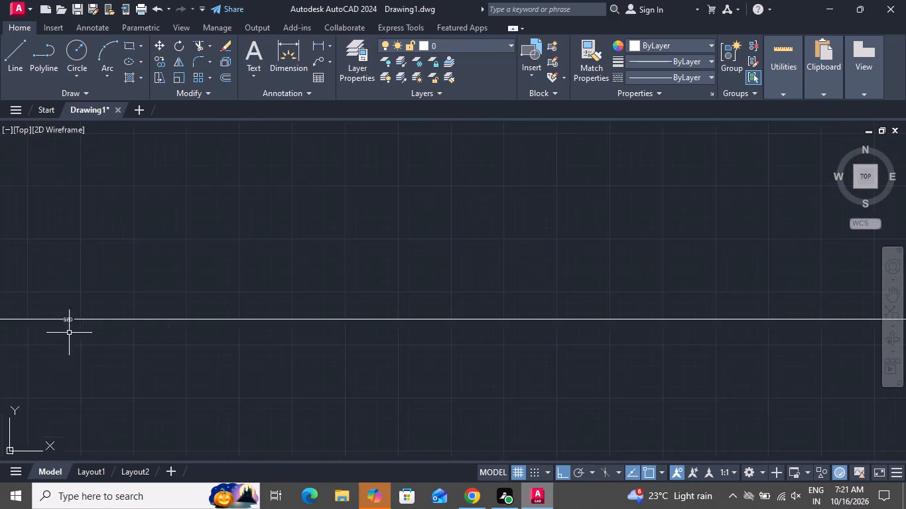
scroll(70, 333, "down", 2)
scroll(91, 364, "up", 1)
scroll(91, 364, "down", 3)
scroll(91, 364, "up", 1)
scroll(111, 359, "down", 1)
scroll(111, 359, "up", 1)
scroll(111, 359, "down", 5)
scroll(115, 357, "up", 1)
scroll(115, 358, "down", 1)
scroll(115, 358, "up", 1)
scroll(115, 358, "down", 2)
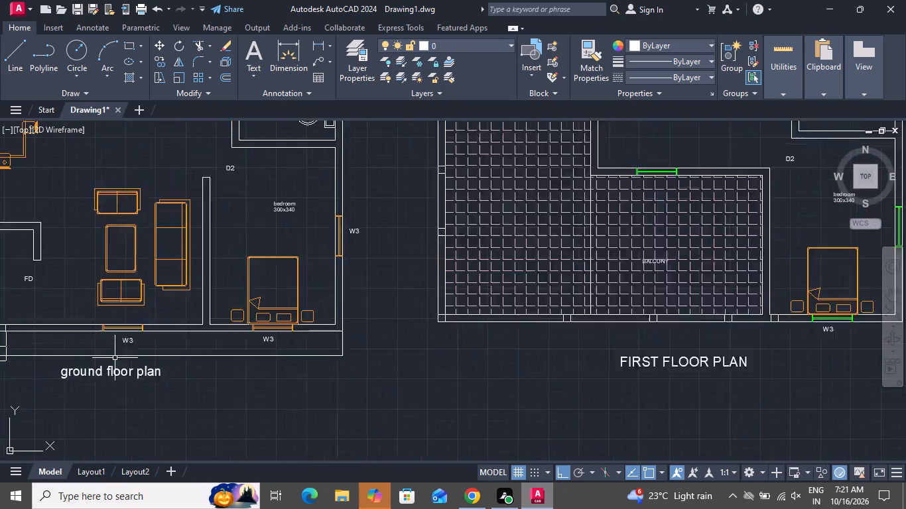
scroll(130, 353, "down", 3)
Draw a horizontal line 960 long in the empty space east of the first floor plan.
left_click(23, 51)
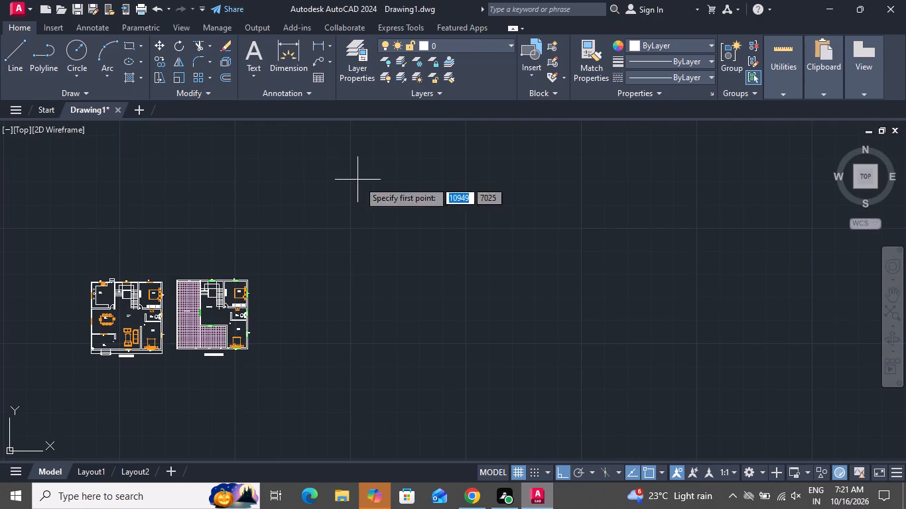
left_click(380, 330)
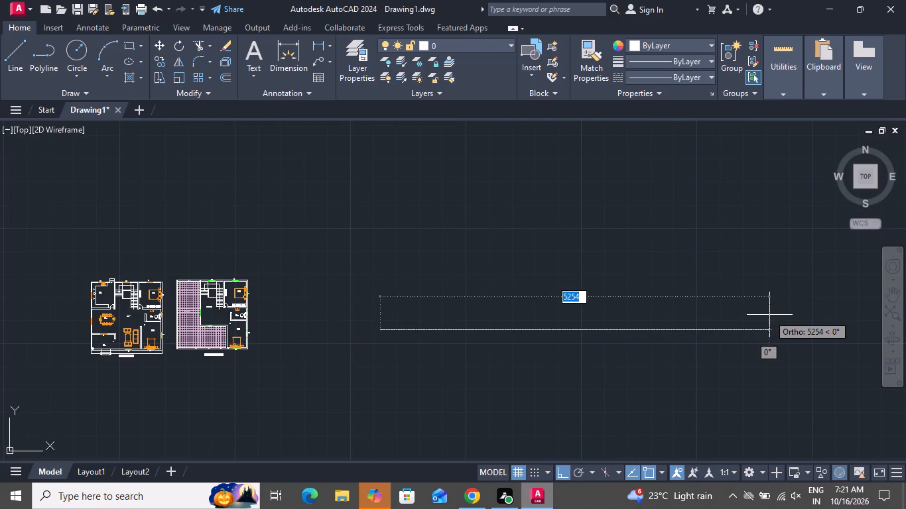
key("9")
type("60")
key("space")
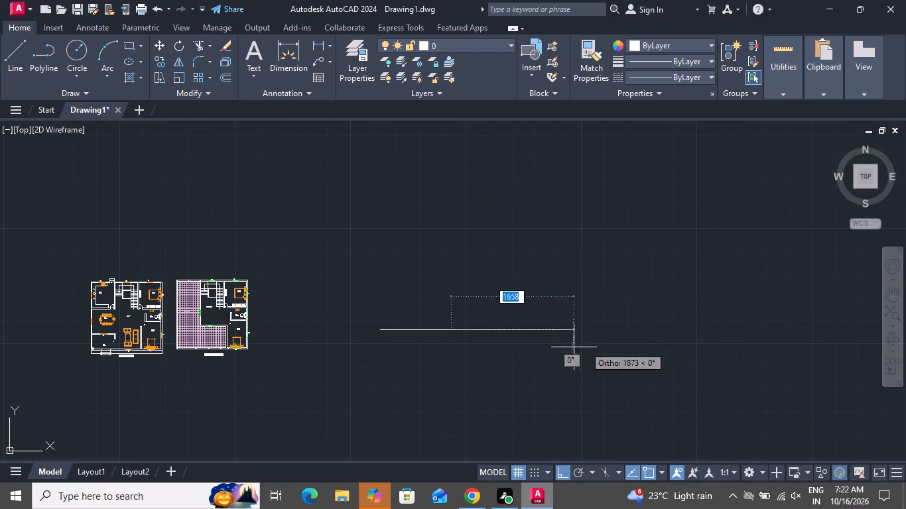
right_click(462, 231)
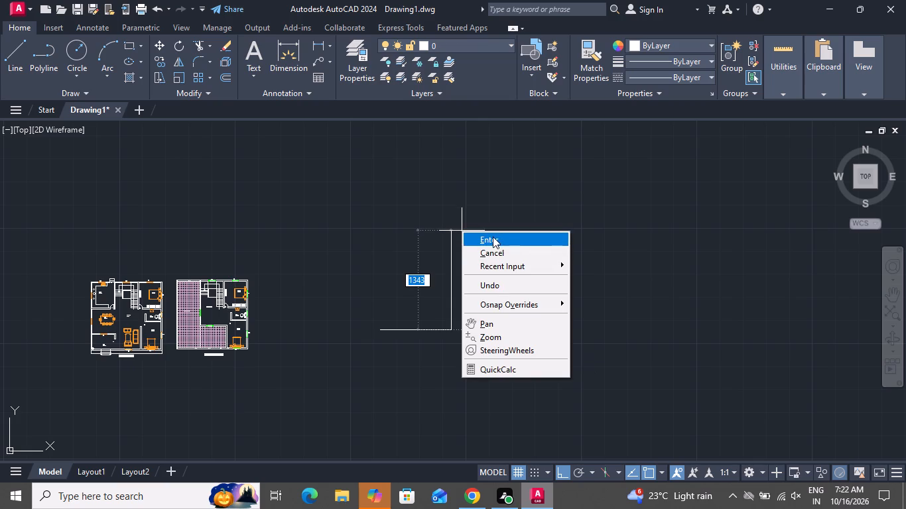
right_click(484, 172)
left_click(493, 193)
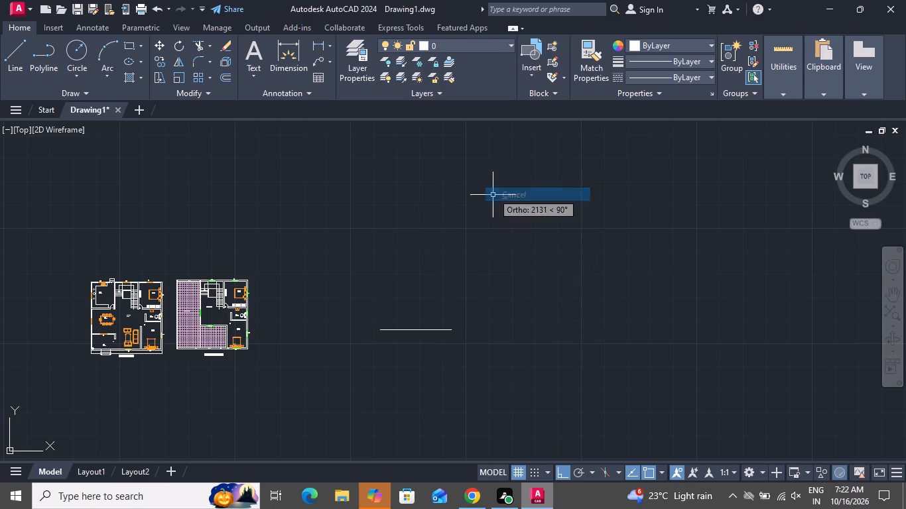
From the 960 line's east end, draw a line about 679 straight up, continuing horizontally west past the base line's west end.
scroll(352, 341, "up", 2)
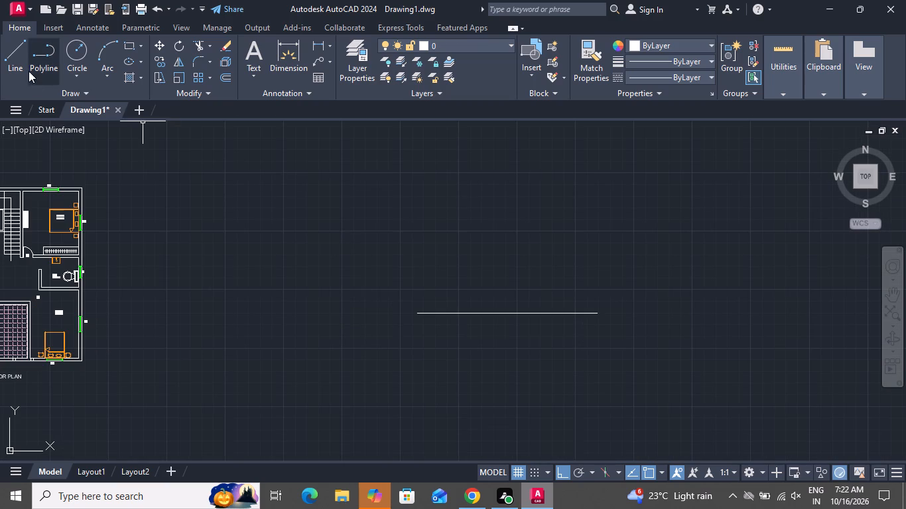
left_click(27, 69)
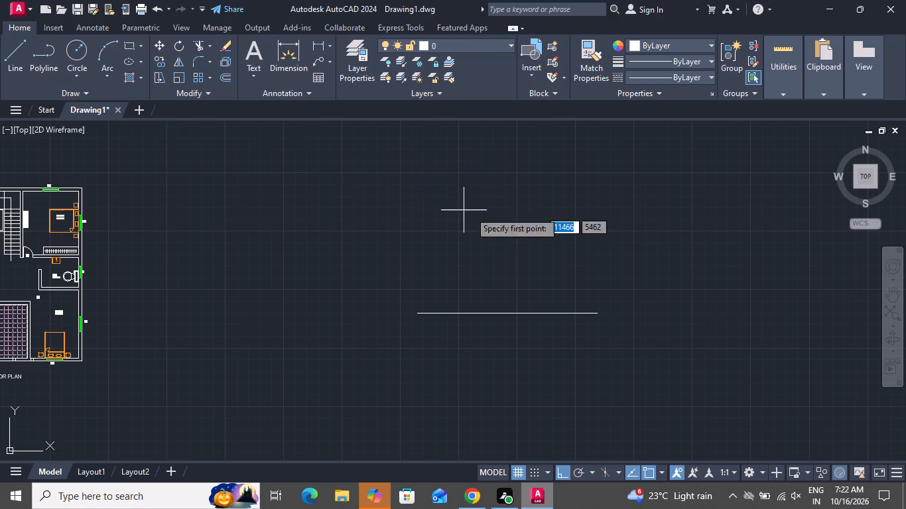
left_click(600, 311)
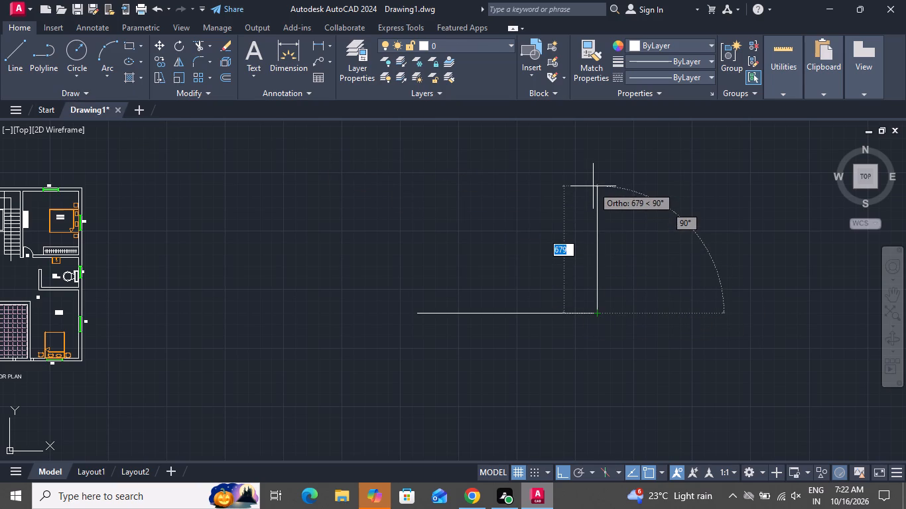
left_click(593, 186)
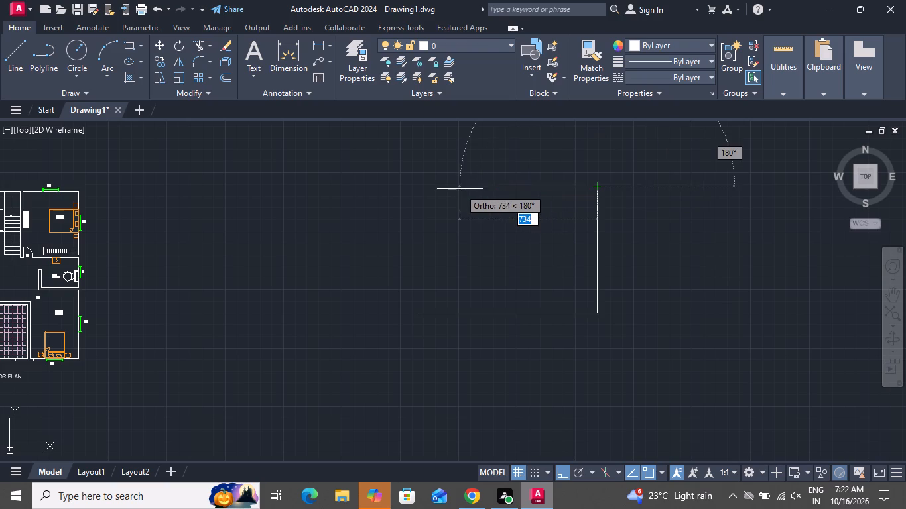
left_click(320, 201)
right_click(332, 196)
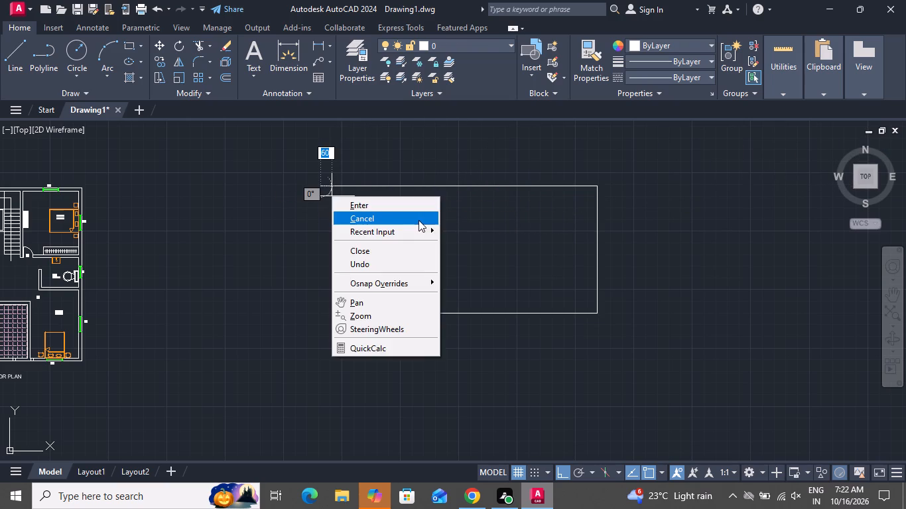
left_click(397, 215)
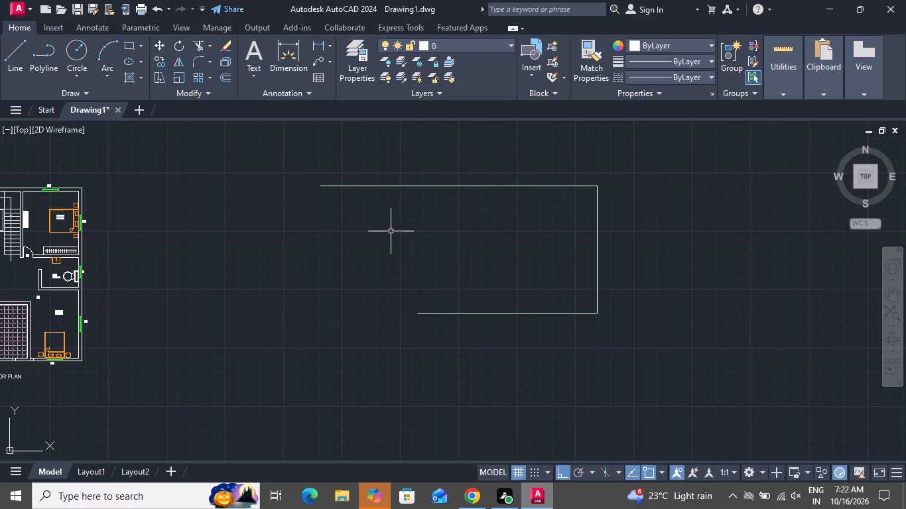
Draw a vertical line from the base line's west end up to the upper horizontal line, closing the outline's west side.
scroll(365, 259, "down", 1)
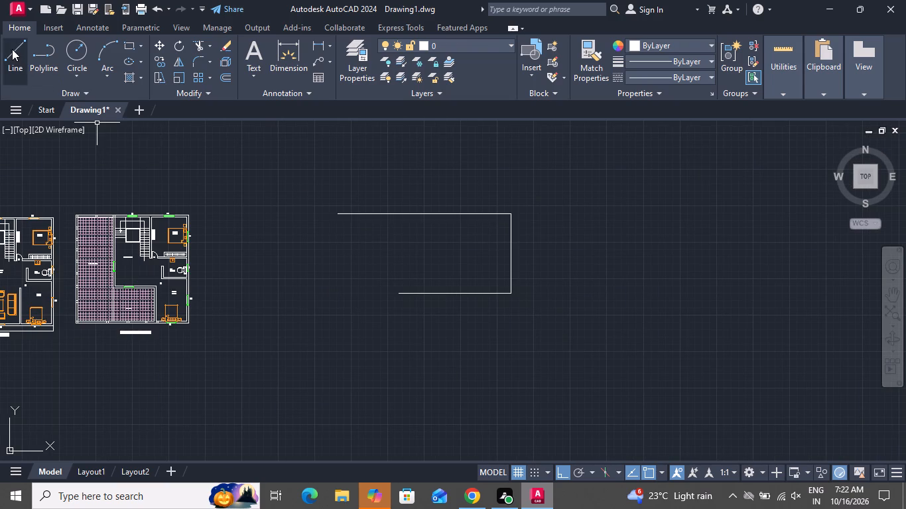
left_click(12, 49)
left_click(397, 297)
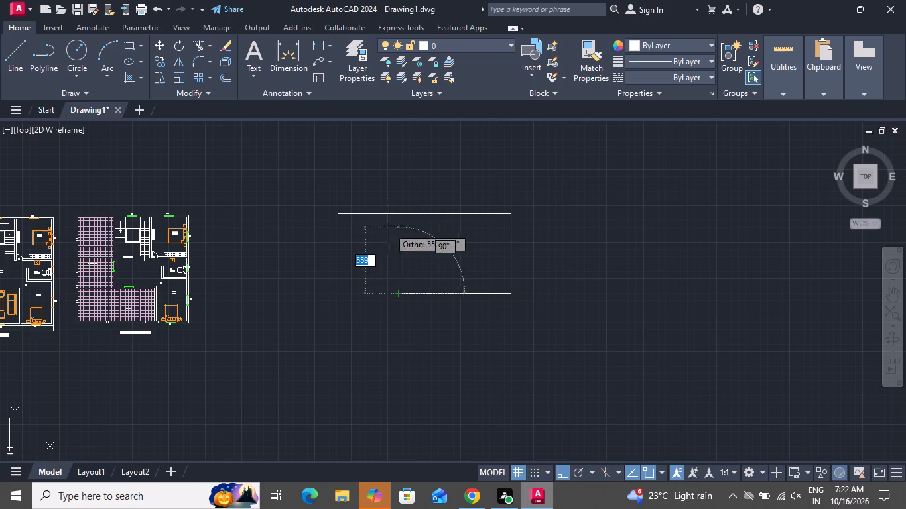
left_click(394, 215)
right_click(400, 214)
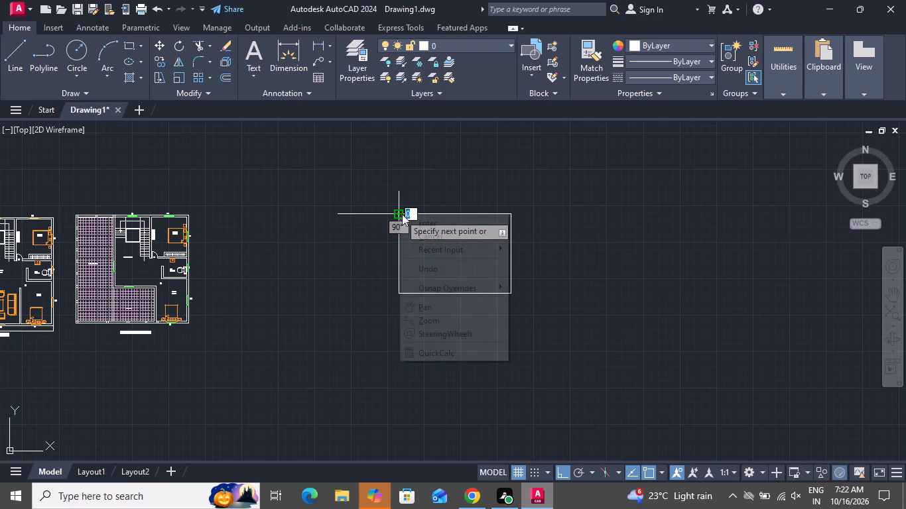
left_click(418, 232)
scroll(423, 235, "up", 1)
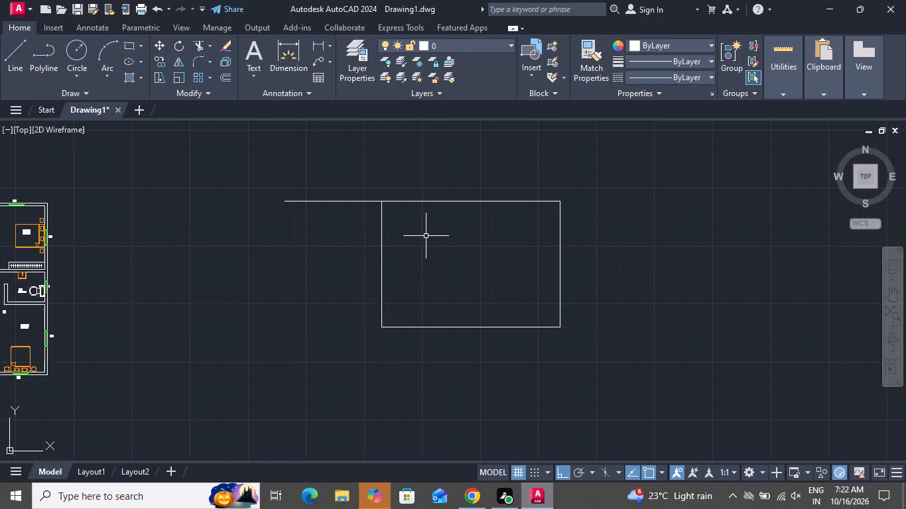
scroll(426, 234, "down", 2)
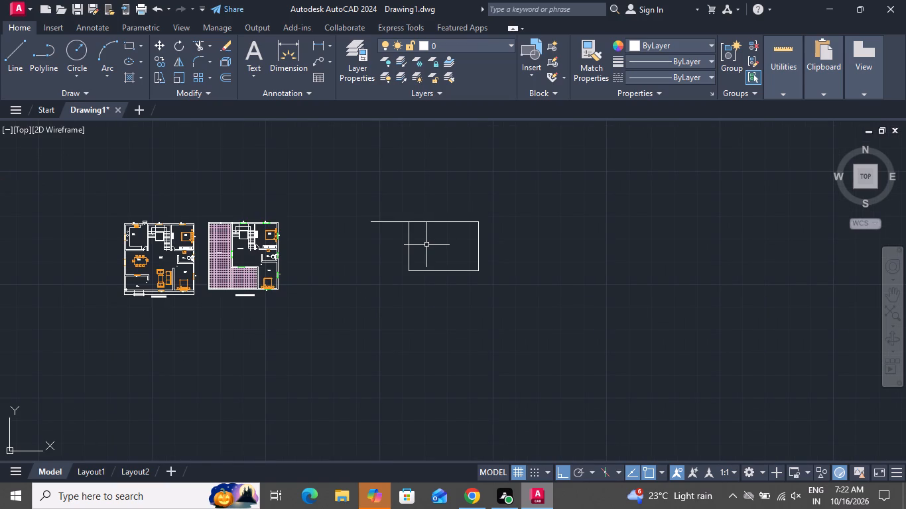
Offset the outline's base line upward by about 50, using the Through option.
key("o")
key("space")
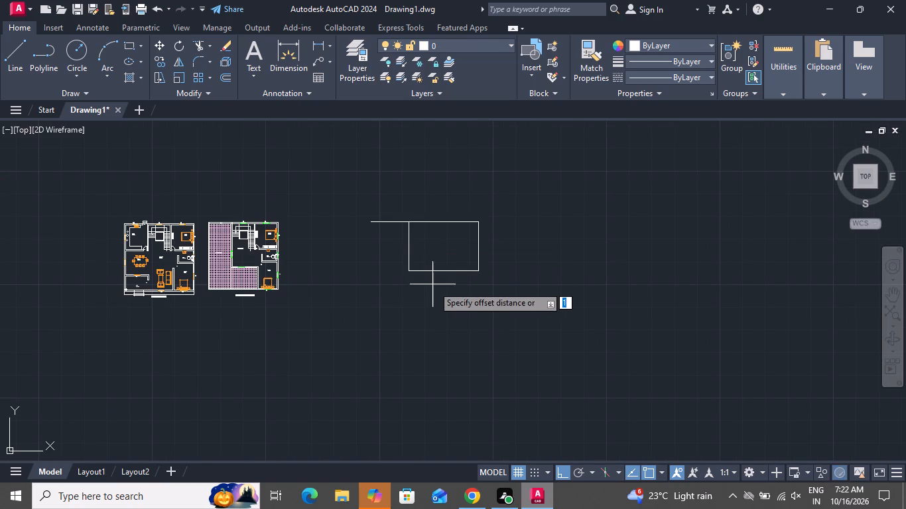
type("T")
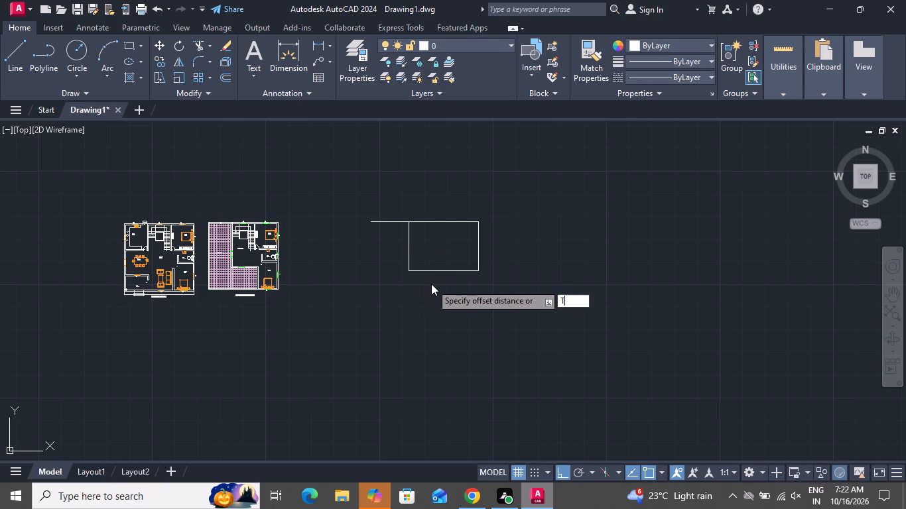
key("space")
scroll(431, 283, "up", 2)
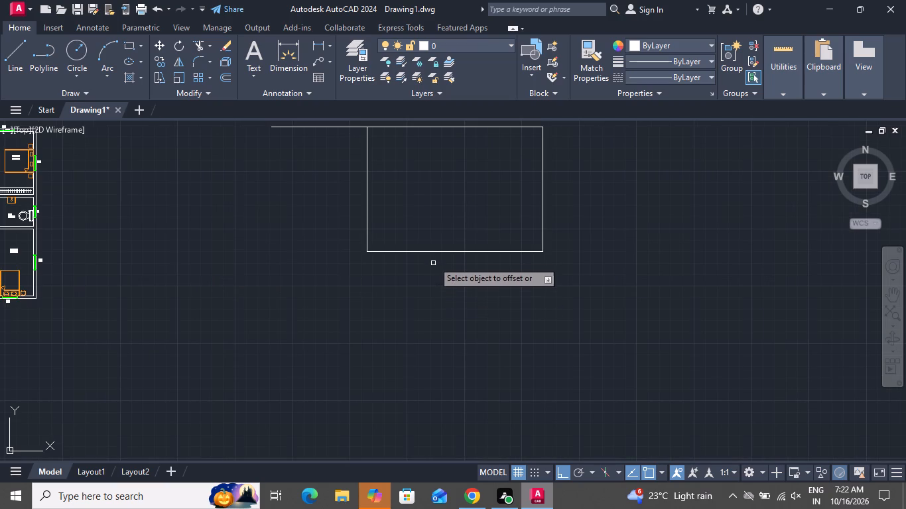
left_click(432, 251)
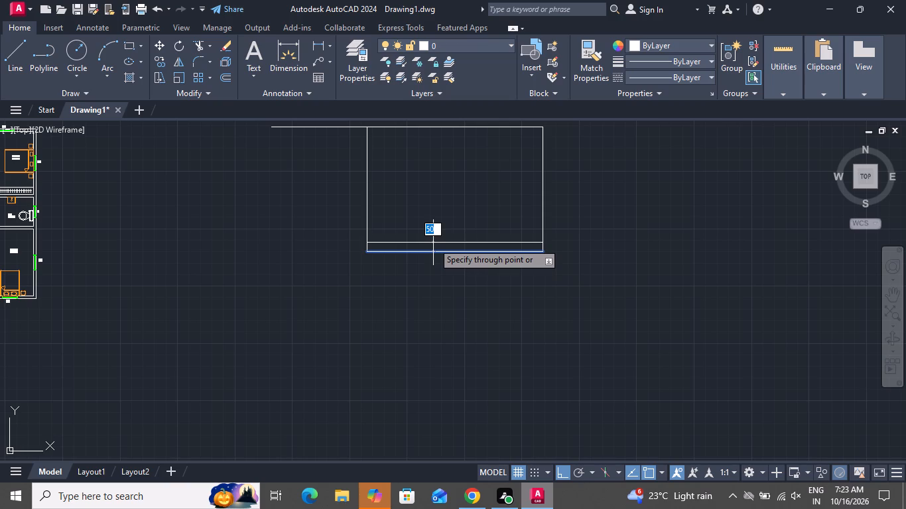
left_click(433, 243)
right_click(387, 282)
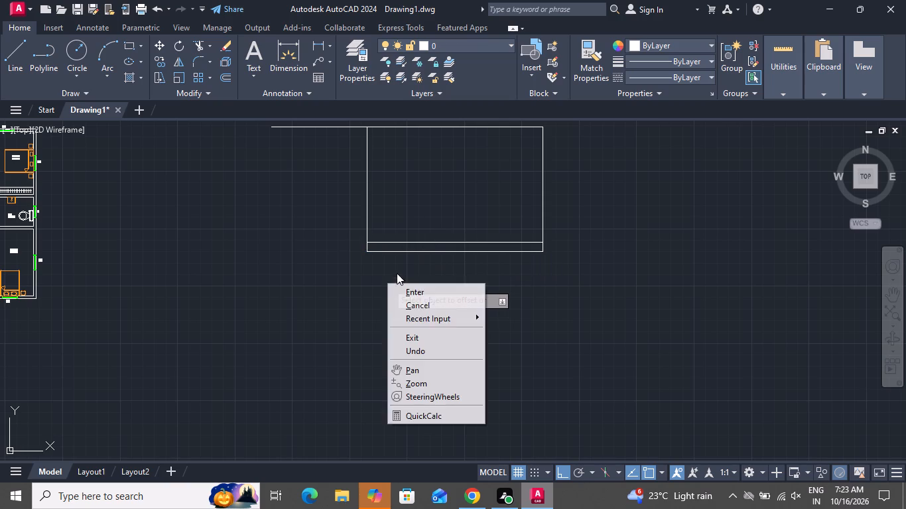
left_click(405, 307)
Hatch the narrow strip along the outline's base with the AR-BRSTD brick pattern at scale 9.
left_click(127, 76)
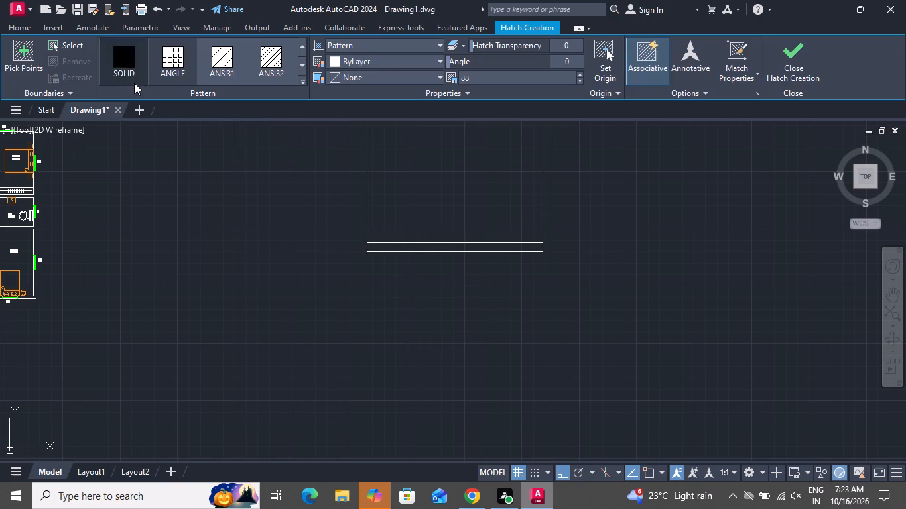
scroll(198, 75, "down", 4)
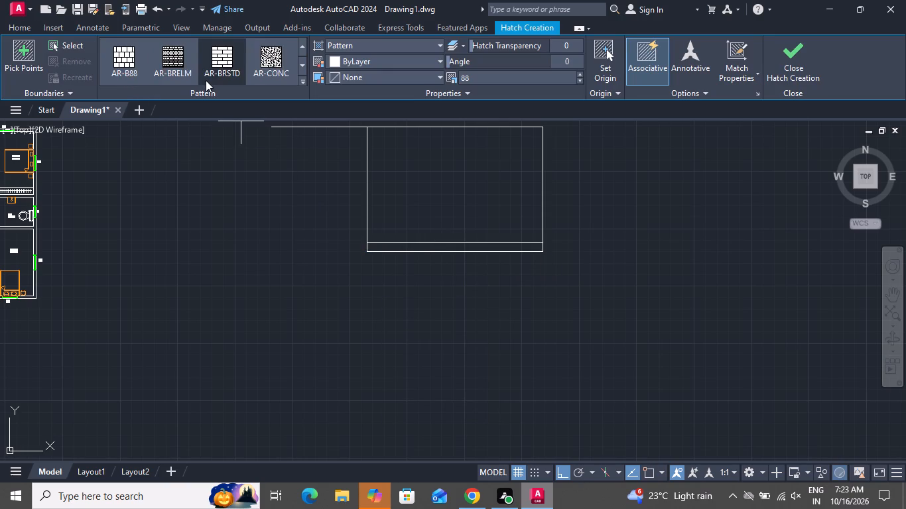
scroll(210, 81, "up", 1)
left_click(219, 65)
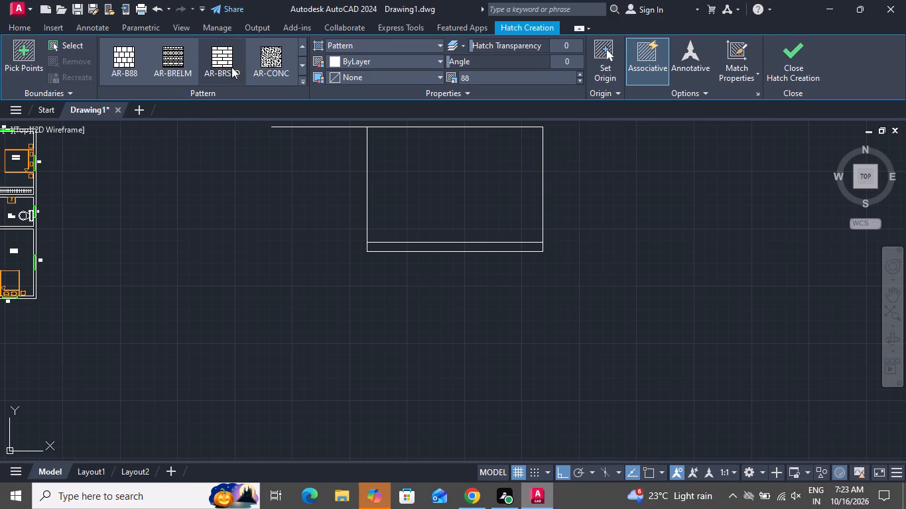
left_click(411, 246)
left_click(581, 82)
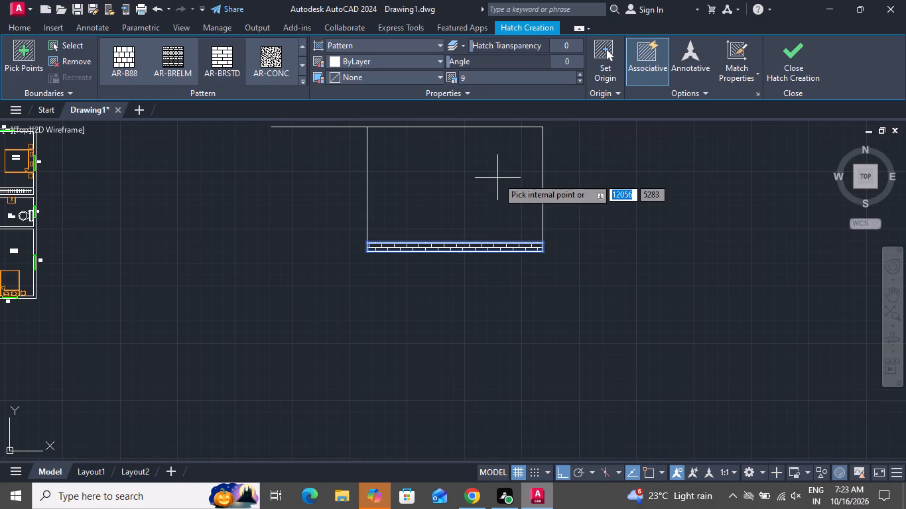
key("Escape")
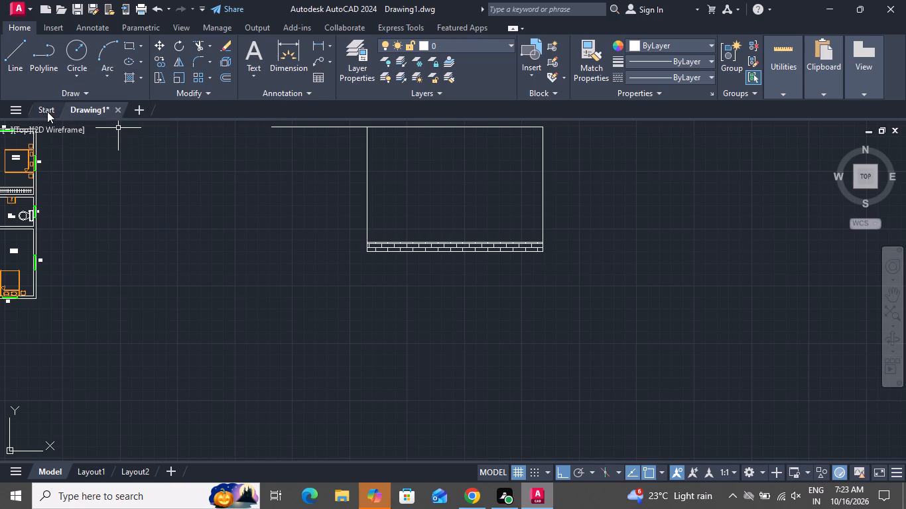
Draw an upright rectangle about 61 wide and 195 tall in the outline's western half, above the brick strip.
scroll(47, 115, "down", 1)
left_click(130, 41)
scroll(407, 191, "up", 1)
scroll(428, 190, "down", 1)
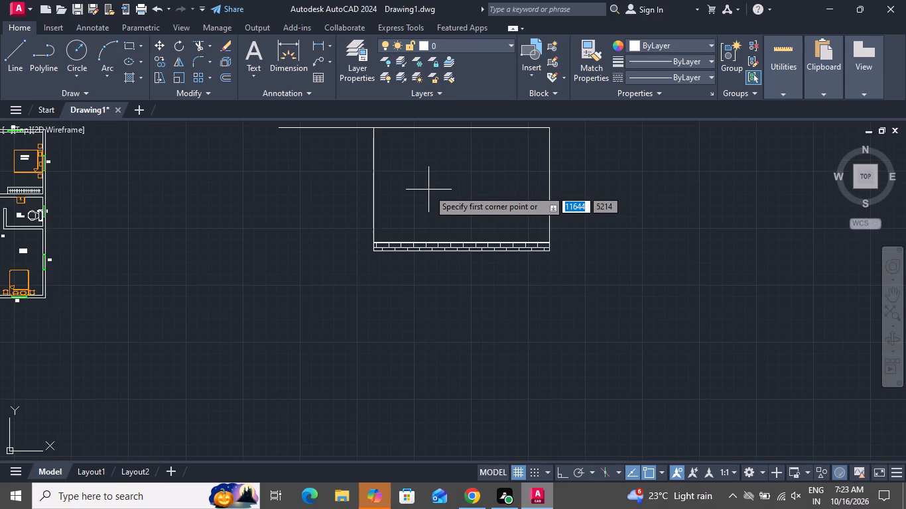
scroll(429, 188, "up", 1)
scroll(429, 188, "down", 1)
left_click(424, 180)
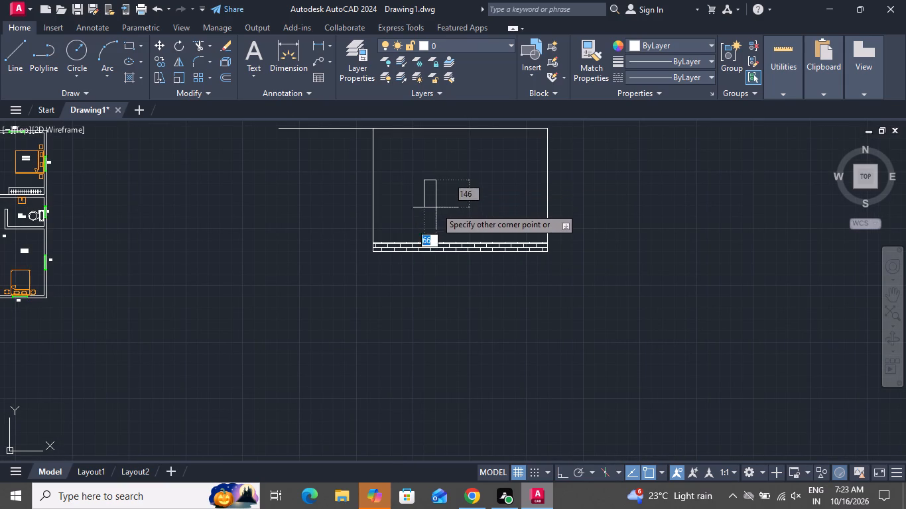
scroll(437, 218, "up", 1)
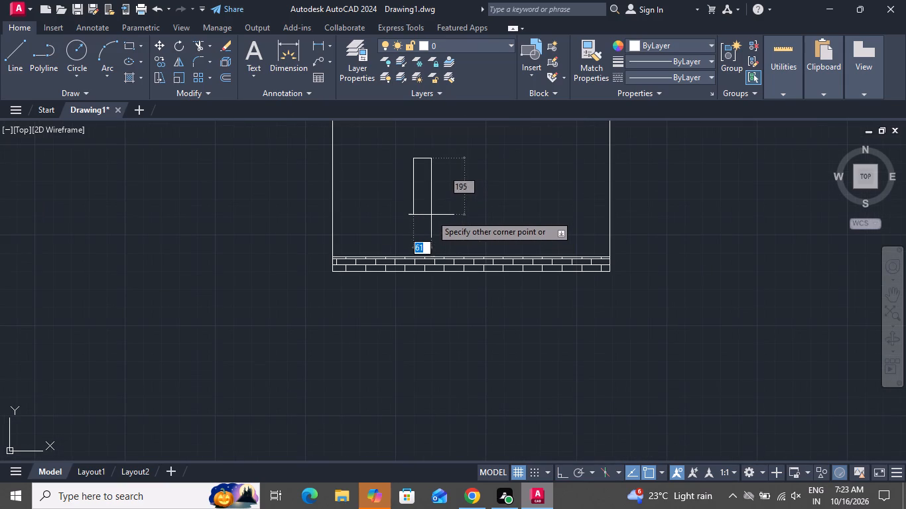
left_click(431, 214)
Draw a smaller upright rectangle about 30 wide and 121 tall inside the upper part of the tall rectangle.
scroll(430, 195, "up", 1)
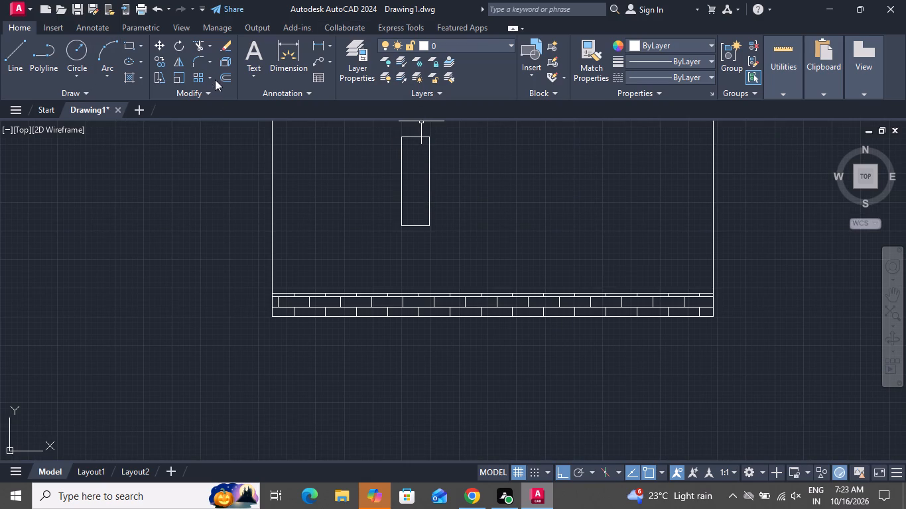
left_click(133, 44)
scroll(370, 157, "up", 1)
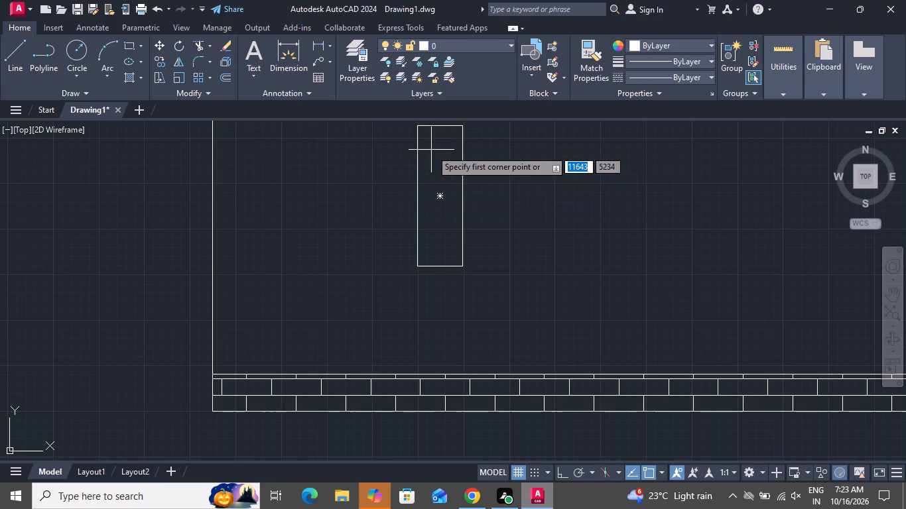
scroll(431, 150, "up", 1)
scroll(426, 167, "down", 1)
scroll(426, 167, "up", 1)
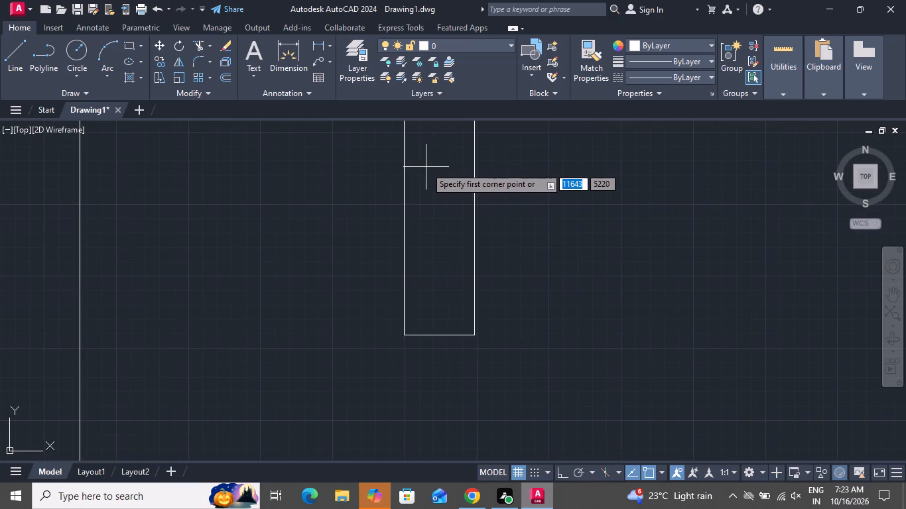
scroll(442, 163, "down", 1)
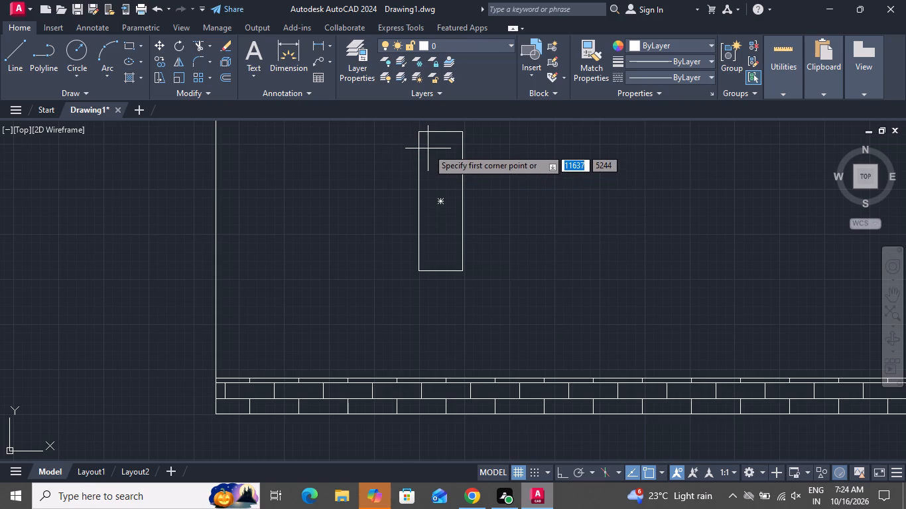
left_click(428, 148)
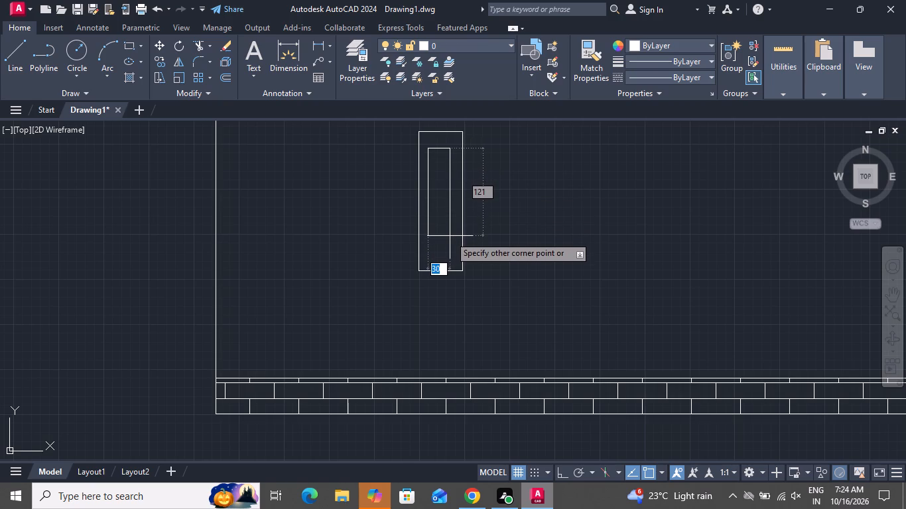
left_click(450, 235)
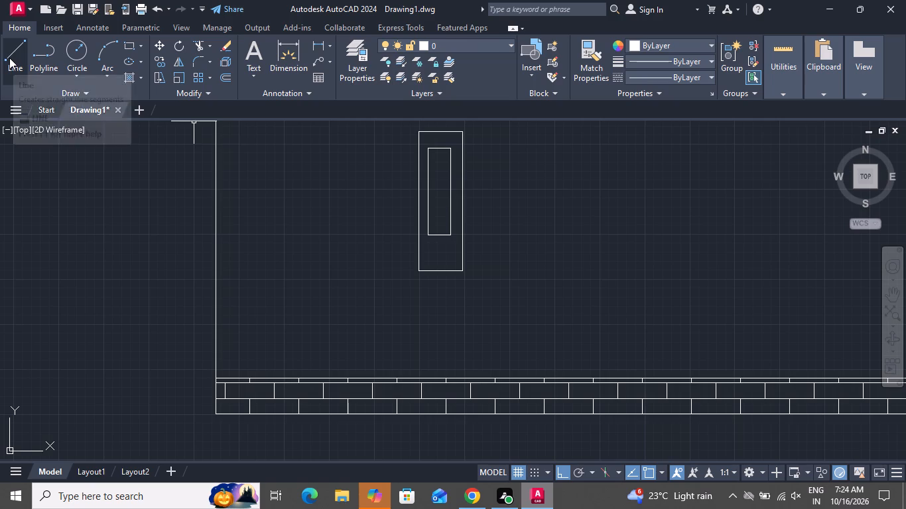
Draw a vertical centre line between the midpoints of the inner rectangle's top and bottom edges.
left_click(45, 74)
left_click_drag(5, 56, 12, 58)
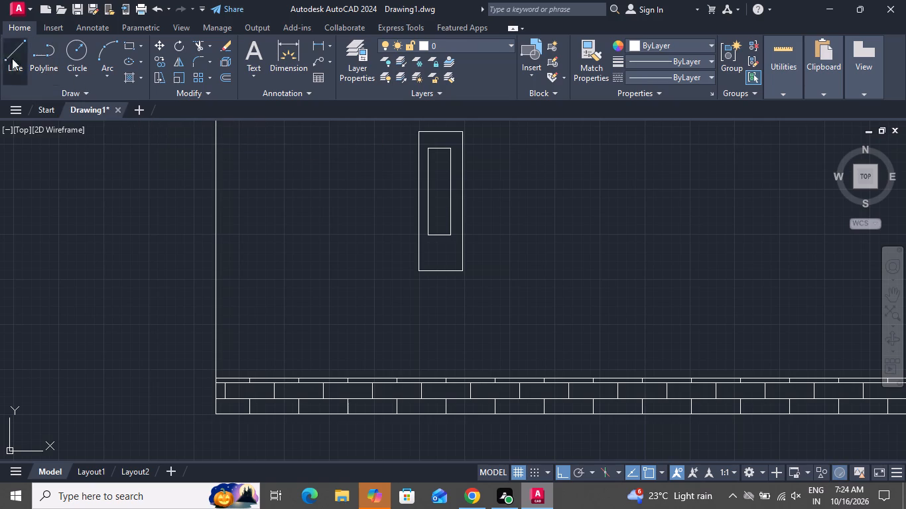
left_click_drag(12, 58, 23, 62)
left_click(439, 150)
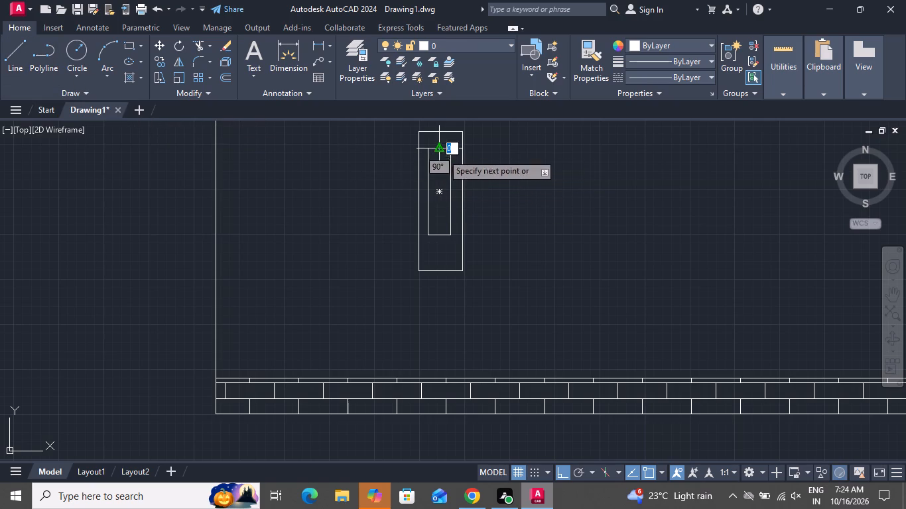
left_click(437, 239)
right_click(440, 239)
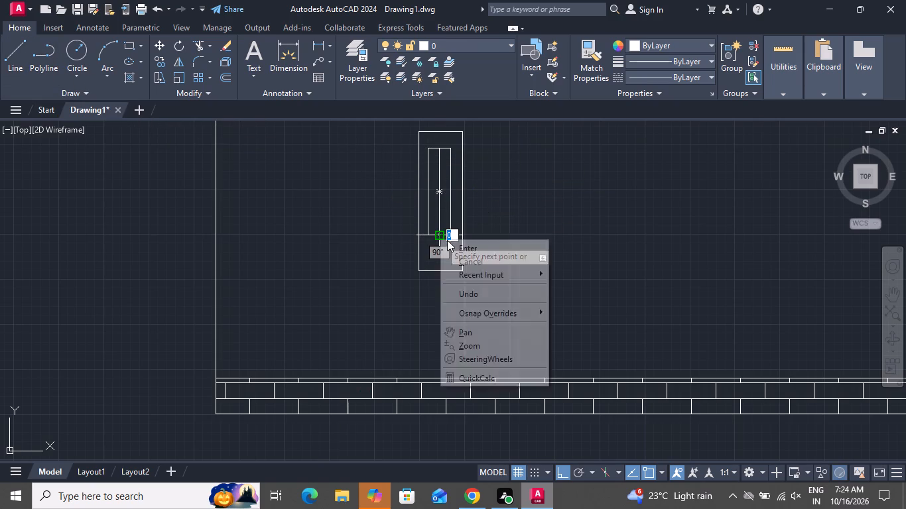
left_click(454, 250)
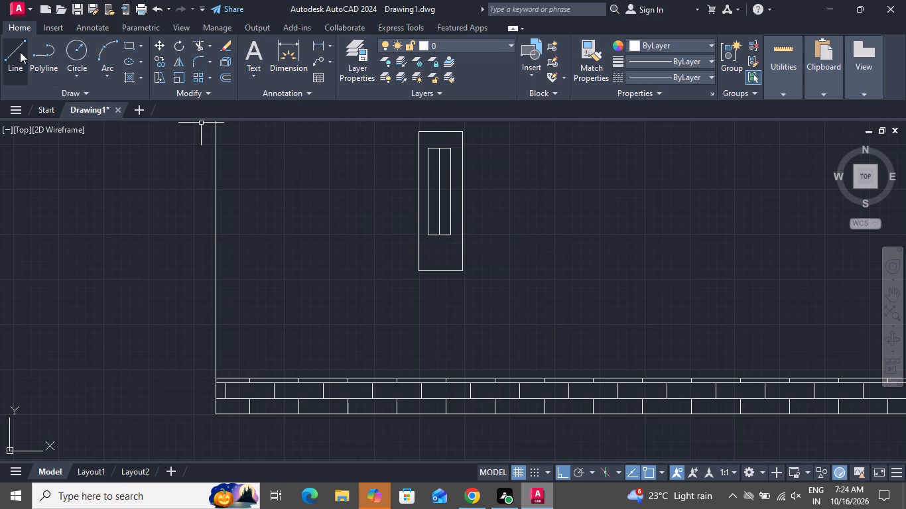
Draw a horizontal line across the inner rectangle a short distance below its top edge.
left_click(20, 52)
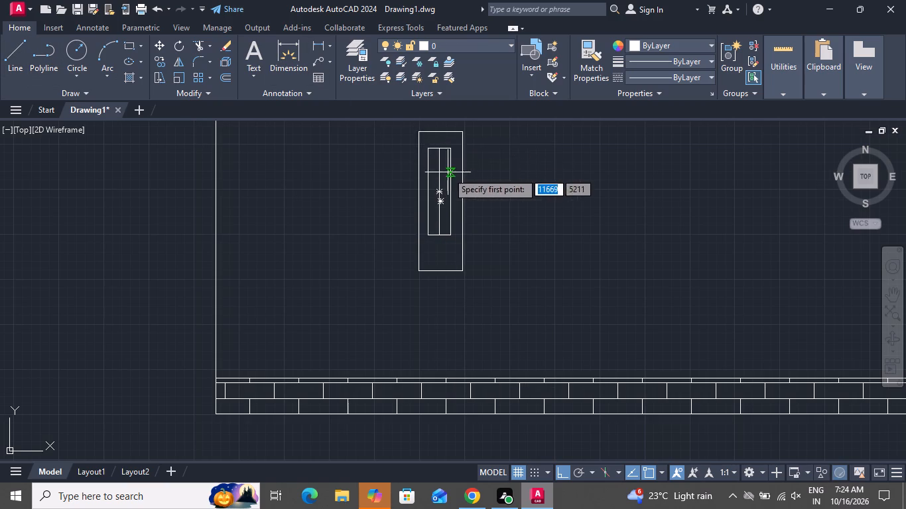
scroll(448, 172, "up", 1)
left_click(414, 155)
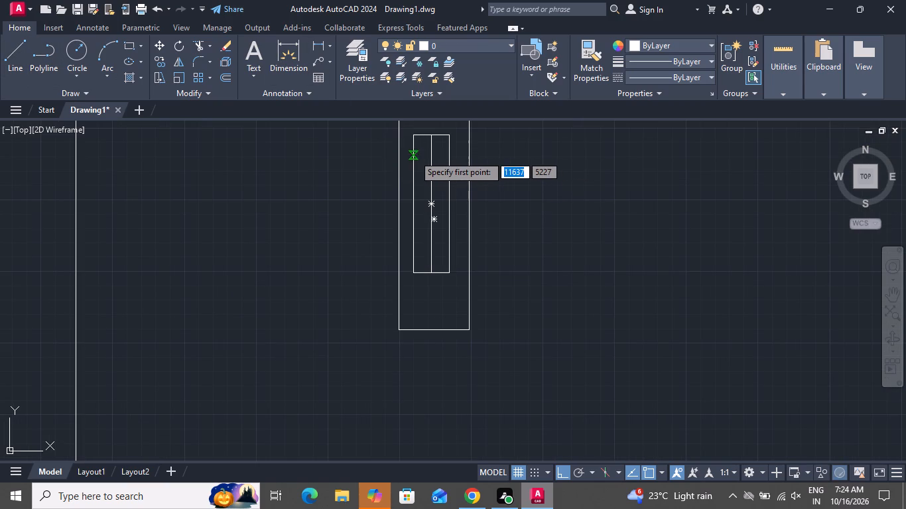
left_click(448, 158)
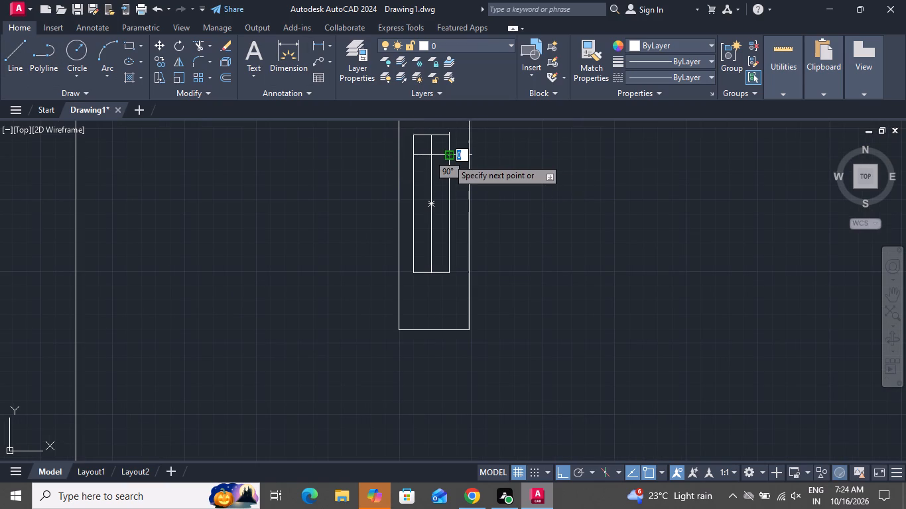
scroll(448, 158, "up", 1)
right_click(448, 158)
left_click(489, 180)
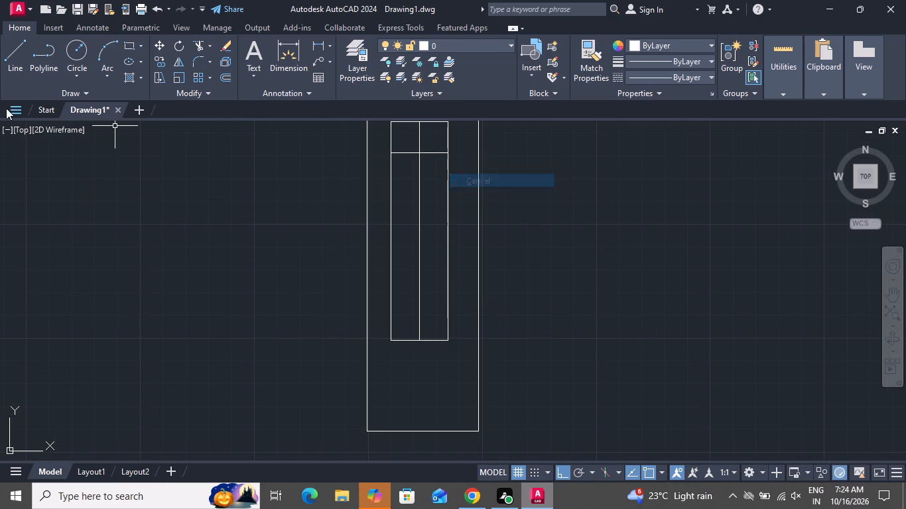
Draw a horizontal line across the inner rectangle a short distance above its bottom edge.
left_click(7, 58)
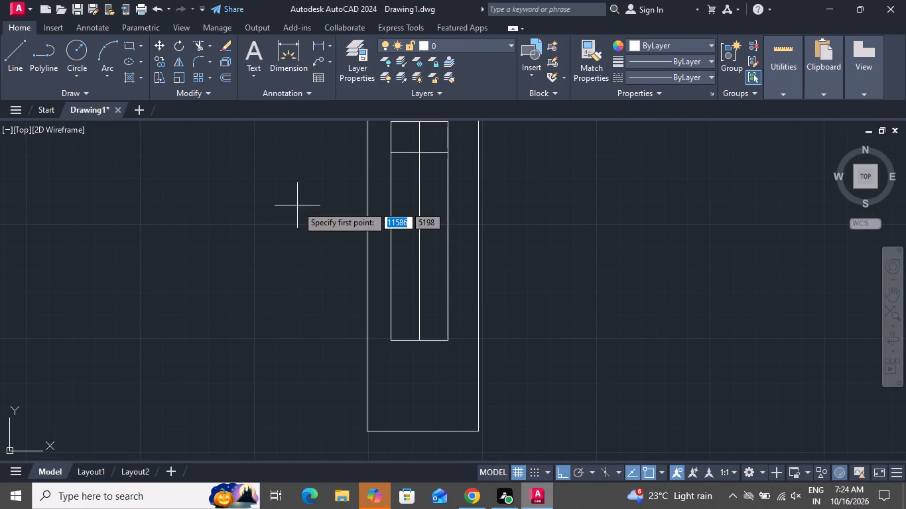
left_click(389, 307)
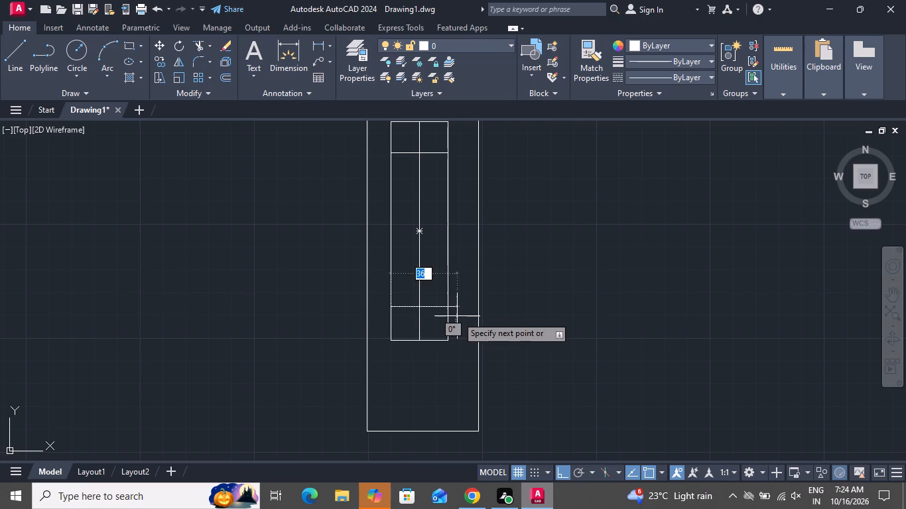
left_click(450, 311)
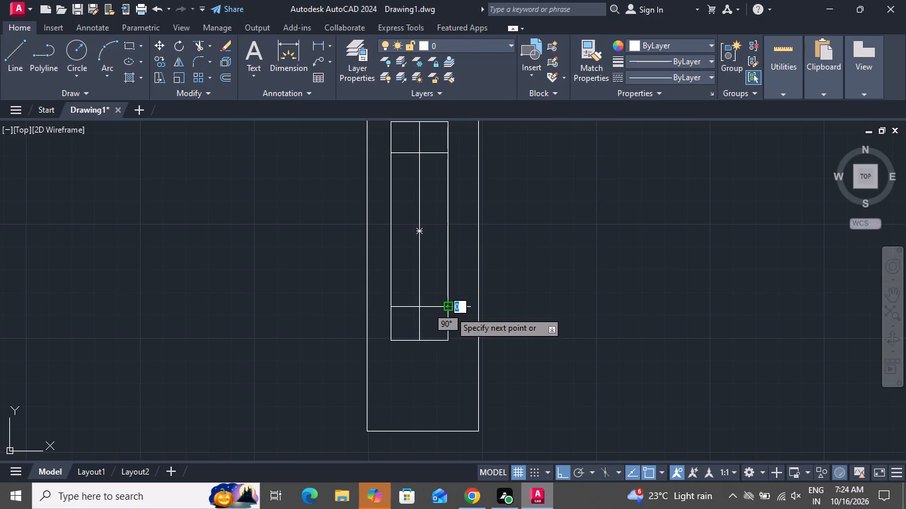
right_click(450, 311)
left_click(486, 334)
Draw a rectangle about 31 wide and 29 tall, 12 below the divided inner rectangle and aligned with its west edge.
scroll(478, 357, "up", 1)
scroll(478, 357, "down", 1)
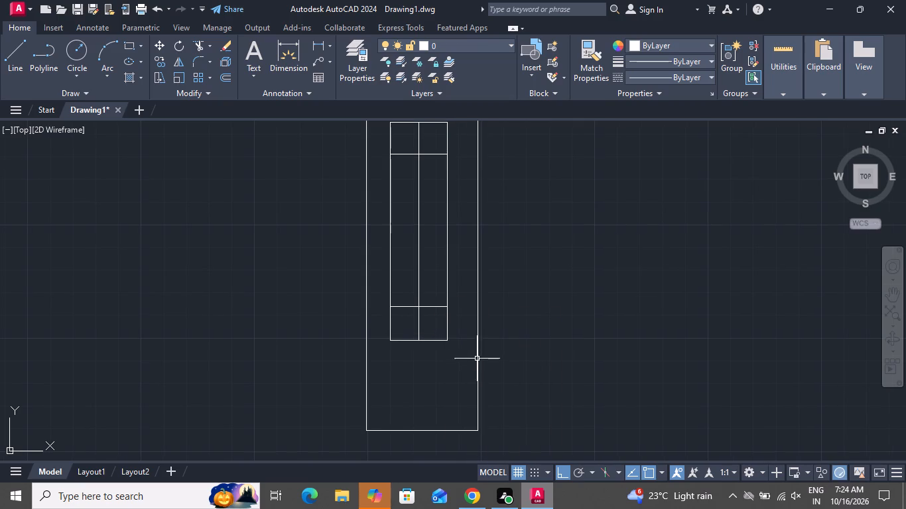
scroll(476, 362, "up", 1)
scroll(476, 364, "down", 1)
scroll(476, 364, "up", 1)
scroll(476, 364, "down", 2)
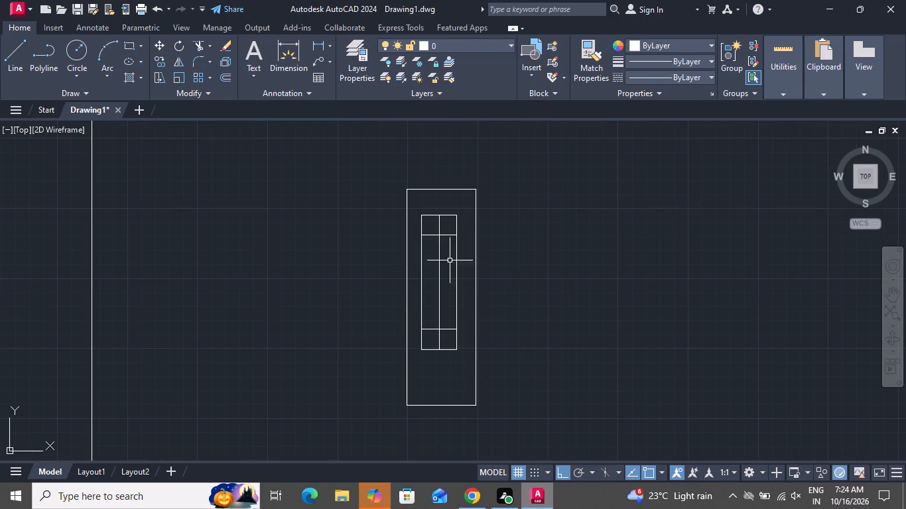
left_click(131, 50)
scroll(415, 381, "up", 1)
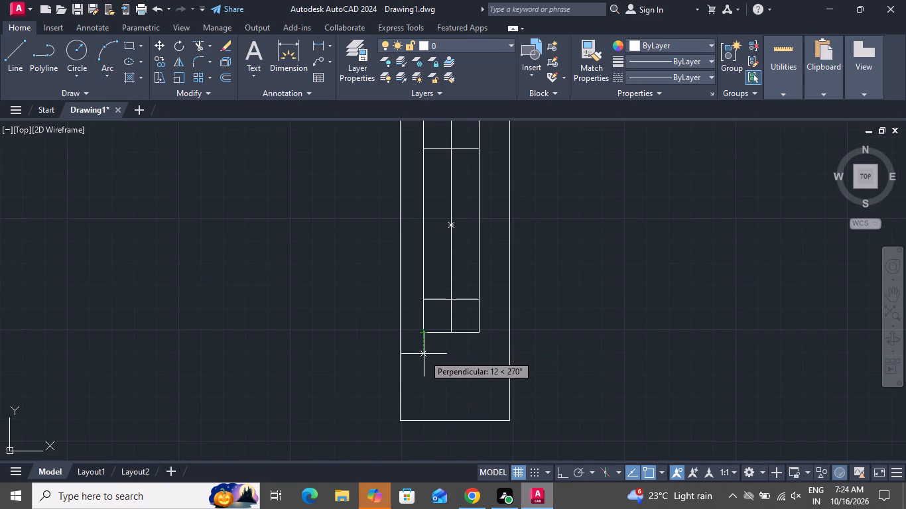
left_click(423, 353)
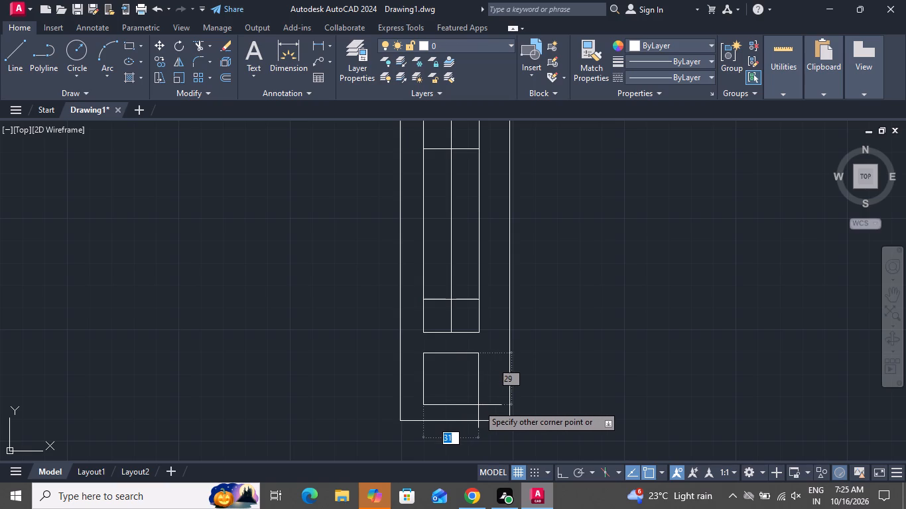
left_click(478, 405)
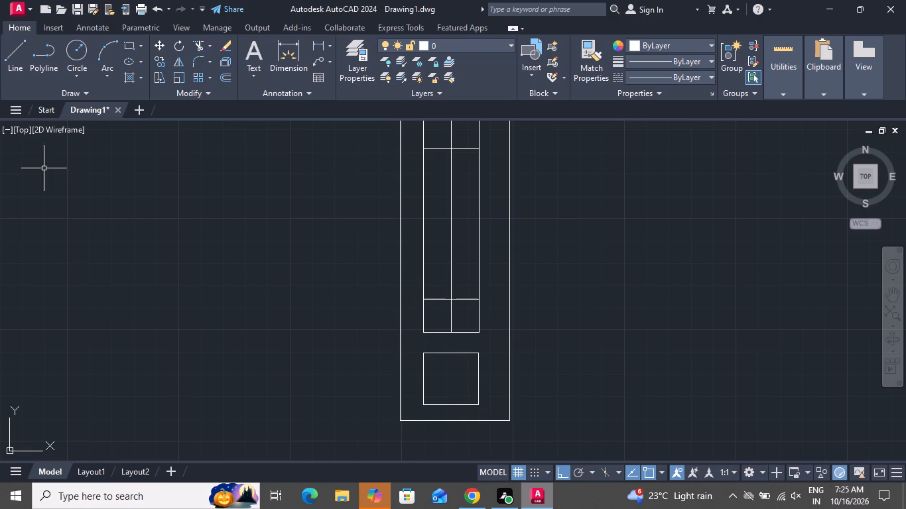
Draw a horizontal line across the new small rectangle, just below its top edge.
left_click(11, 56)
scroll(440, 372, "up", 2)
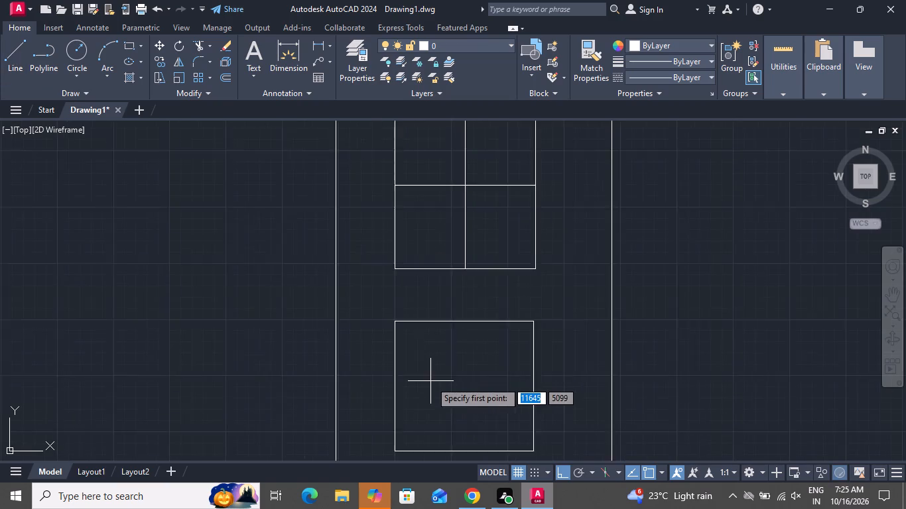
scroll(430, 381, "up", 1)
left_click(370, 298)
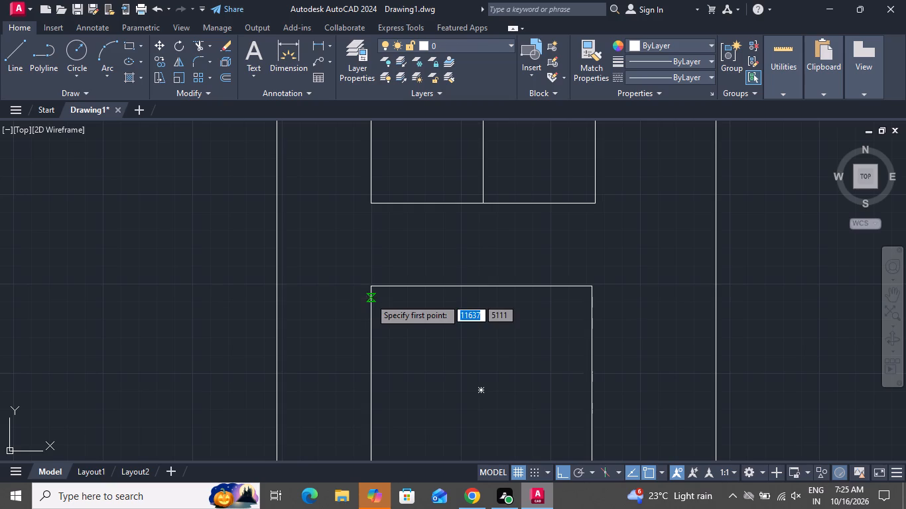
left_click(593, 302)
right_click(593, 302)
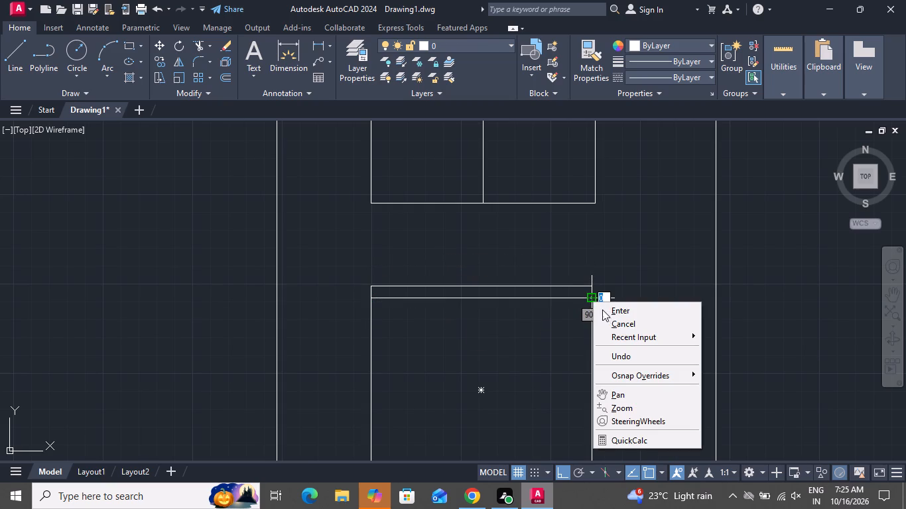
left_click(607, 324)
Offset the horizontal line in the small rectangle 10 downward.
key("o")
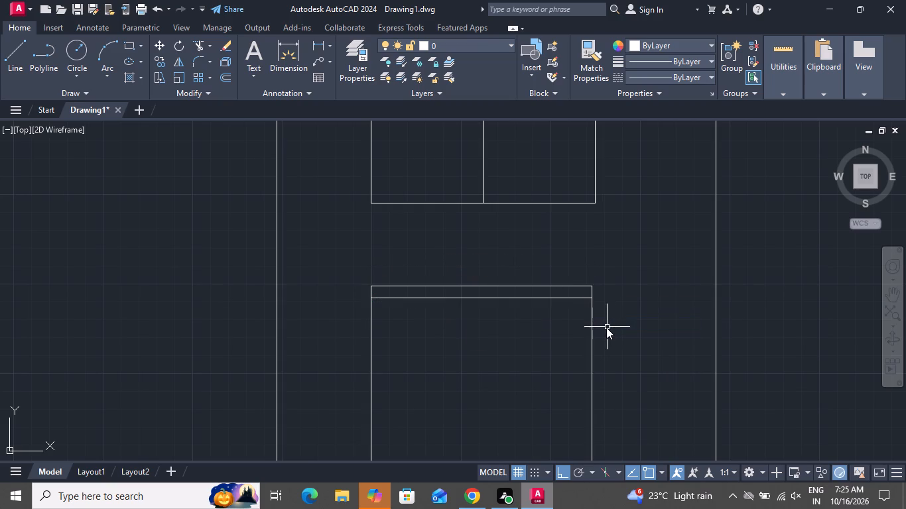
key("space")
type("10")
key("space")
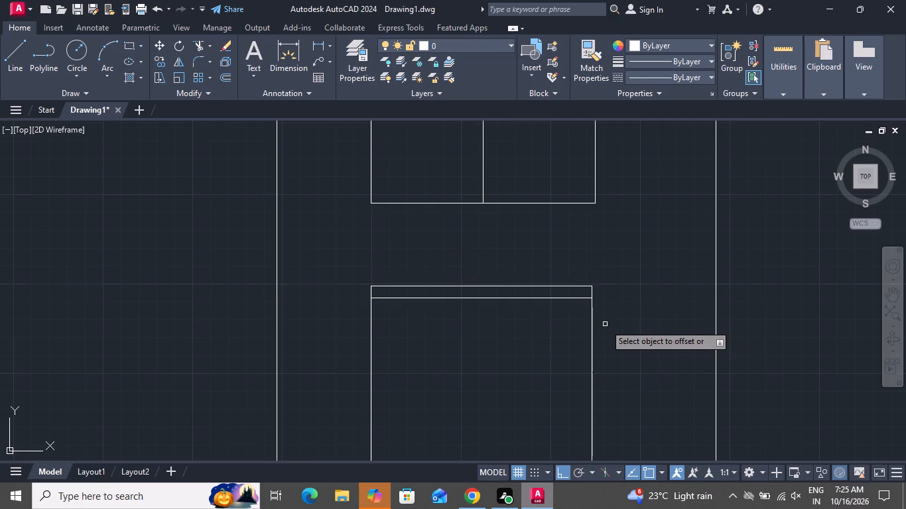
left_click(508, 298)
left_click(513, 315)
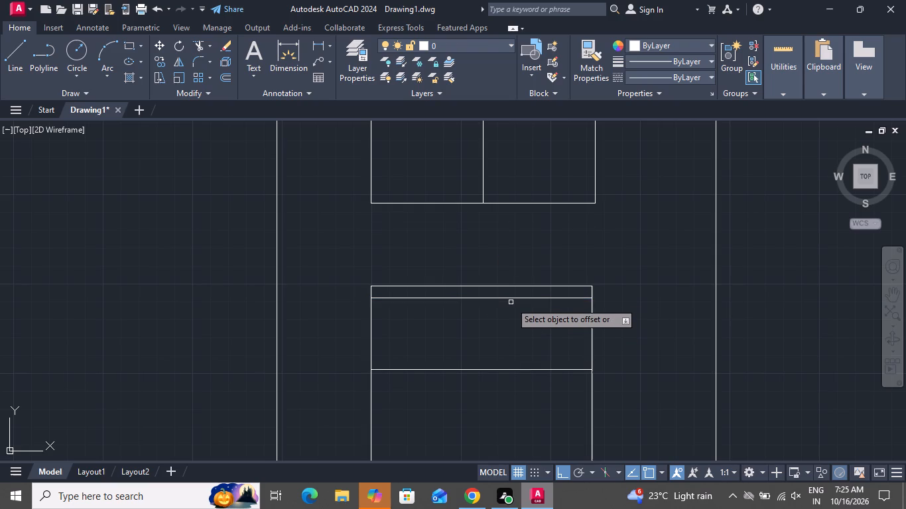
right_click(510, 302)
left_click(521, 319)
Offset the line near the small rectangle's top edge 3 downward, repeating from each copy to make five evenly spaced lines.
key("o")
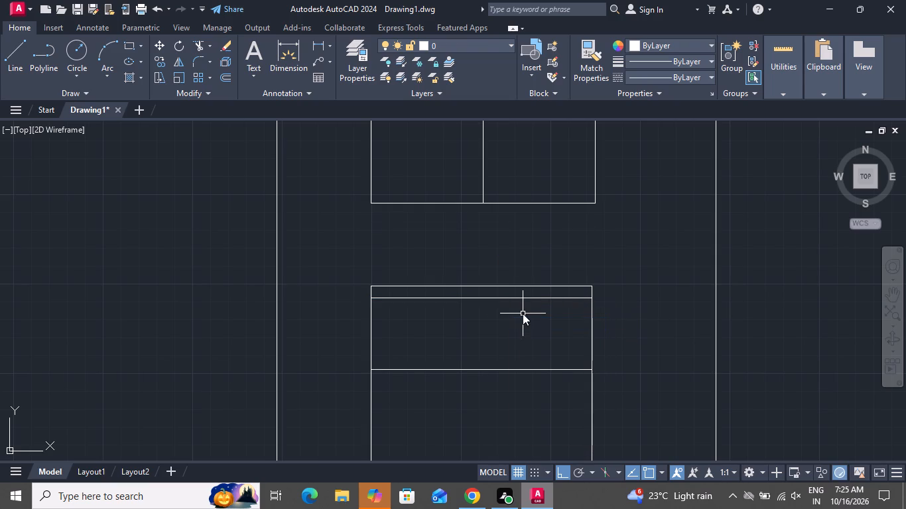
key("space")
type("3")
key("space")
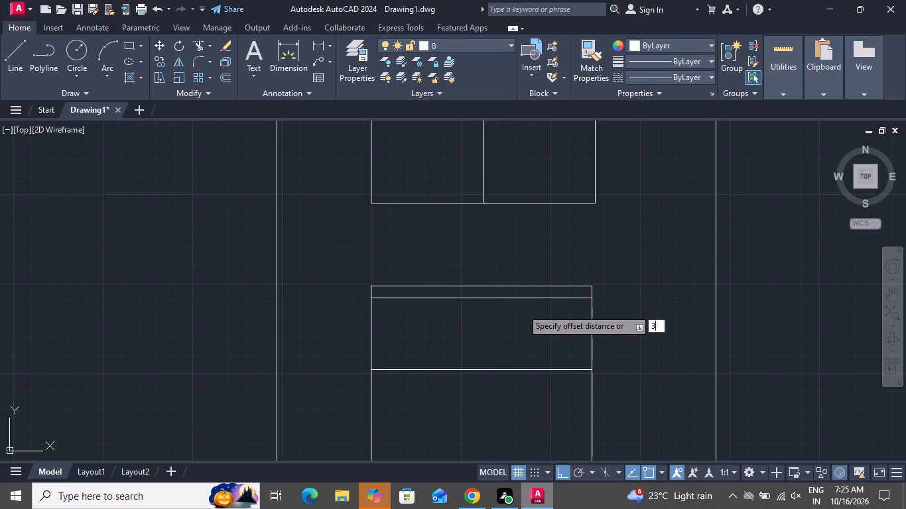
left_click(518, 298)
left_click(518, 323)
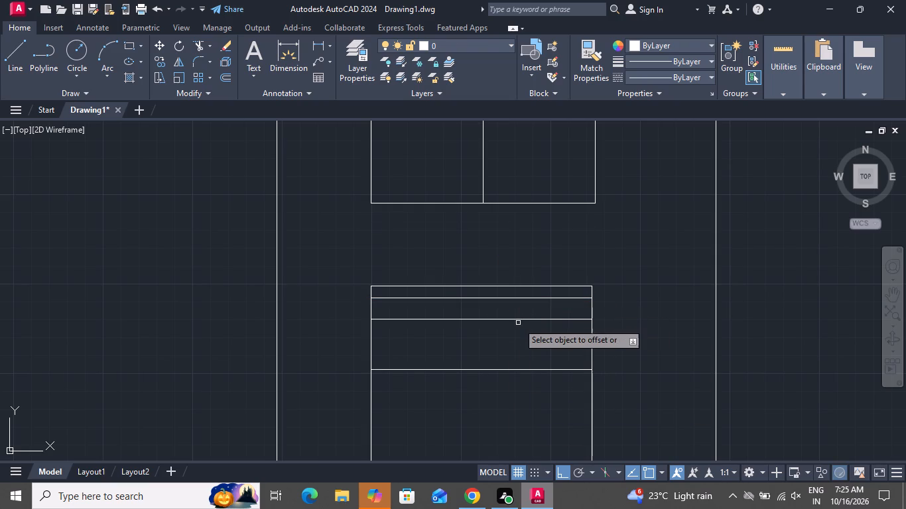
left_click(517, 321)
left_click(517, 338)
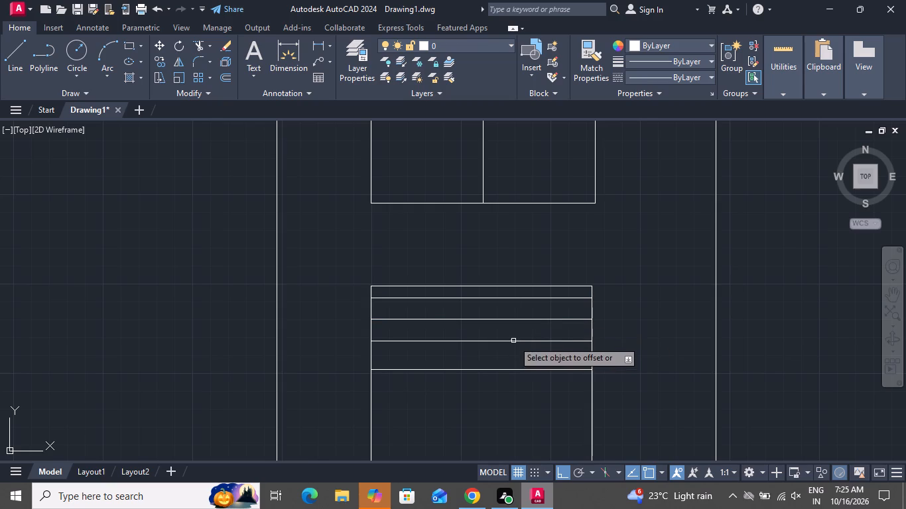
left_click(513, 341)
left_click(517, 355)
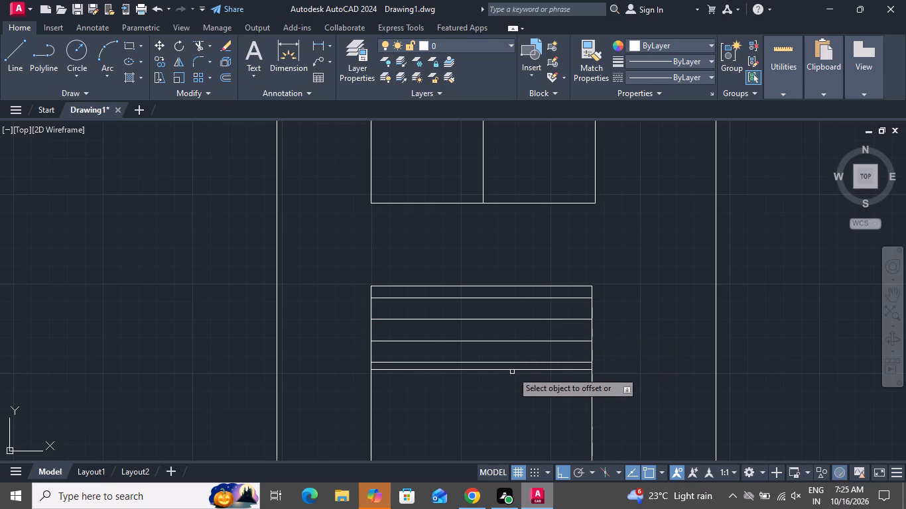
left_click(512, 361)
left_click(513, 363)
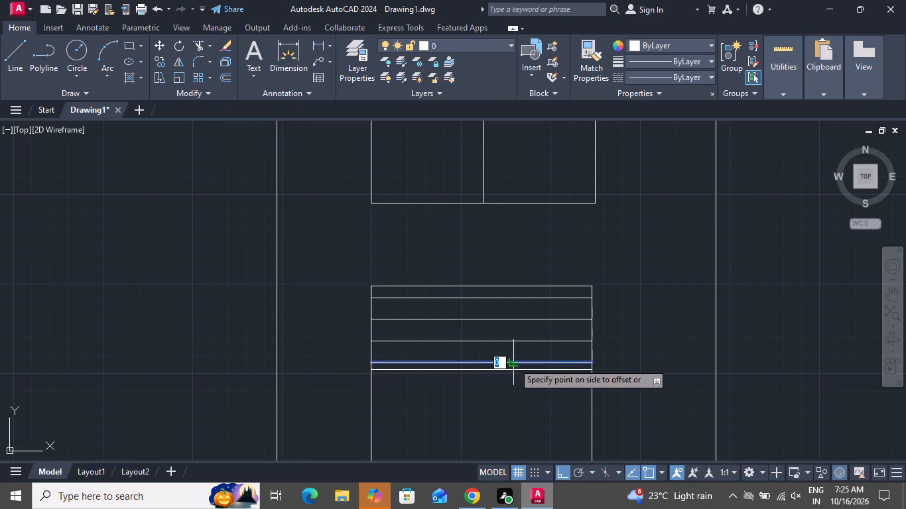
left_click(513, 379)
left_click(513, 386)
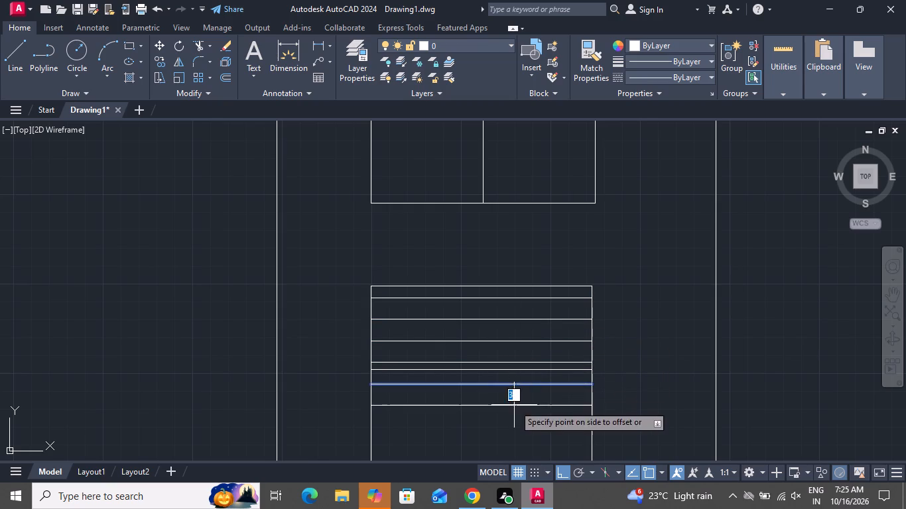
left_click(514, 405)
Add three more lines at the same offset of 3 to carry the louvres down to the small rectangle's bottom edge.
scroll(524, 370, "down", 1)
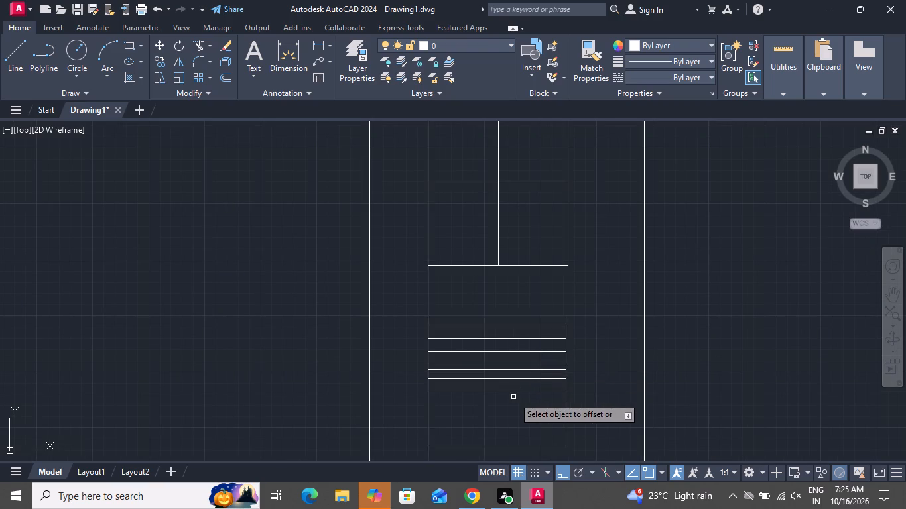
left_click(513, 393)
left_click(513, 413)
left_click(513, 407)
left_click(513, 420)
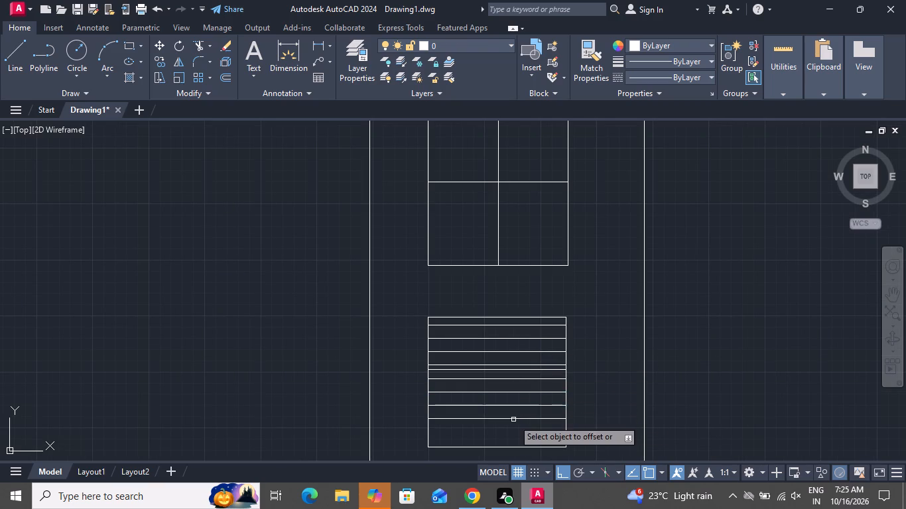
double_click(513, 420)
left_click(513, 418)
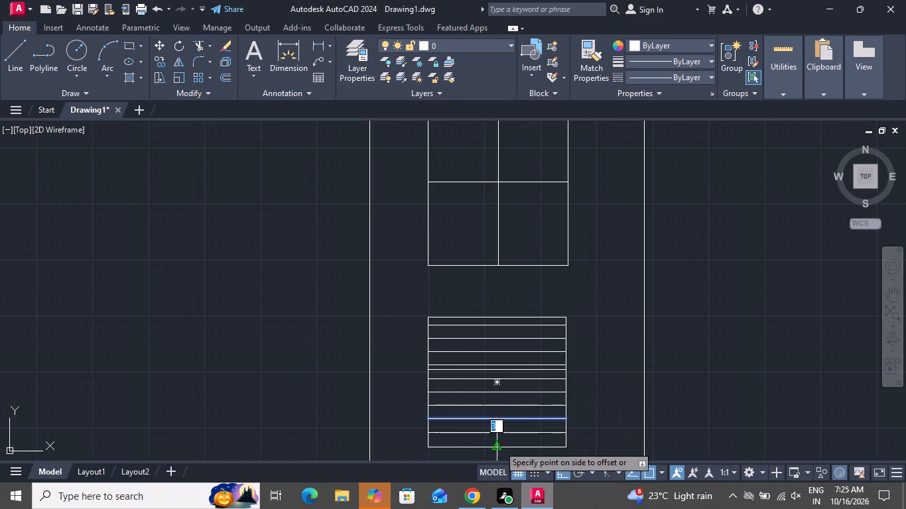
left_click(499, 436)
right_click(585, 329)
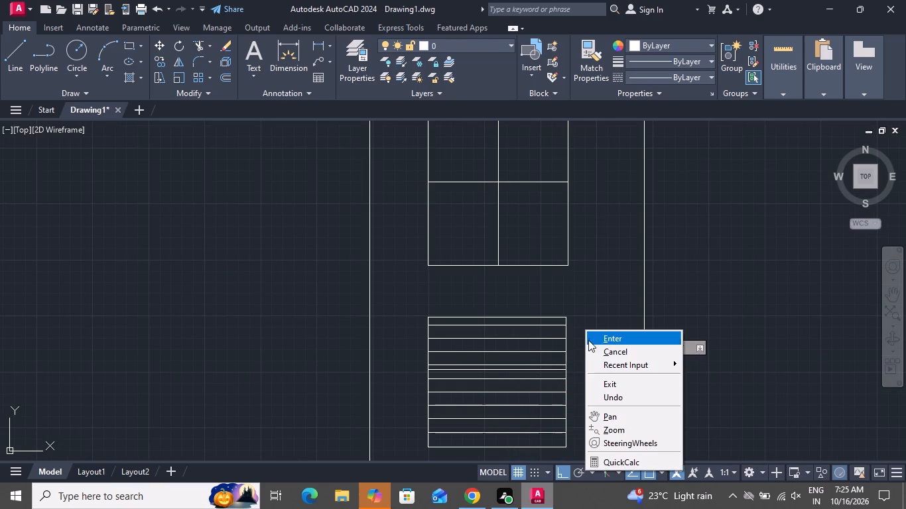
left_click(589, 340)
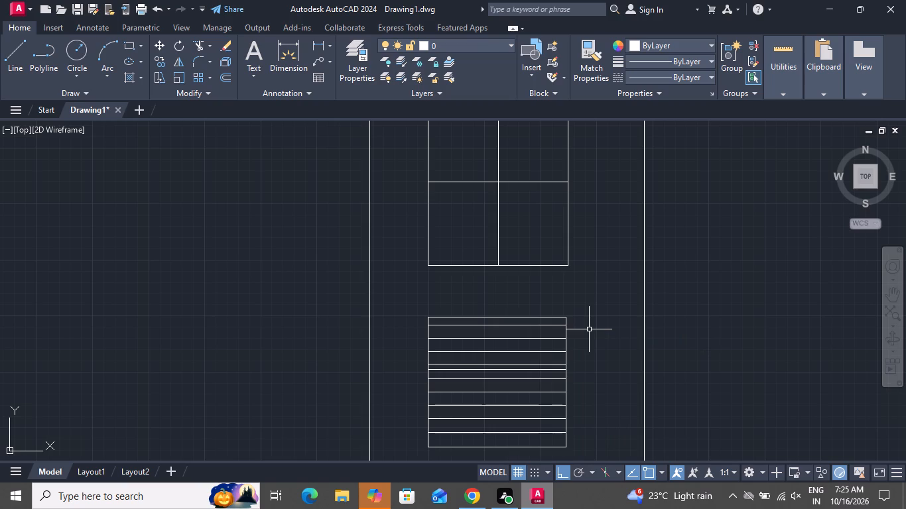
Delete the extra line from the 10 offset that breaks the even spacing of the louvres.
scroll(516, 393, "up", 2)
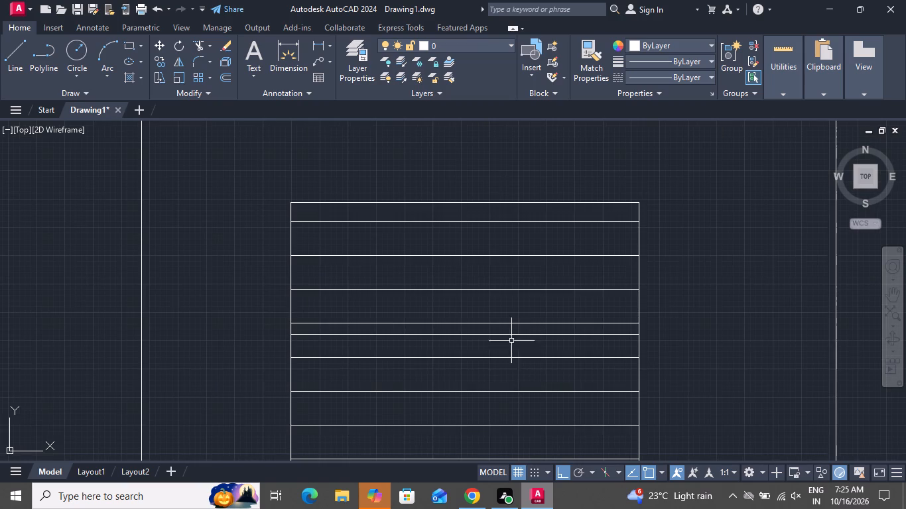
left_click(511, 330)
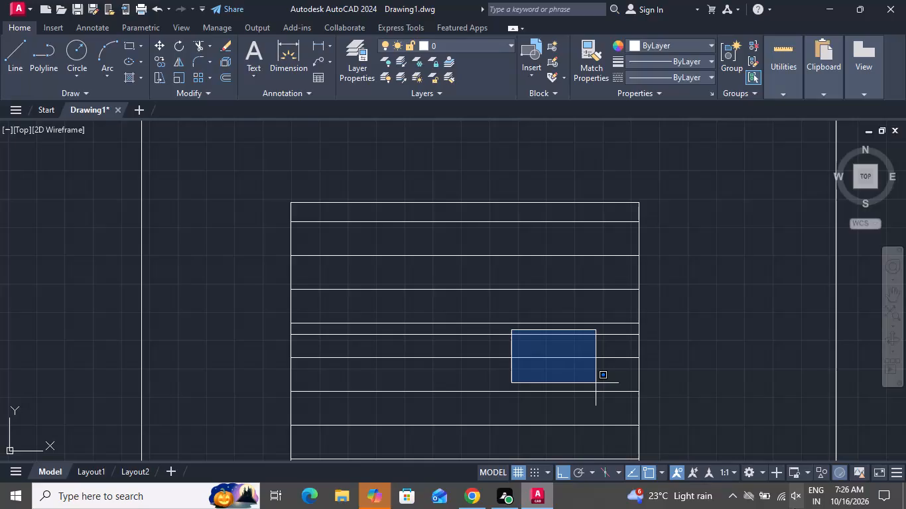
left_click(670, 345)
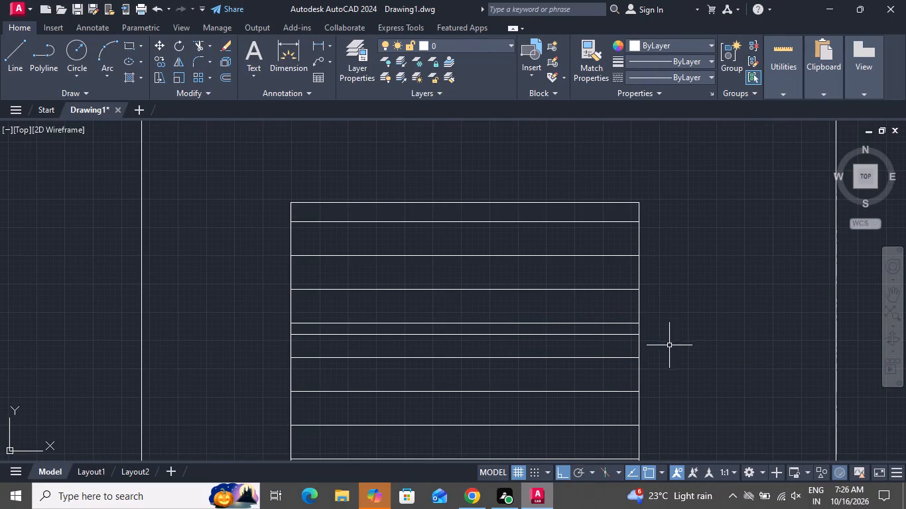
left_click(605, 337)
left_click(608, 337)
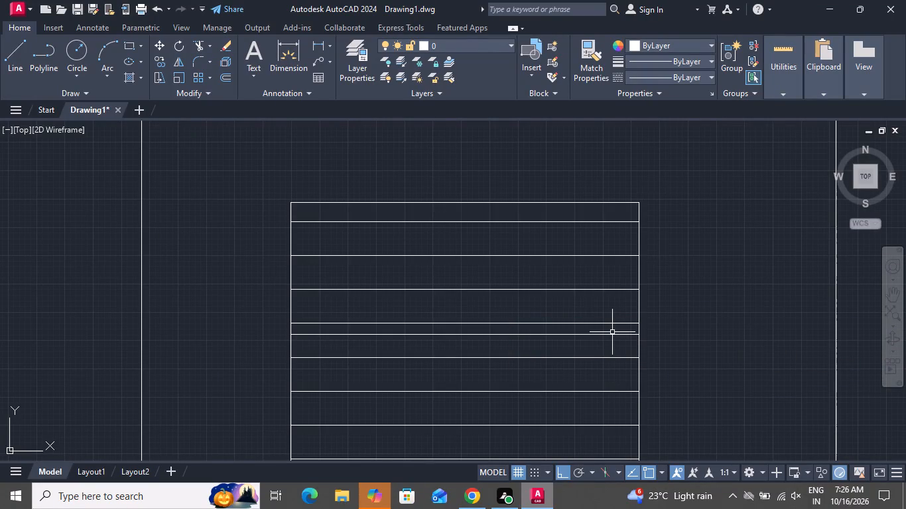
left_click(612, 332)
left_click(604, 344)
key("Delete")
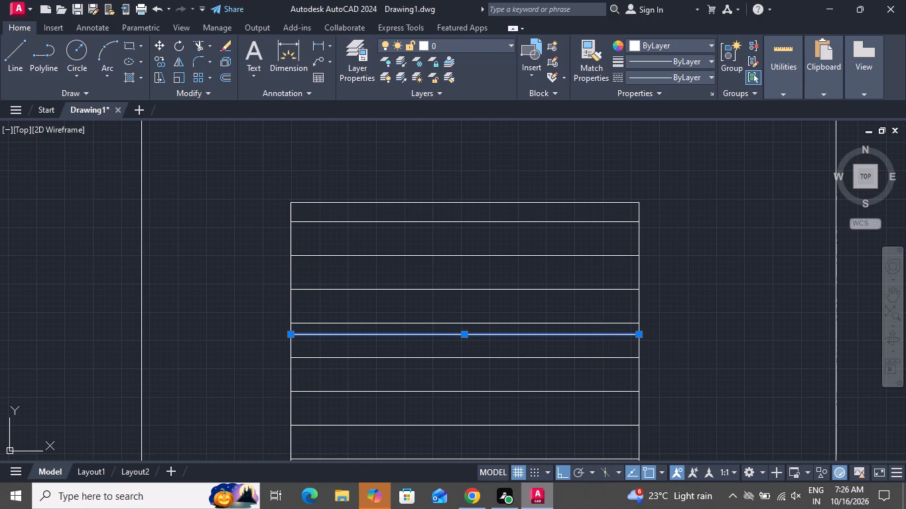
Copy the whole tall panel with its inner details 61 east, from its bottom-left corner to its bottom-right corner.
scroll(646, 367, "down", 2)
scroll(596, 349, "up", 1)
scroll(597, 352, "down", 1)
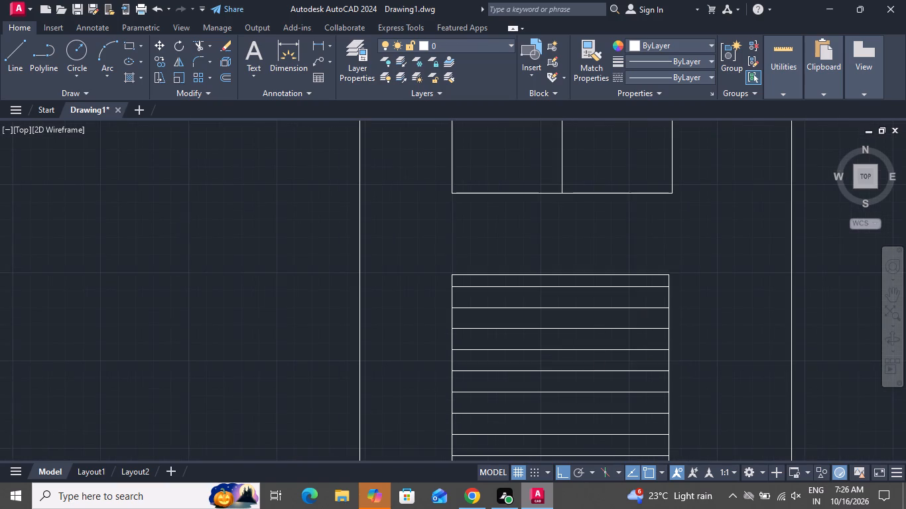
scroll(596, 360, "down", 3)
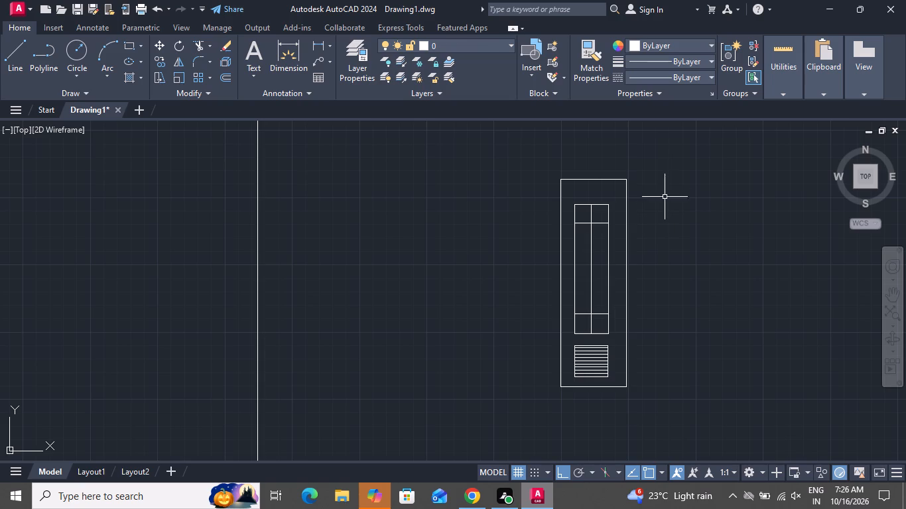
left_click(661, 170)
left_click(554, 410)
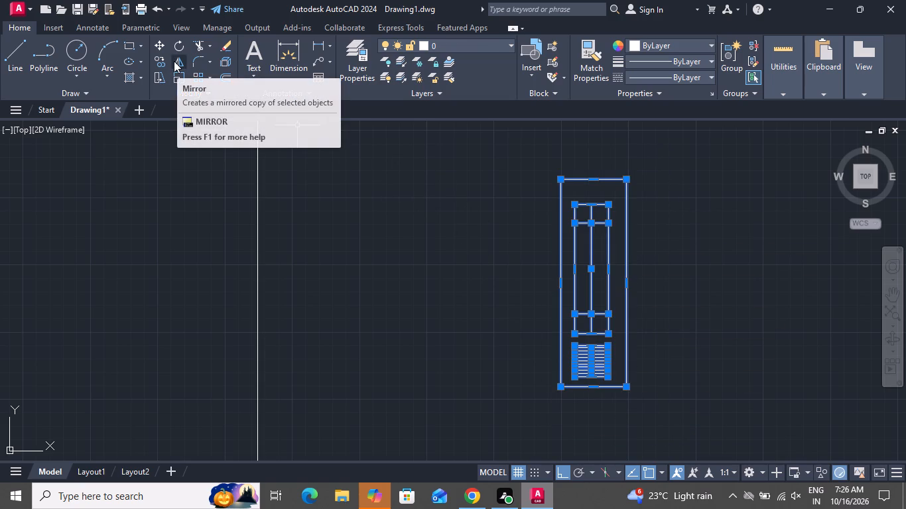
left_click(157, 58)
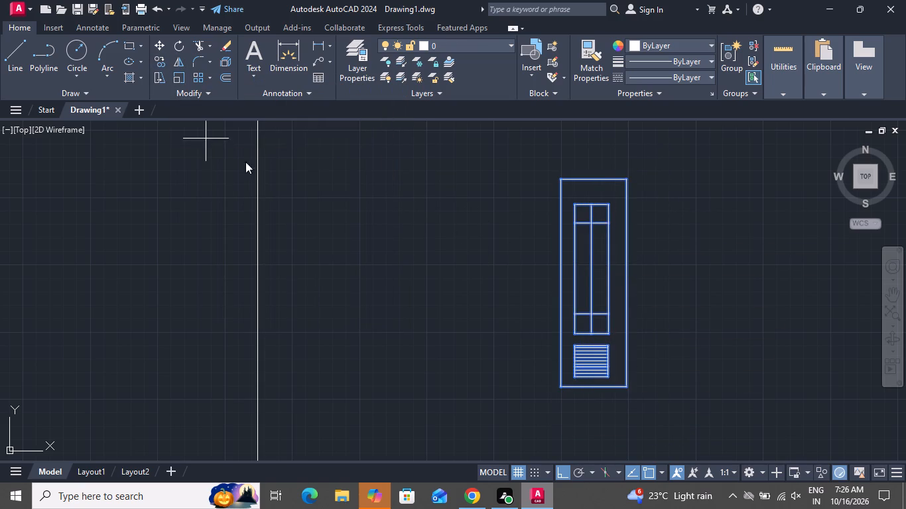
left_click(556, 389)
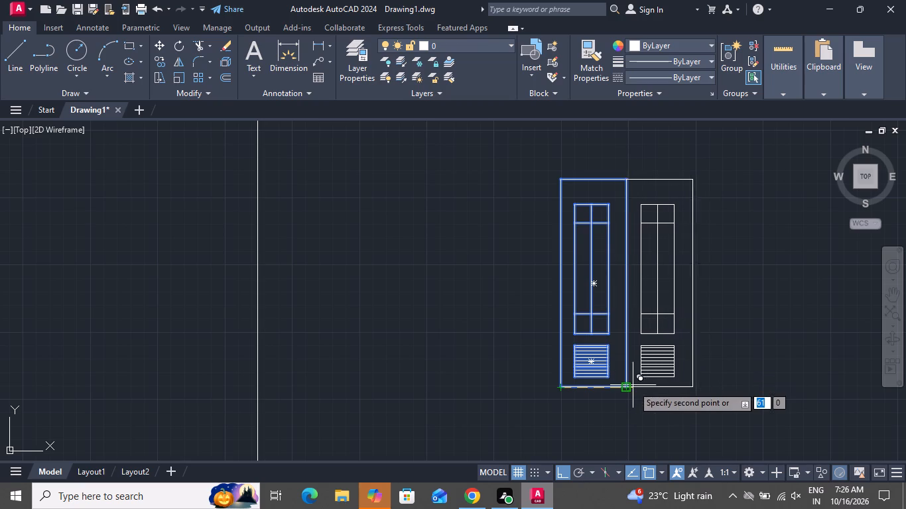
left_click(627, 385)
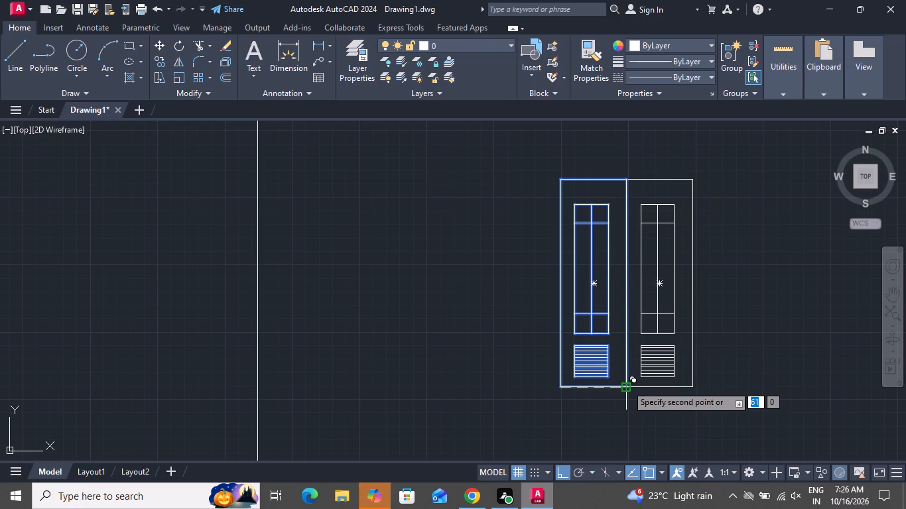
Place another copy of the tall panel about 124 east of the original, against the second panel's bottom-right corner, making three adjoining panels.
left_click(694, 384)
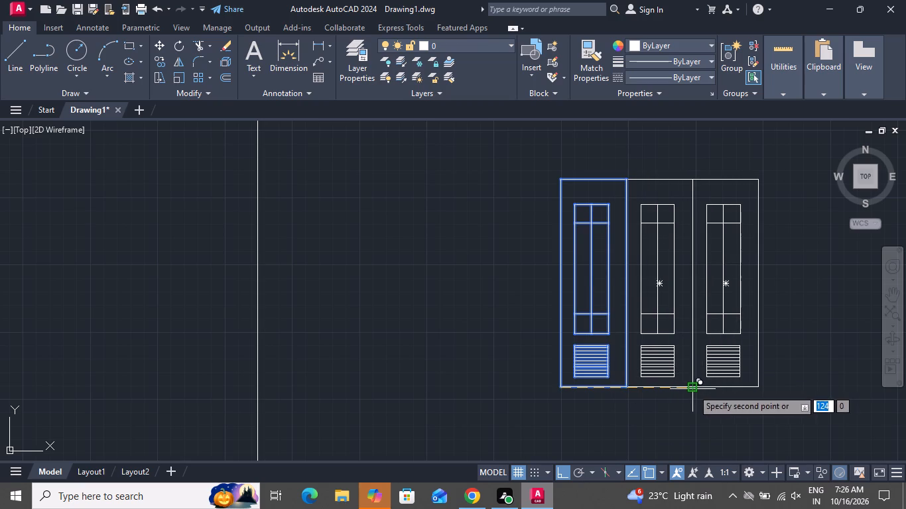
right_click(639, 397)
left_click(682, 245)
Set the colour of all three panels and their inner details to orange 248,153,30.
scroll(626, 335, "down", 1)
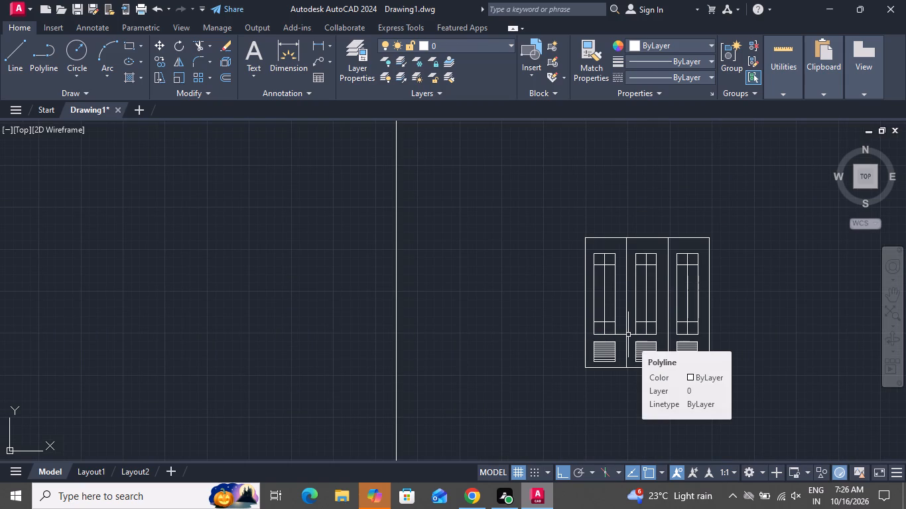
left_click(751, 216)
left_click(549, 386)
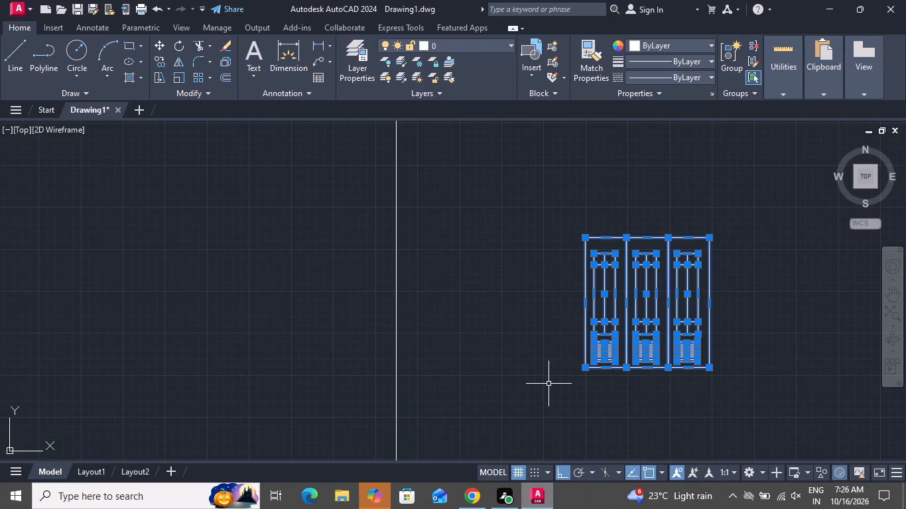
left_click(690, 46)
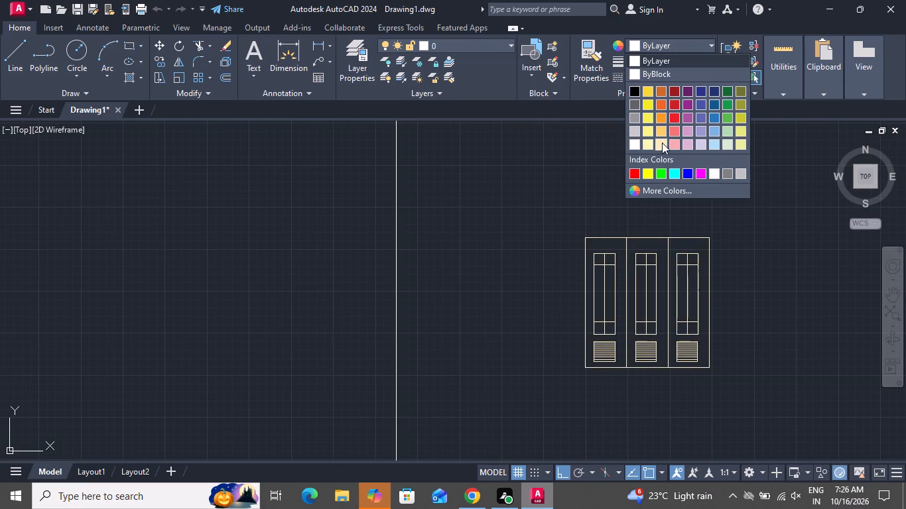
left_click(660, 118)
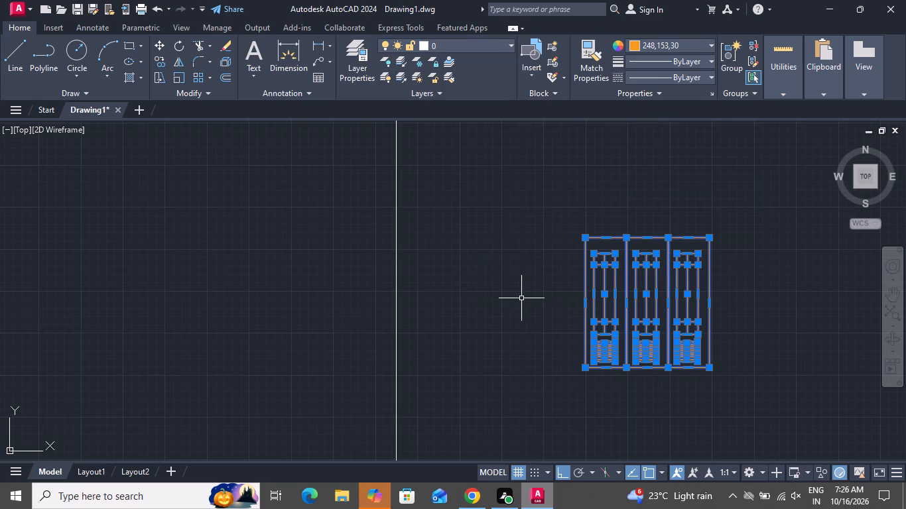
key("Escape")
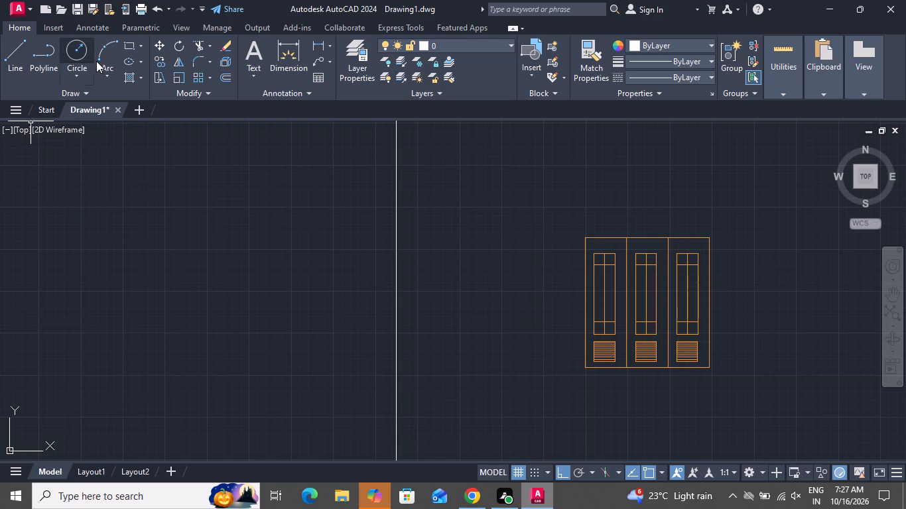
Draw a rectangle about 15 high resting on top of the three panels, overhanging them by about 21 on each side.
left_click(136, 48)
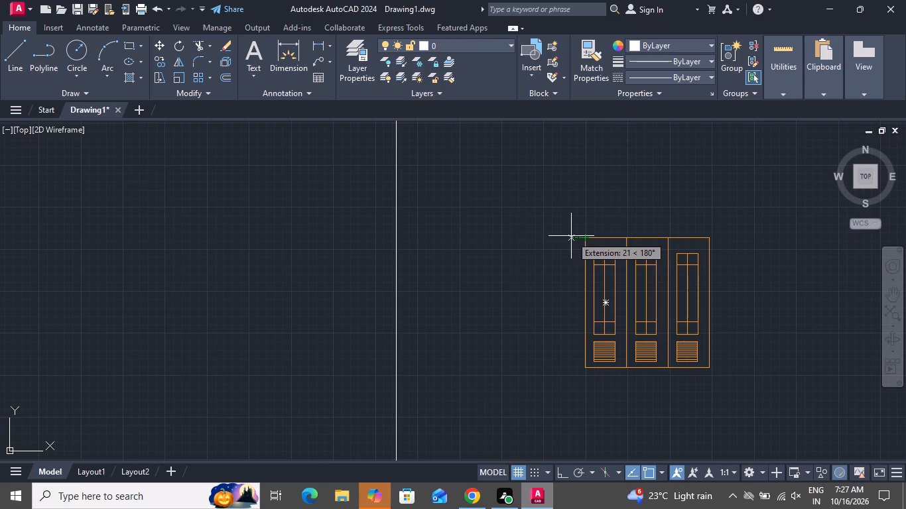
left_click(571, 236)
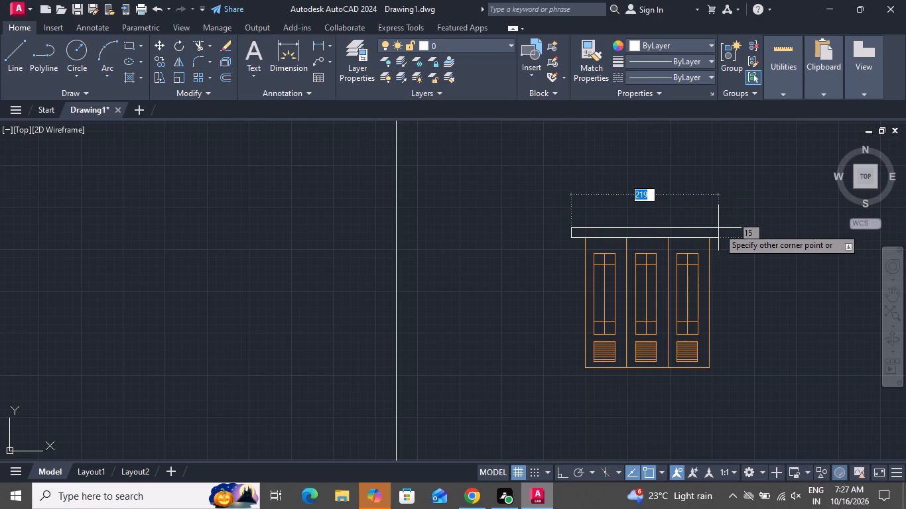
left_click(724, 228)
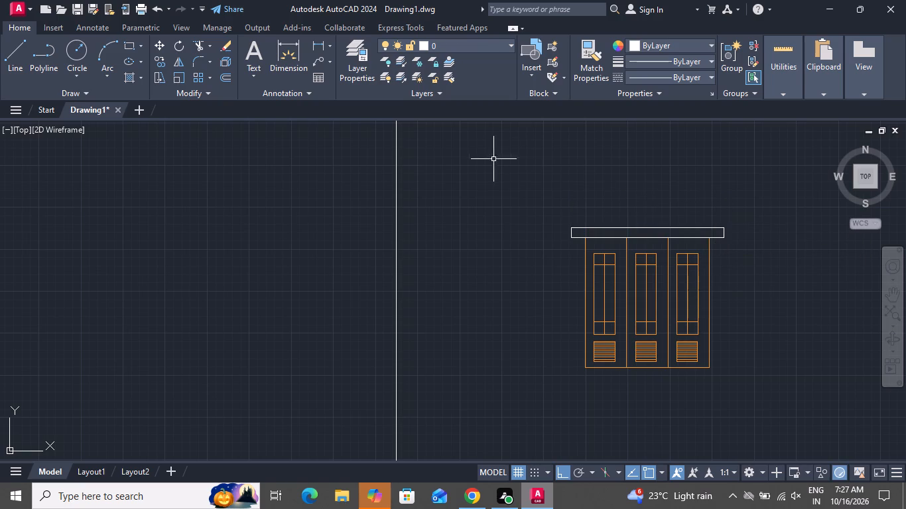
Draw a flared cornice outline above the rectangle with Line: about 13 outward at 120°, about 237 across, and back to its top-right corner.
left_click(8, 62)
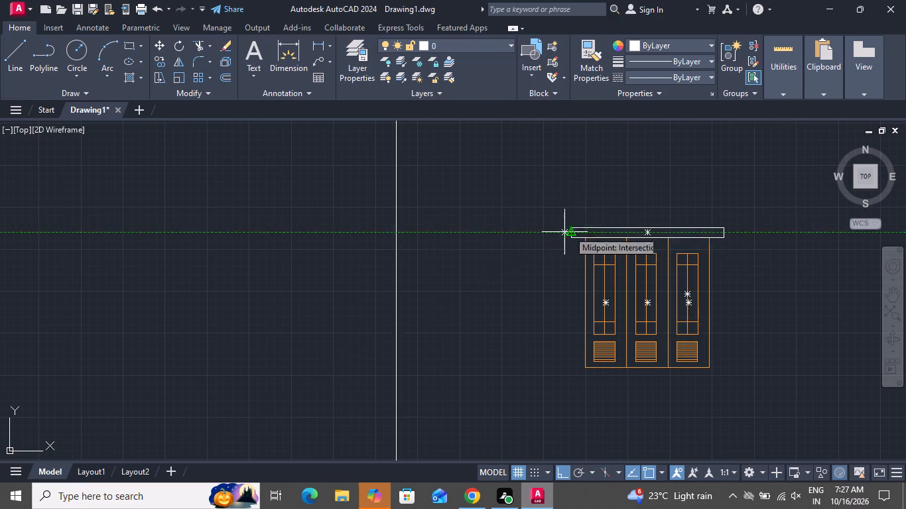
scroll(552, 234, "up", 2)
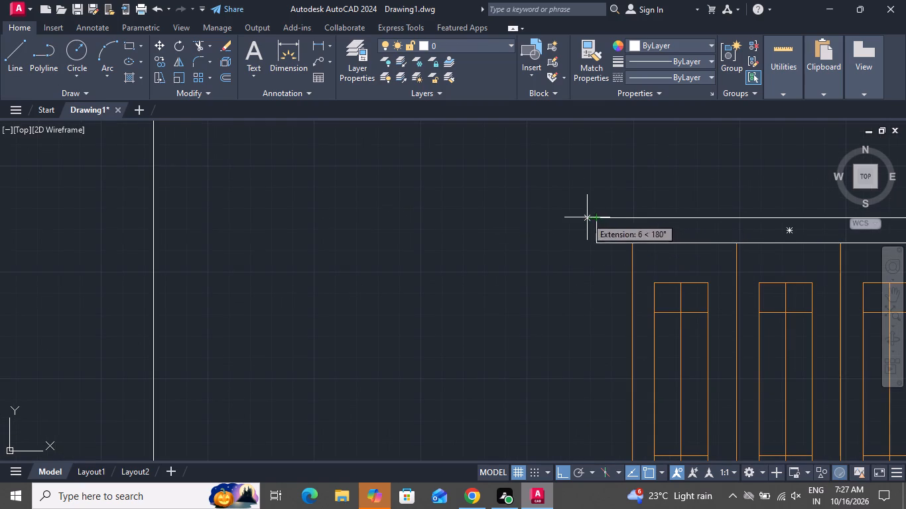
left_click(600, 216)
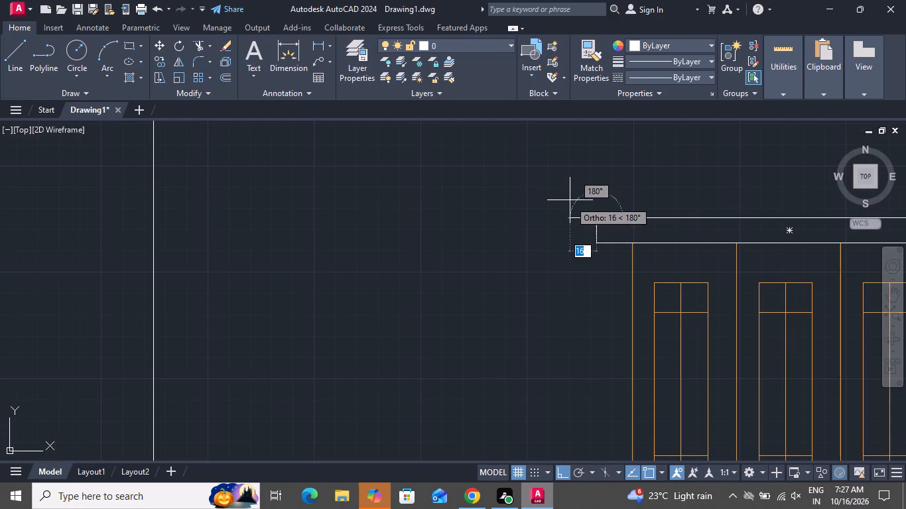
left_click(562, 466)
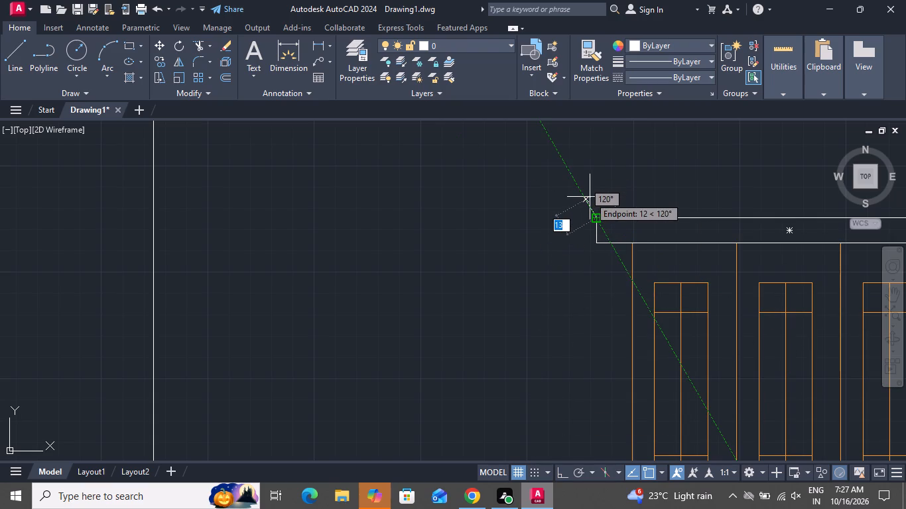
left_click(590, 197)
scroll(702, 196, "down", 2)
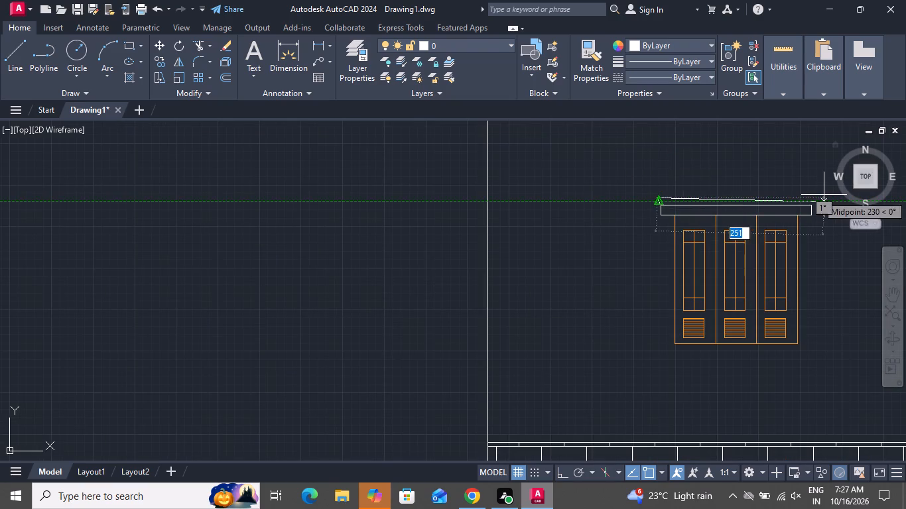
scroll(819, 199, "up", 2)
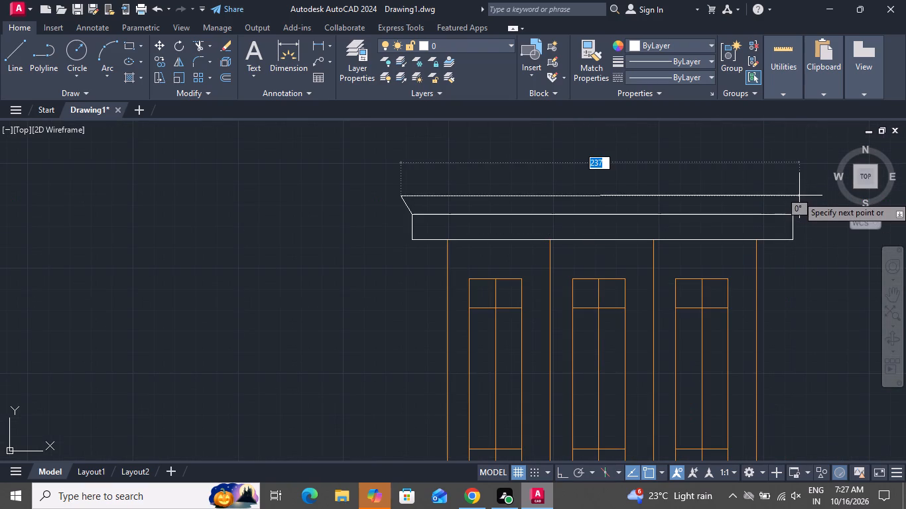
left_click(799, 196)
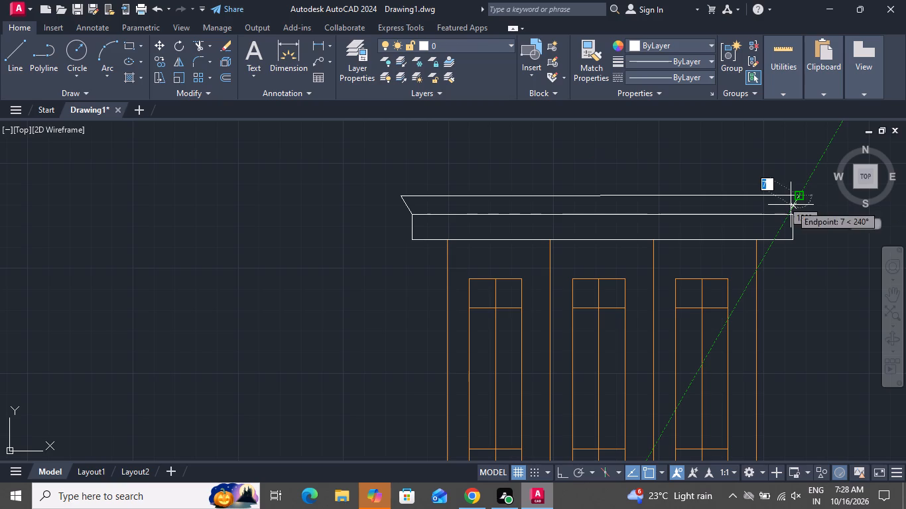
left_click(795, 211)
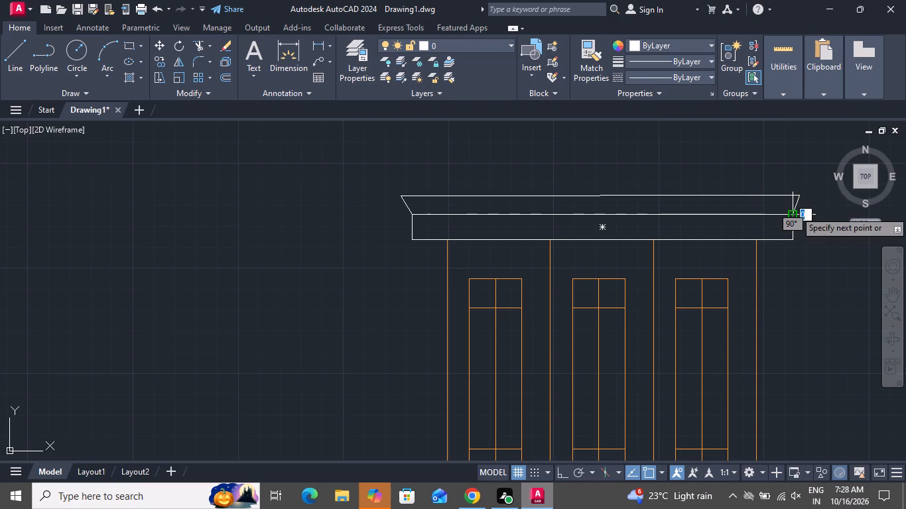
right_click(795, 211)
left_click(803, 231)
Fill the rectangle and the flared band above the three panels with a black SOLID hatch.
scroll(696, 267, "down", 1)
scroll(637, 274, "down", 2)
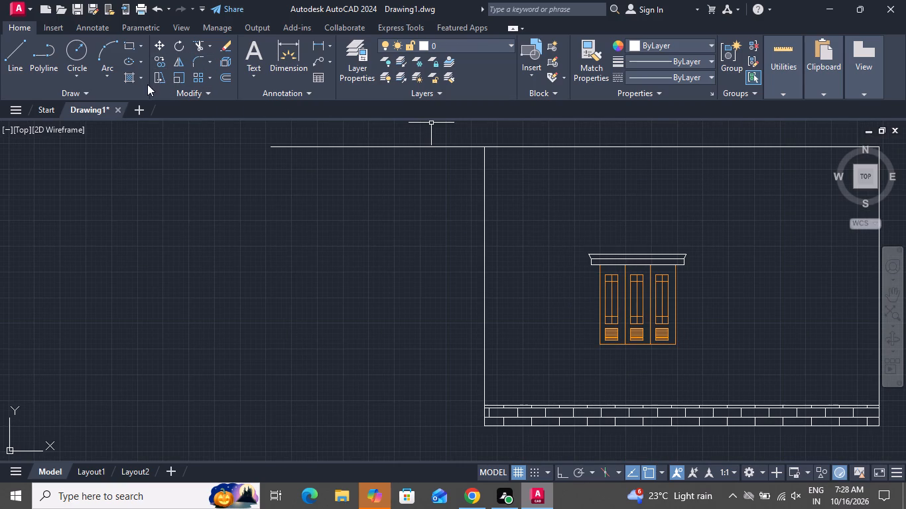
left_click(131, 74)
scroll(141, 76, "down", 1)
scroll(148, 79, "up", 1)
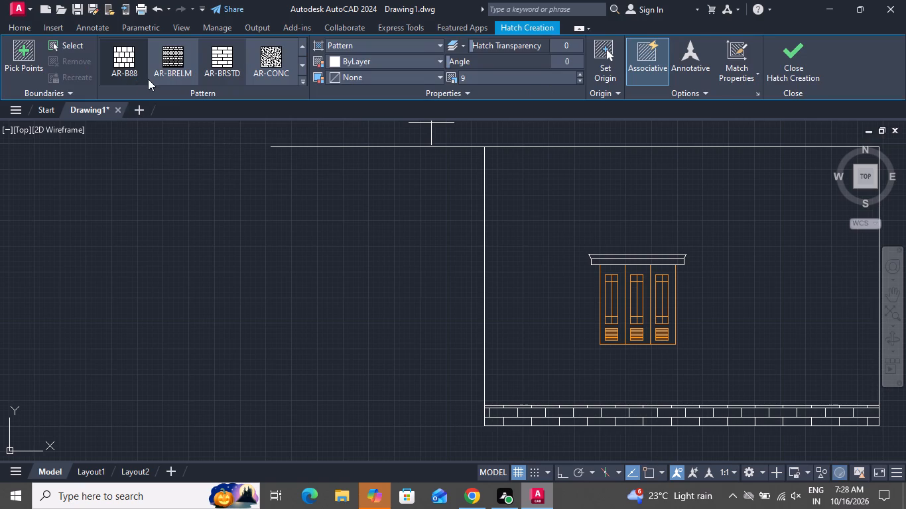
scroll(148, 79, "up", 4)
scroll(150, 80, "down", 2)
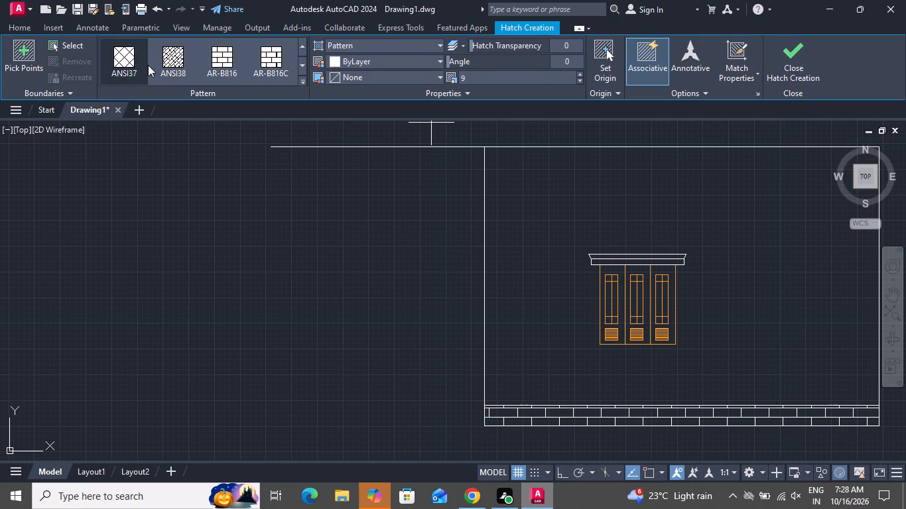
scroll(148, 65, "down", 2)
scroll(148, 65, "up", 3)
scroll(148, 65, "down", 1)
scroll(148, 65, "up", 2)
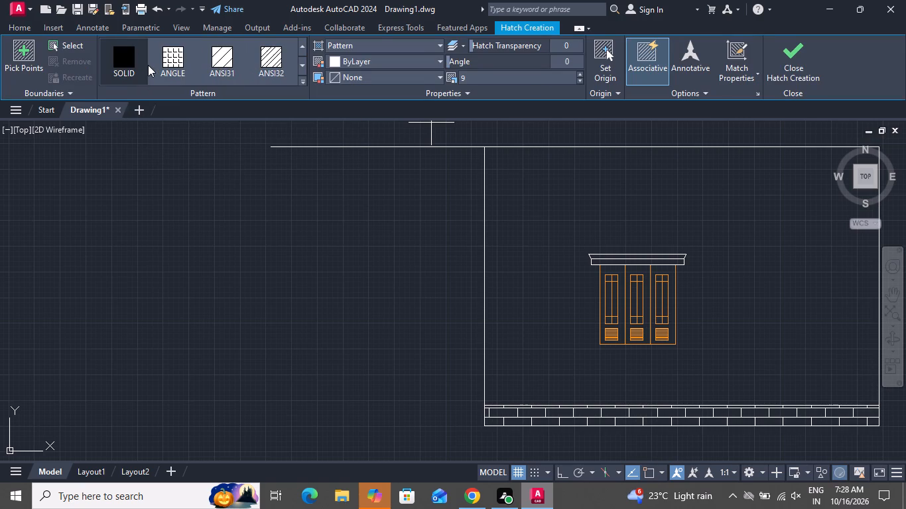
left_click(134, 56)
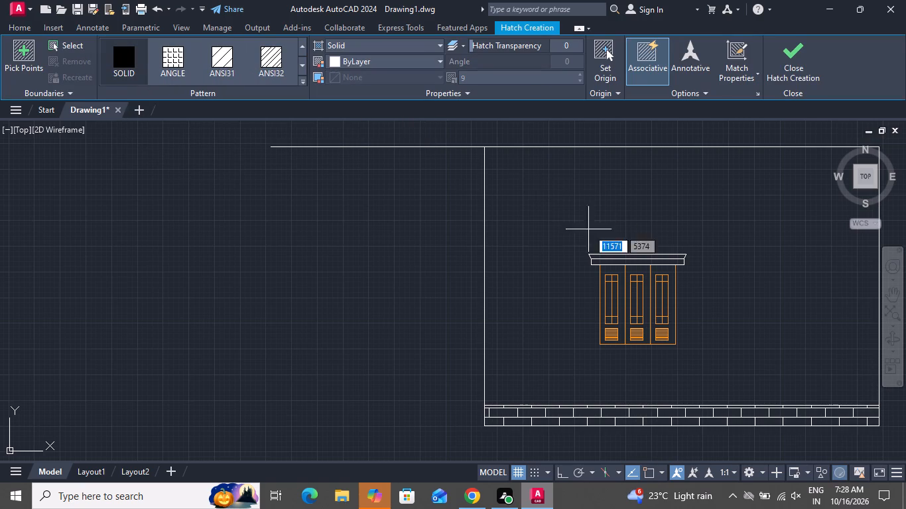
scroll(645, 254, "up", 1)
scroll(645, 254, "down", 1)
scroll(644, 263, "up", 1)
scroll(644, 263, "down", 1)
scroll(644, 263, "up", 1)
left_click(645, 266)
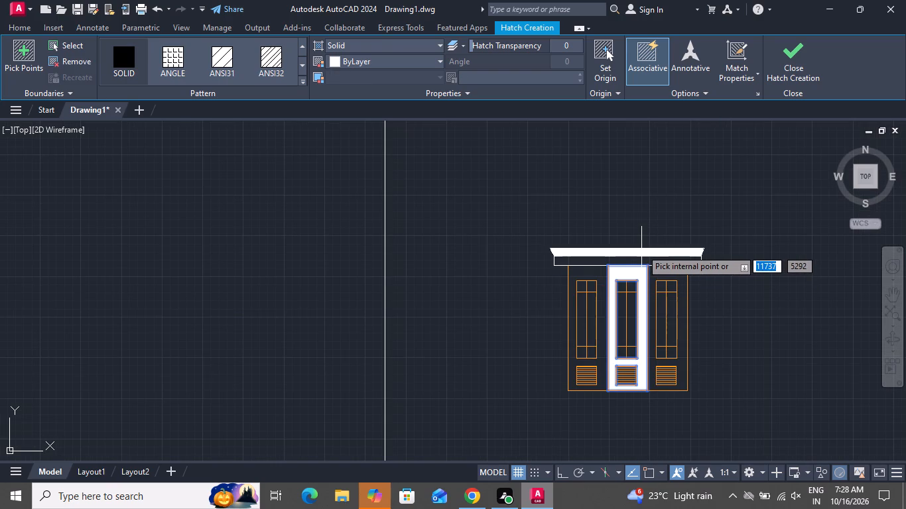
key("ctrl+z")
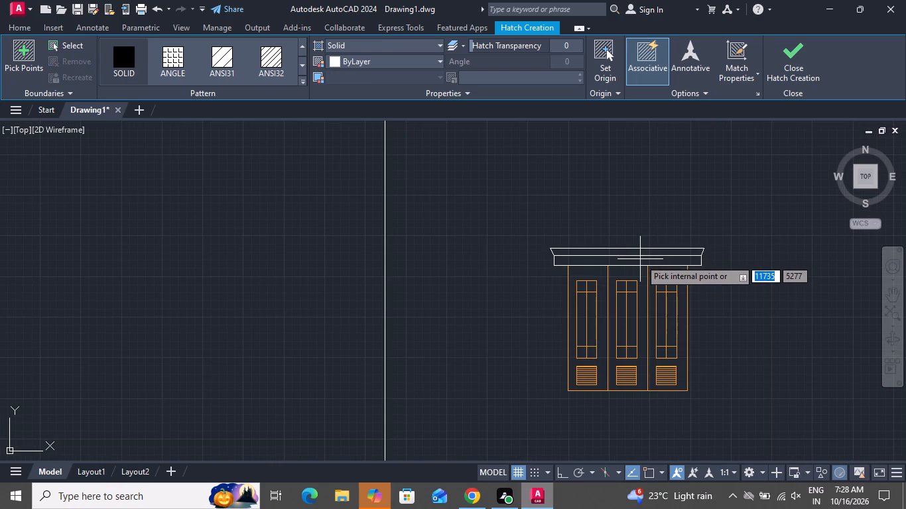
left_click(639, 258)
left_click(641, 251)
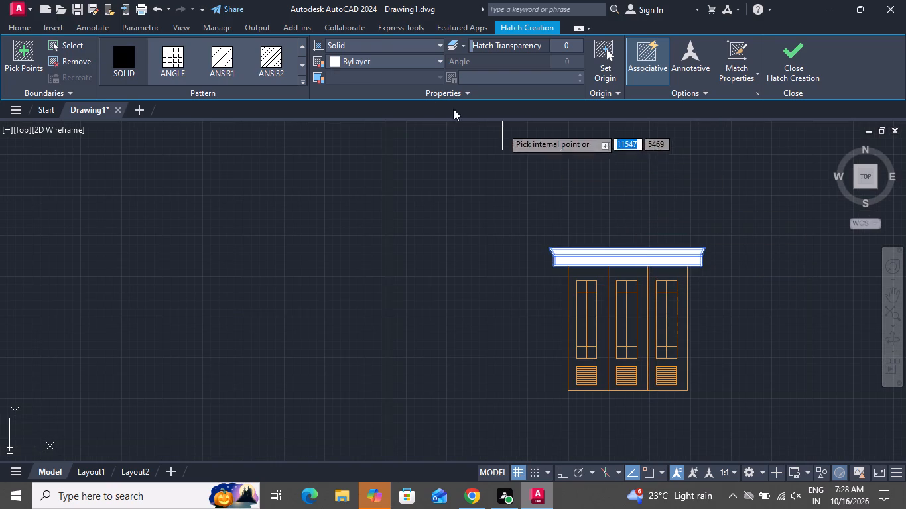
left_click(402, 64)
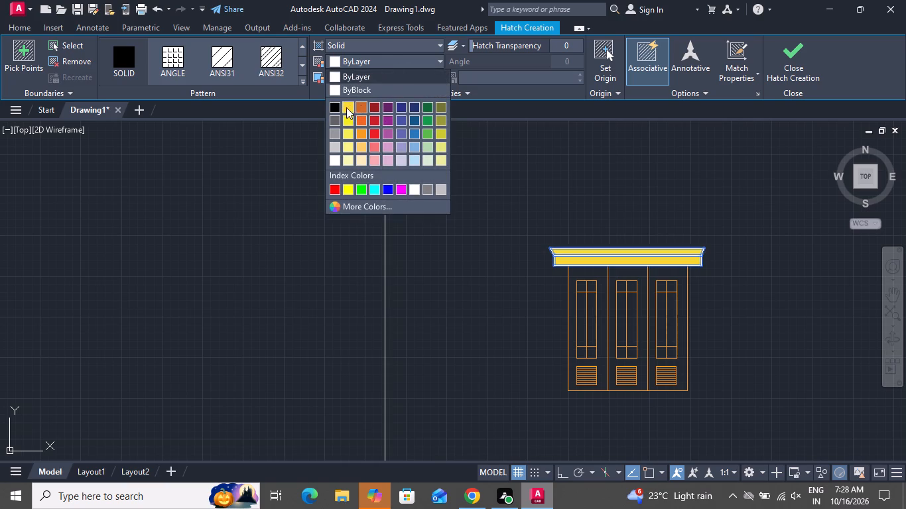
left_click(337, 107)
key("Escape")
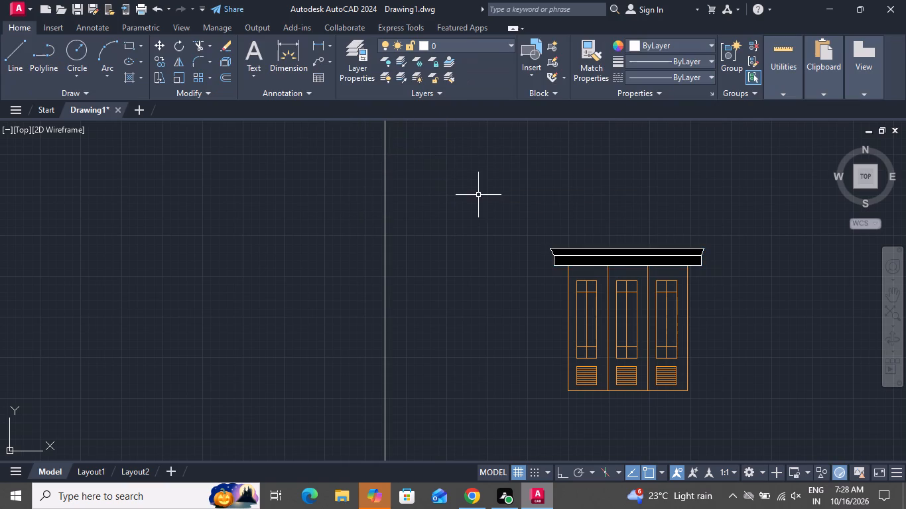
Copy the three-panel unit with its cornice about 378 east and 6 north inside the outline, from its bottom-left corner.
scroll(521, 235, "down", 1)
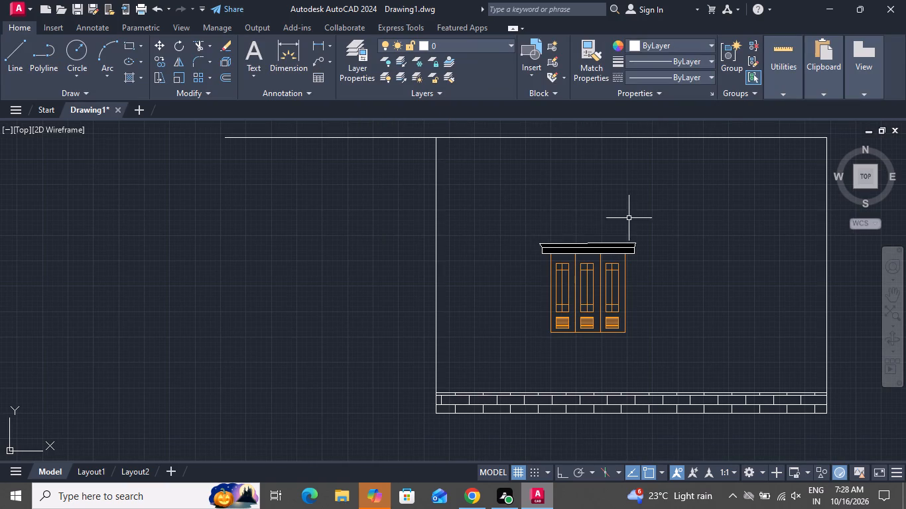
left_click(663, 227)
left_click(526, 341)
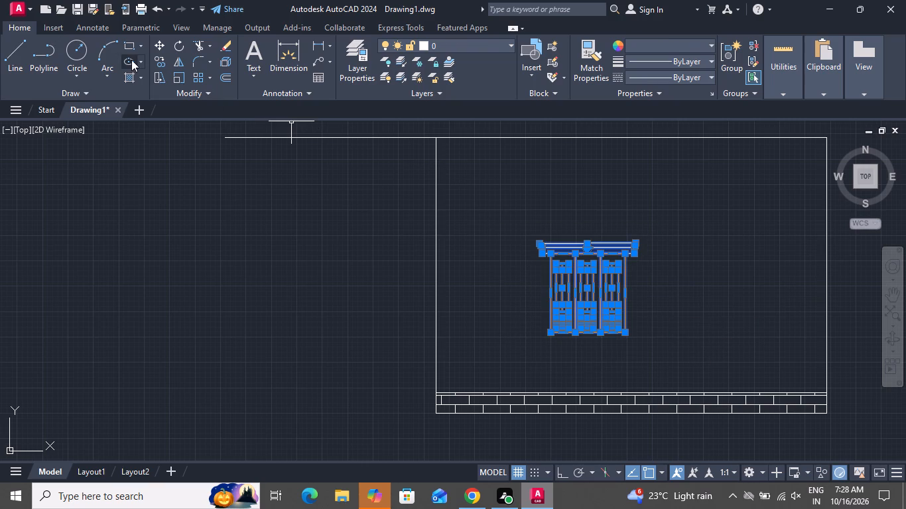
left_click(164, 61)
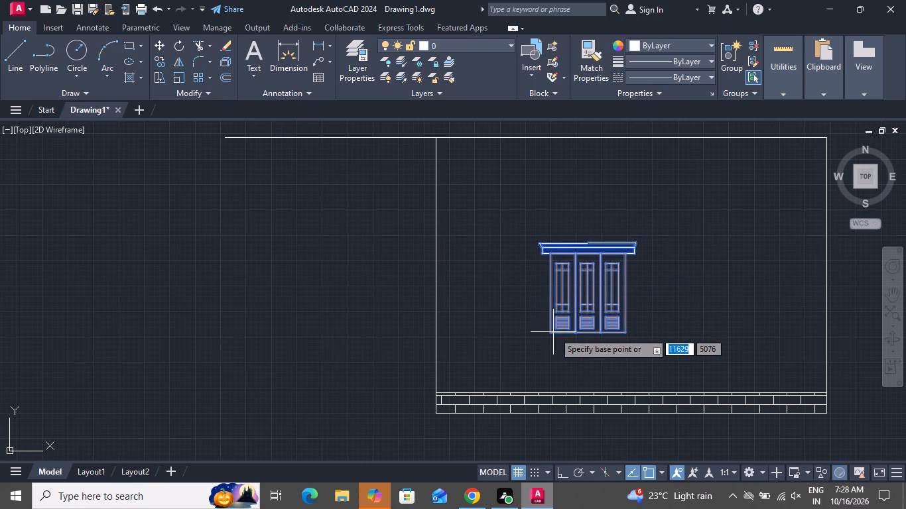
left_click_drag(548, 333, 558, 335)
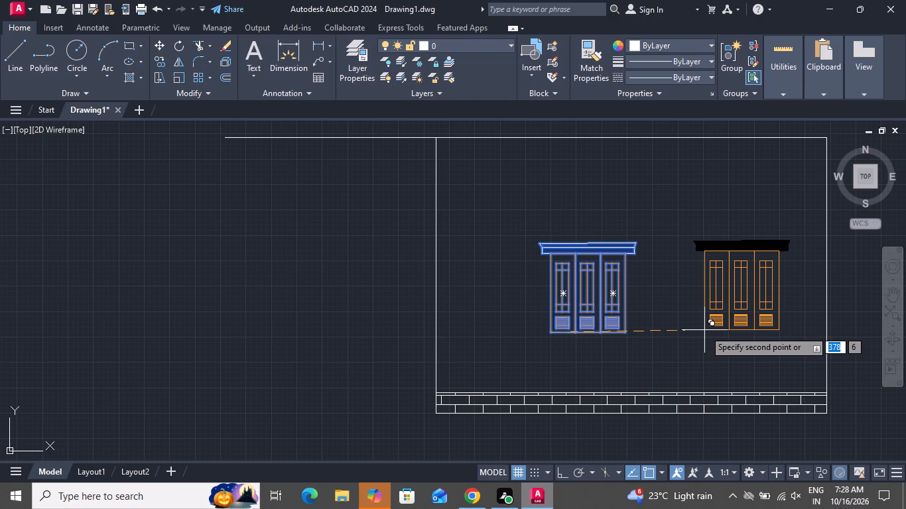
left_click(704, 330)
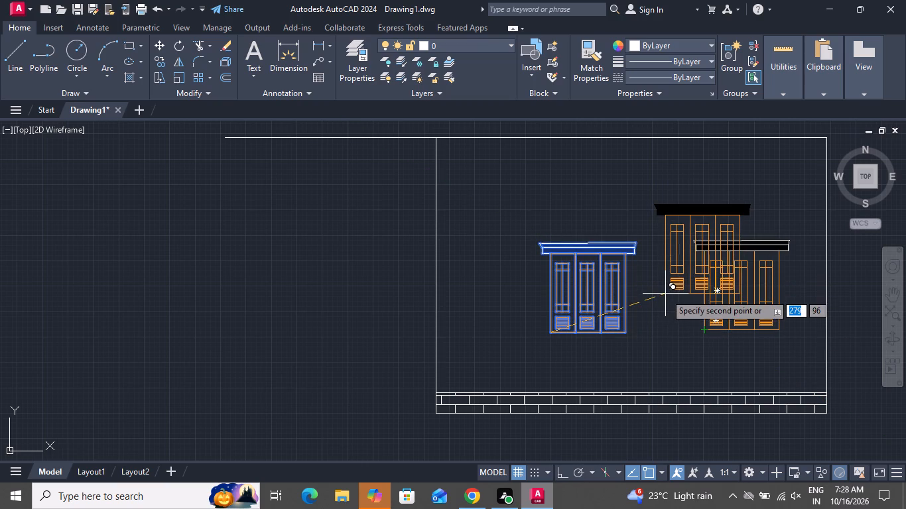
right_click(671, 293)
left_click(678, 317)
Move the western three-panel unit with its cornice about 129 west from its bottom-left corner.
left_click_drag(664, 233, 664, 243)
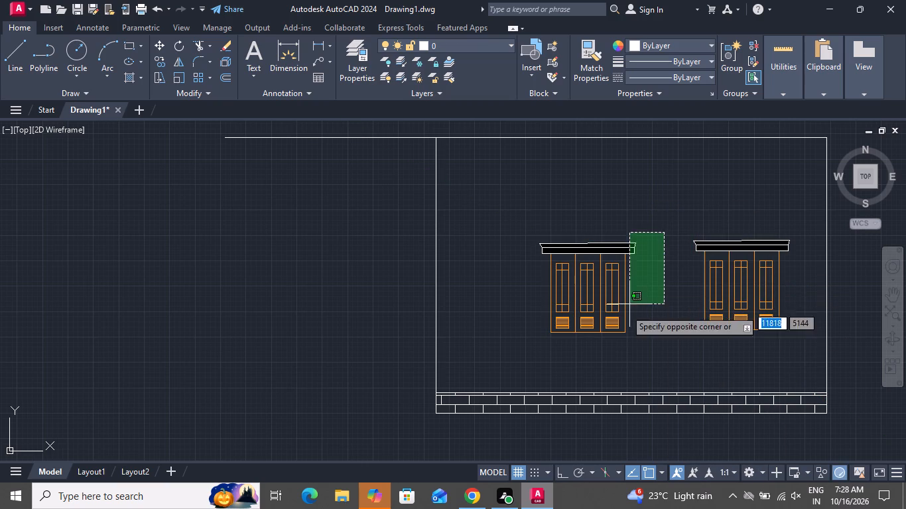
left_click(526, 341)
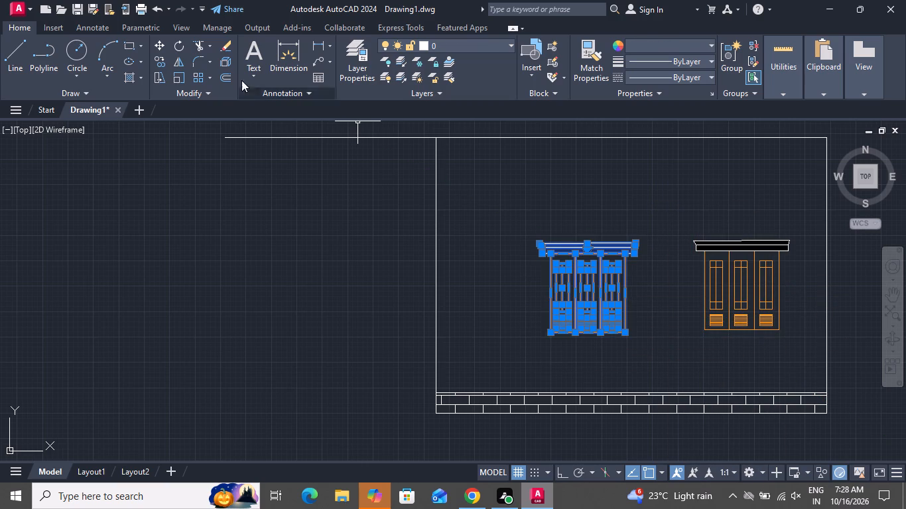
left_click(159, 50)
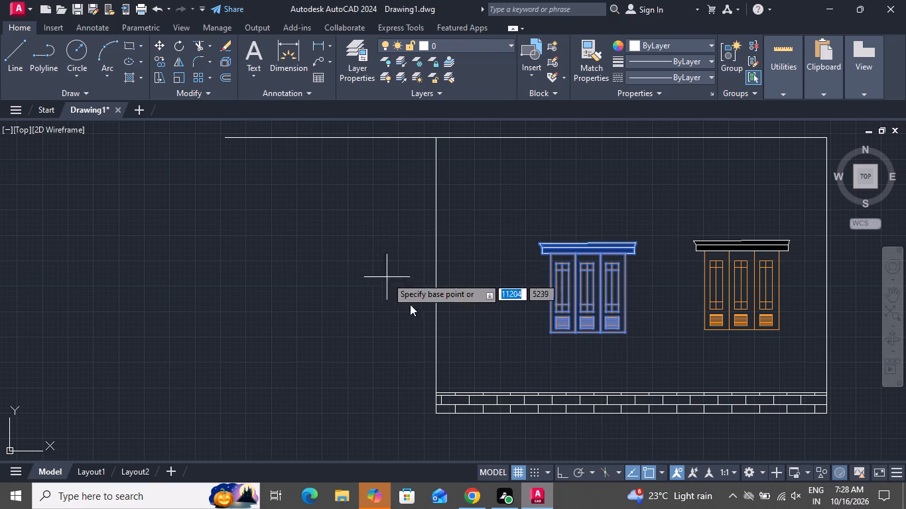
left_click(552, 333)
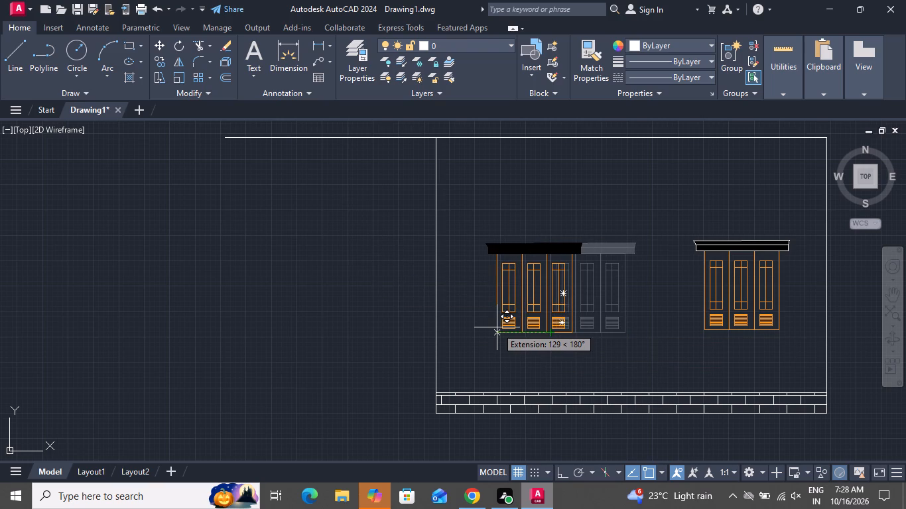
left_click(497, 327)
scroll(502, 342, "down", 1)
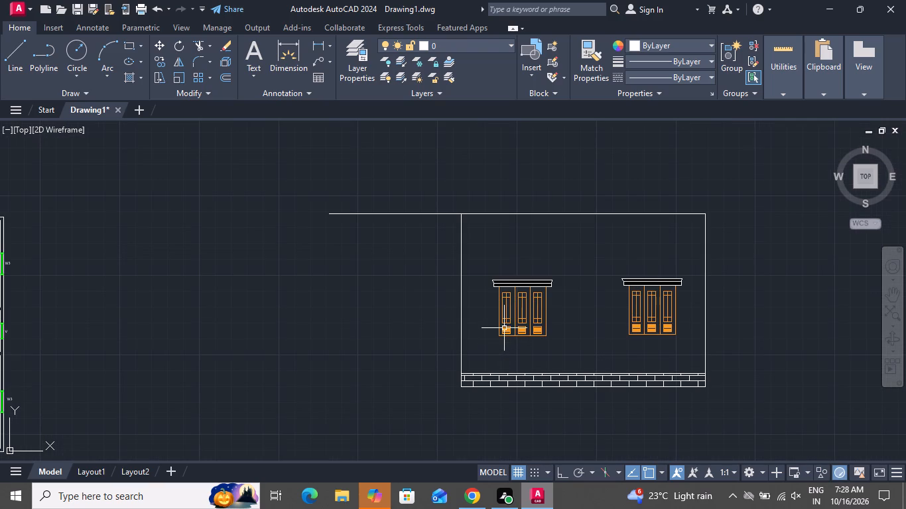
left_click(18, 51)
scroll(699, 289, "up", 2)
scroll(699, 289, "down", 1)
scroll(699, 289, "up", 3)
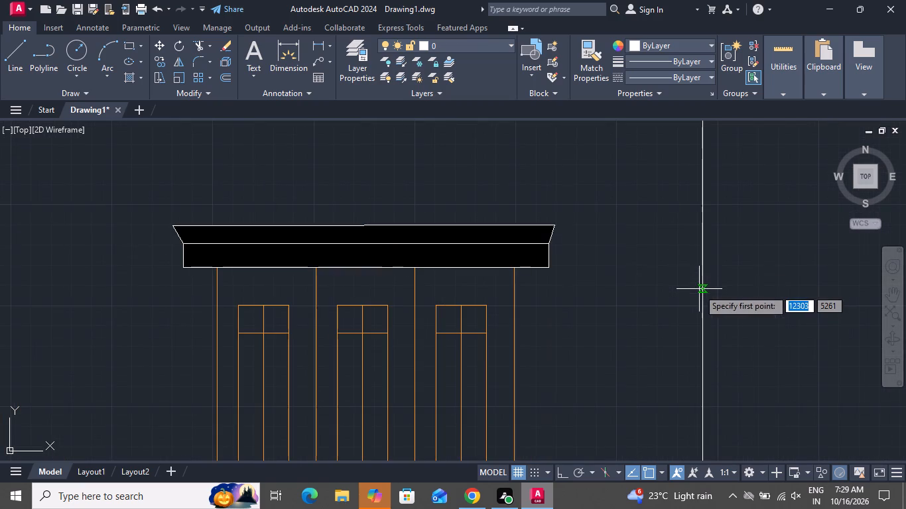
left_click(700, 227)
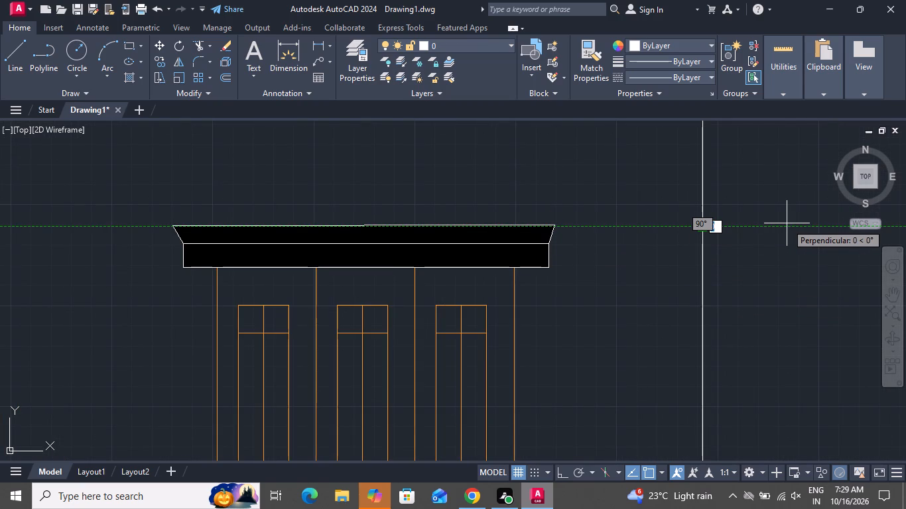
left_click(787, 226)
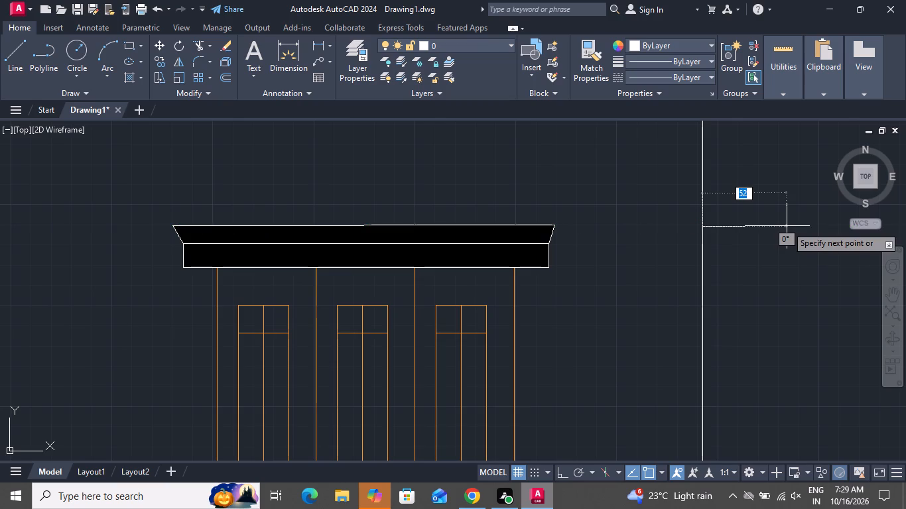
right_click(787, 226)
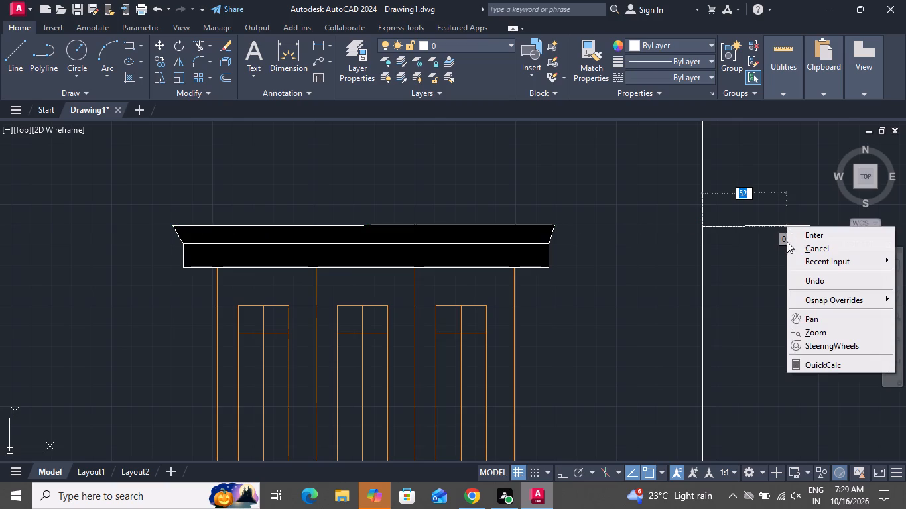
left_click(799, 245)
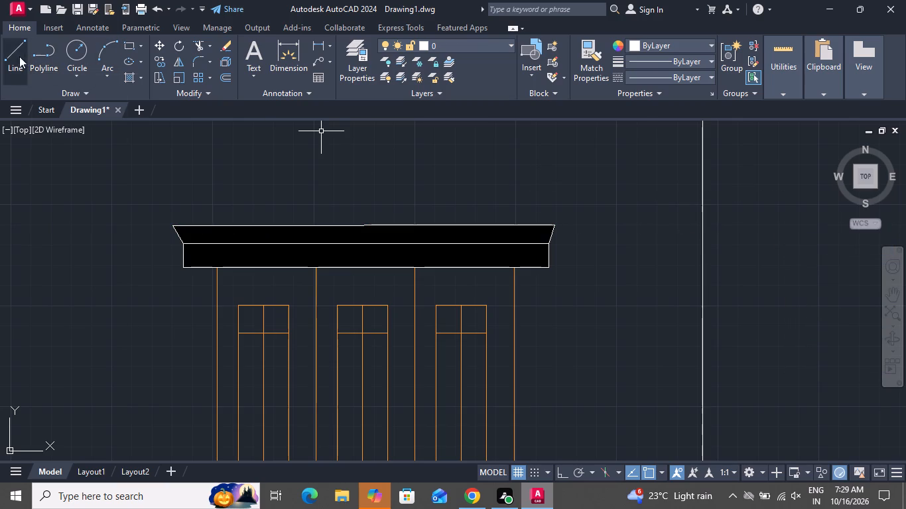
With Ortho on, draw a line about 76 east from the outline's east edge, level with the cornice tops.
left_click(19, 56)
scroll(510, 221, "down", 1)
right_click(510, 221)
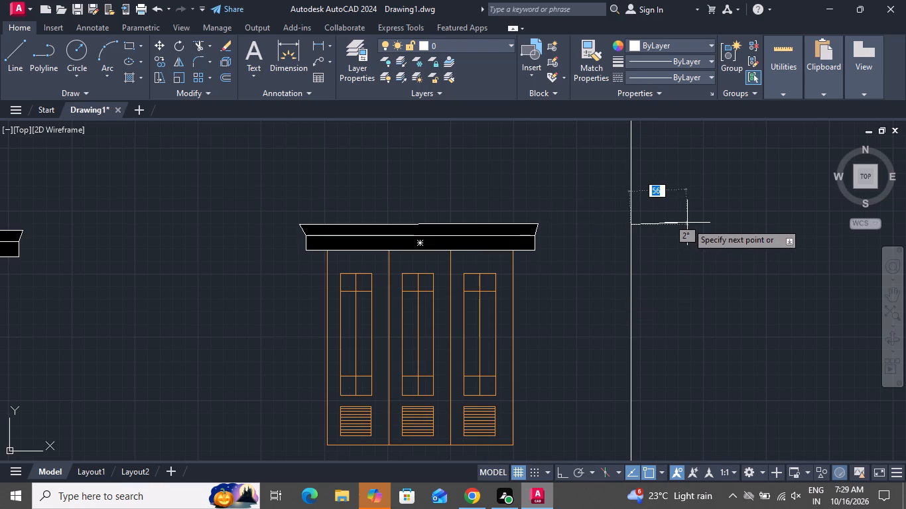
left_click(563, 469)
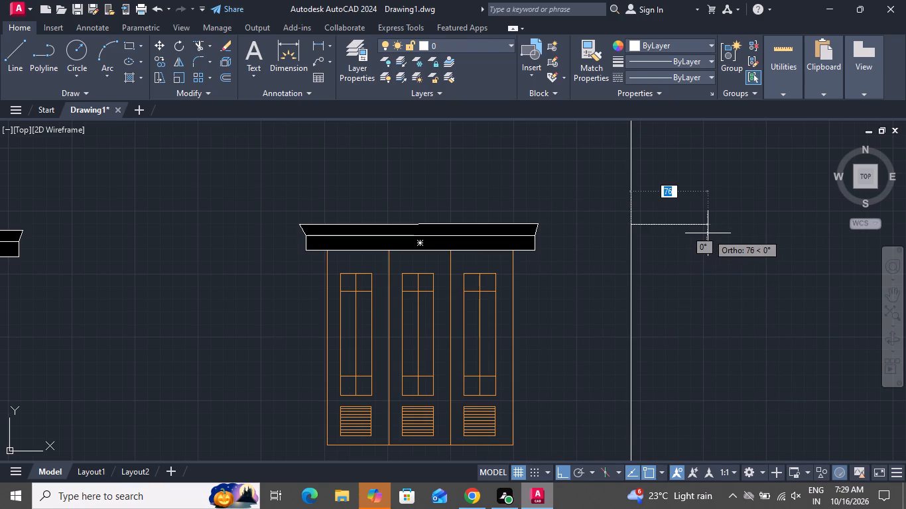
left_click(708, 233)
right_click(708, 233)
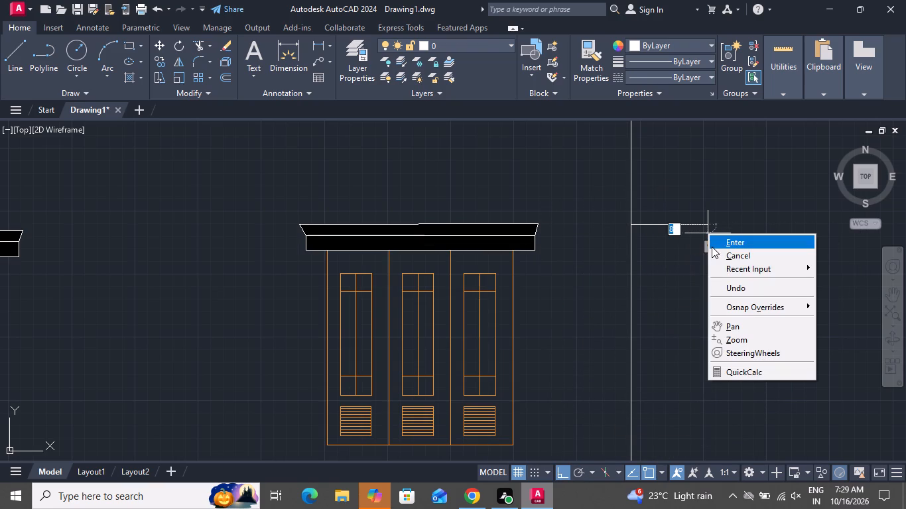
left_click(718, 253)
Draw a lower line about 67 east, level with the base of the cornice flare, and slope it up to the upper line's end.
left_click(8, 70)
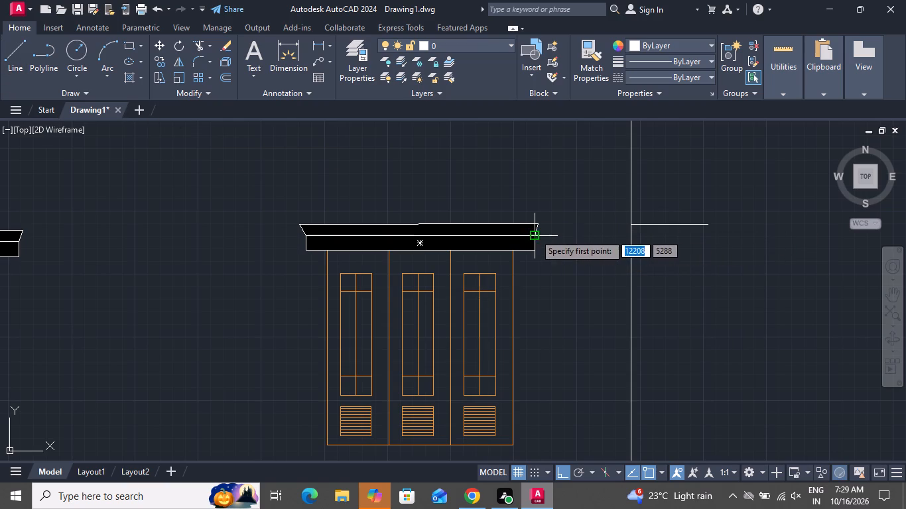
left_click(627, 235)
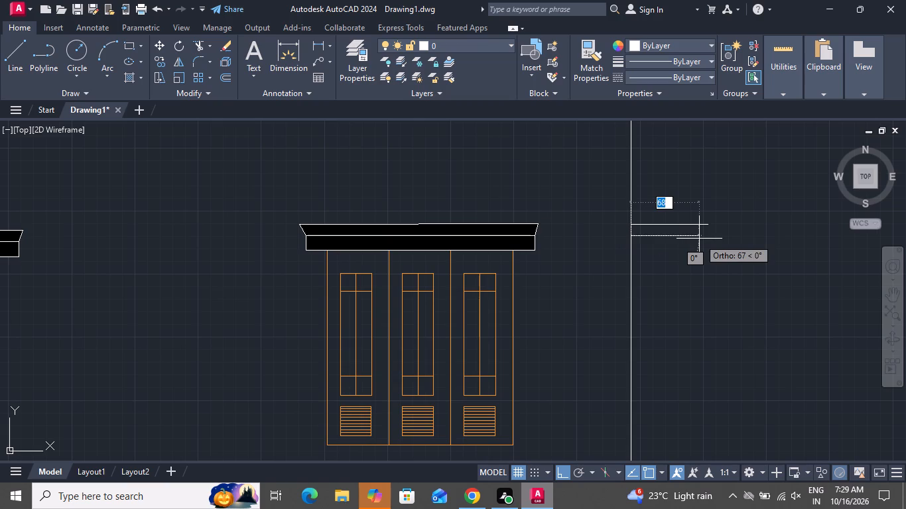
left_click(699, 239)
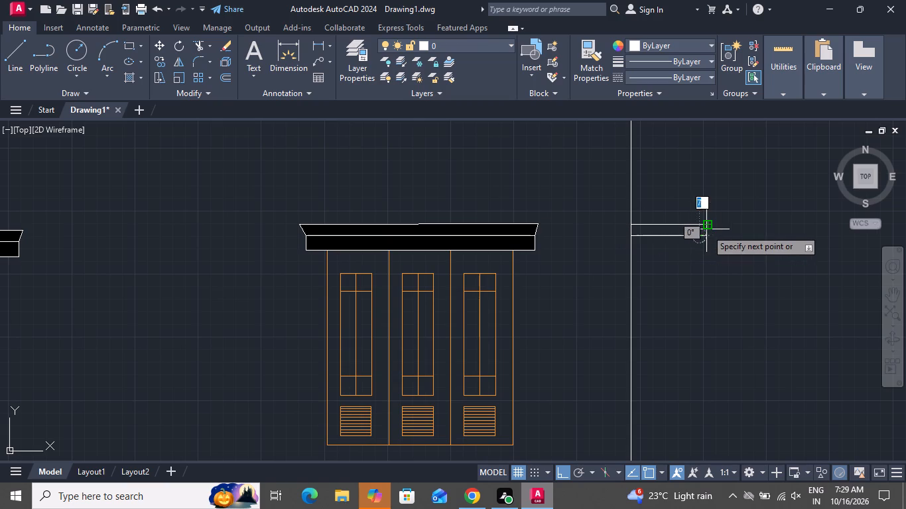
scroll(709, 229, "up", 3)
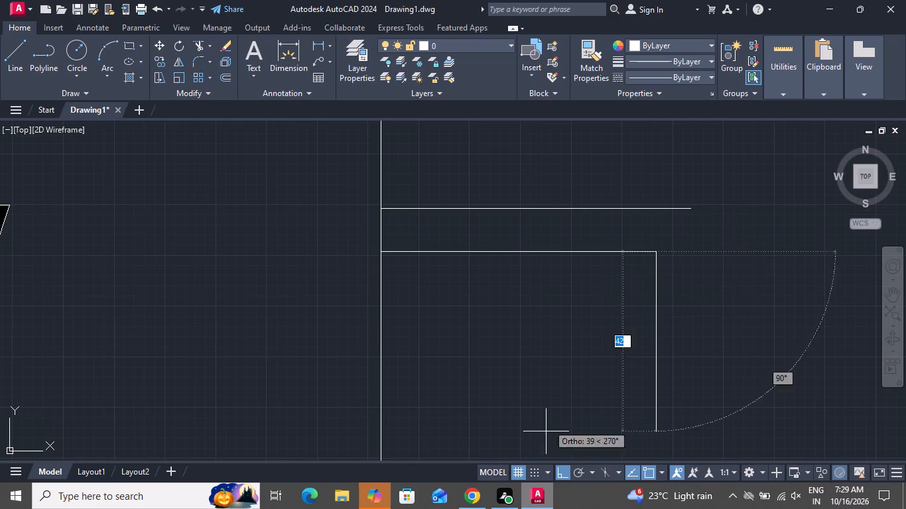
left_click(560, 467)
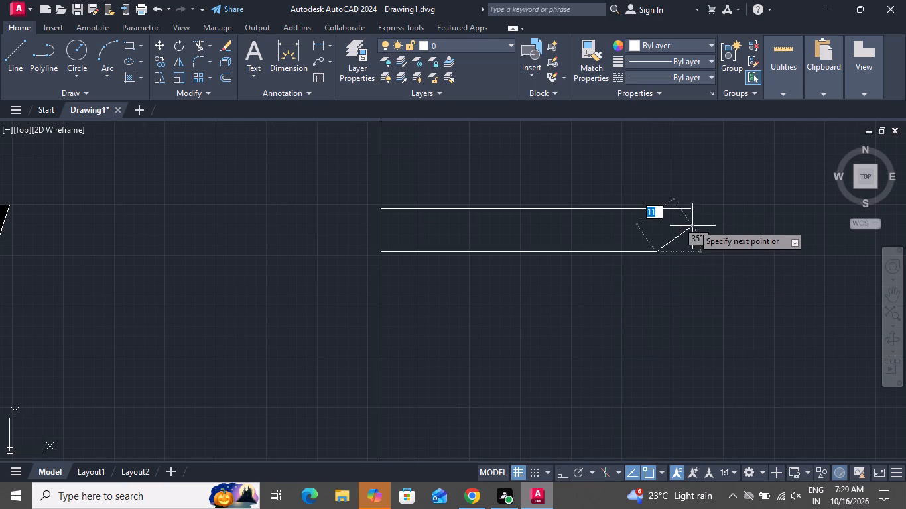
left_click(690, 209)
right_click(690, 209)
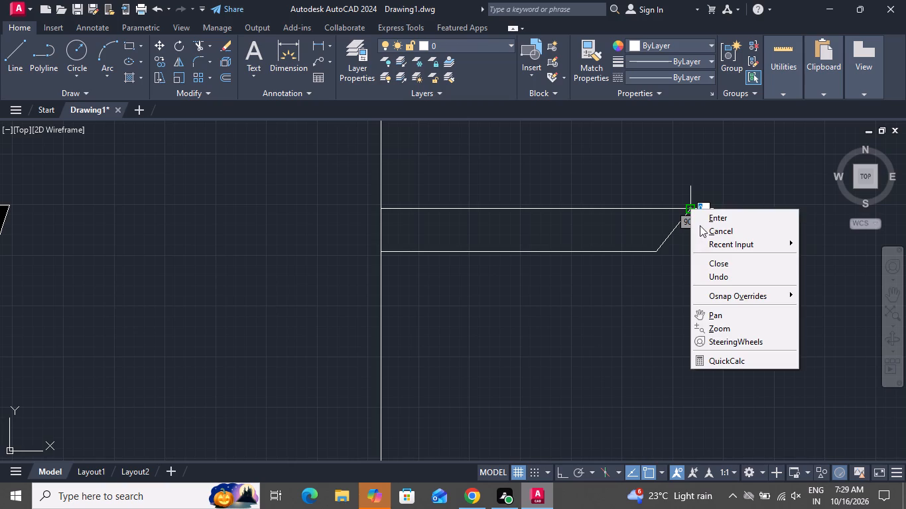
left_click(700, 223)
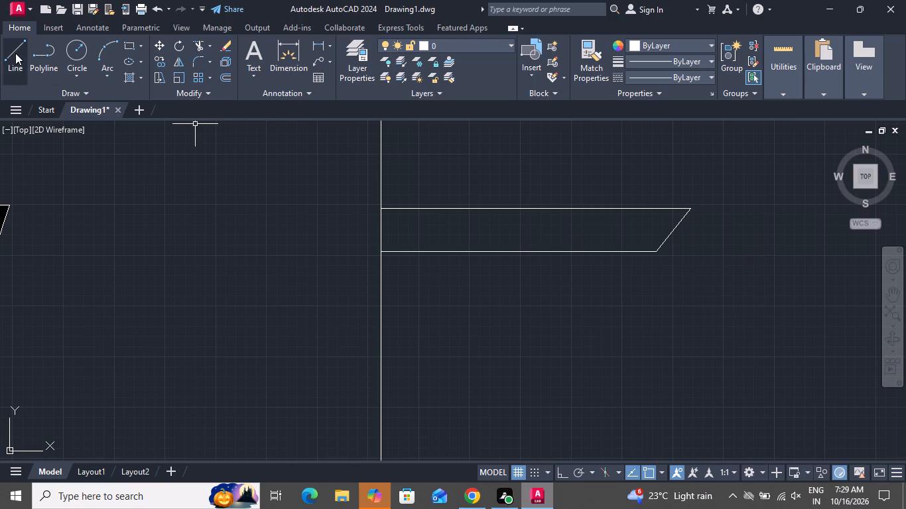
Fill the projecting band on the outline's east side with a black SOLID hatch.
left_click(132, 75)
left_click(117, 62)
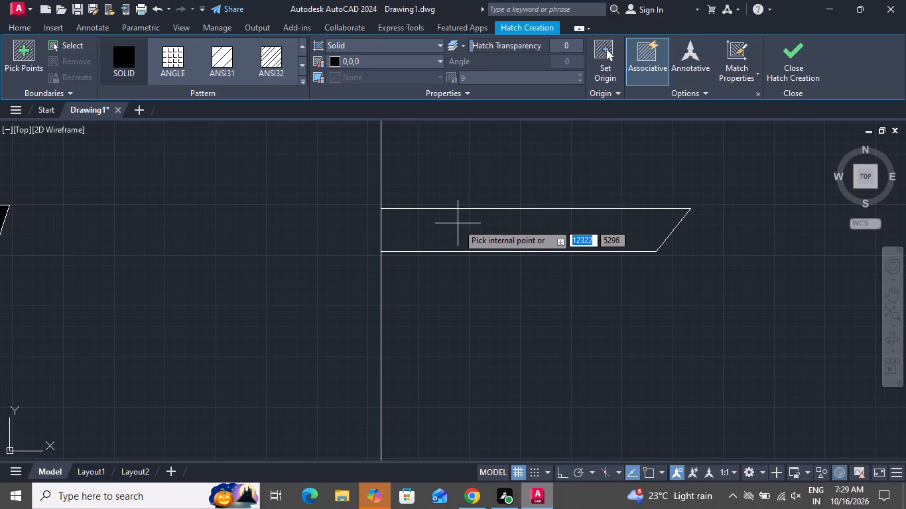
left_click(458, 223)
right_click(432, 299)
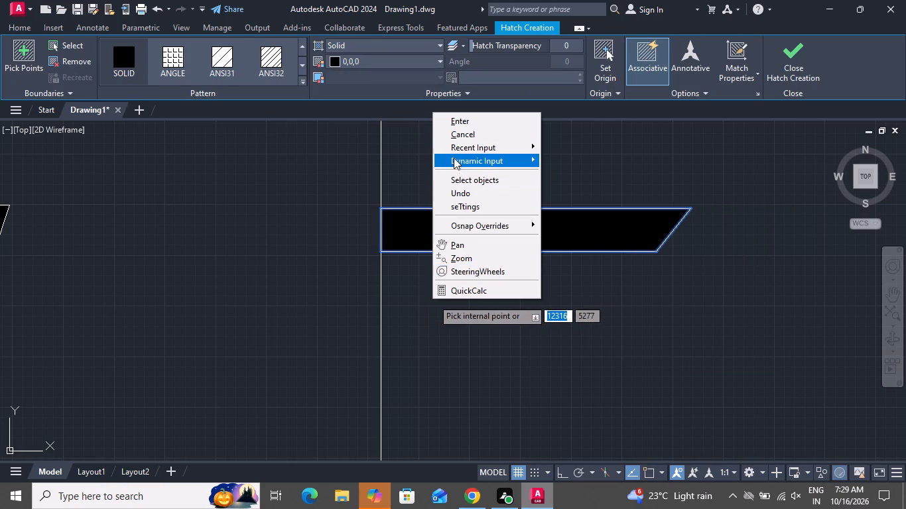
left_click(450, 137)
Trim off the part of the outline's top line that extends west of the west edge.
scroll(452, 298, "down", 5)
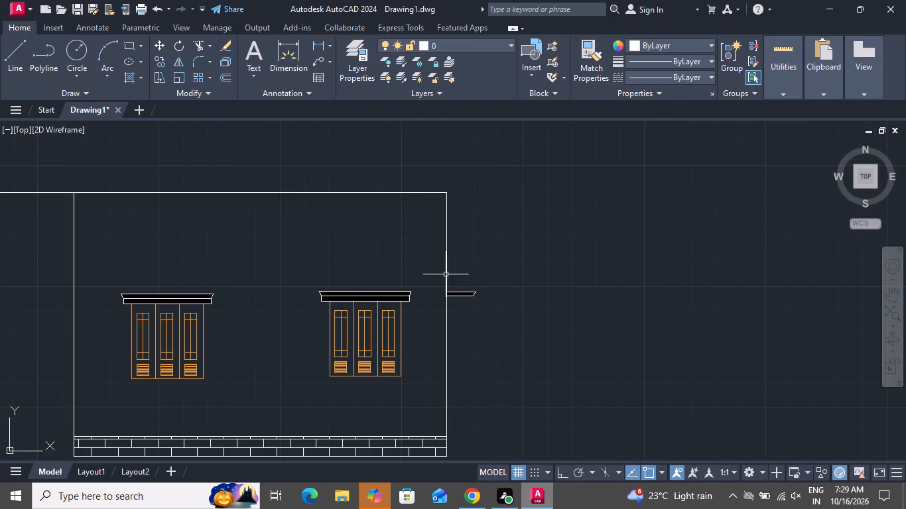
scroll(505, 273, "down", 2)
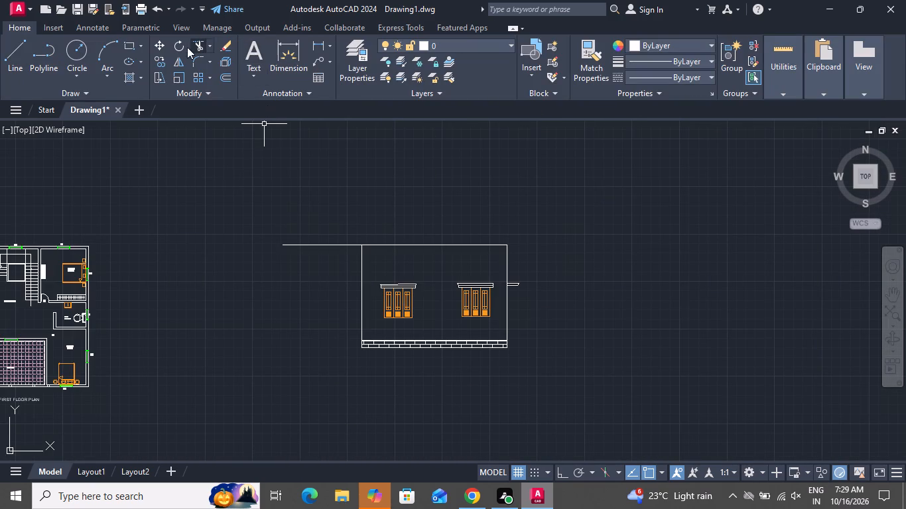
left_click(194, 47)
left_click(349, 230)
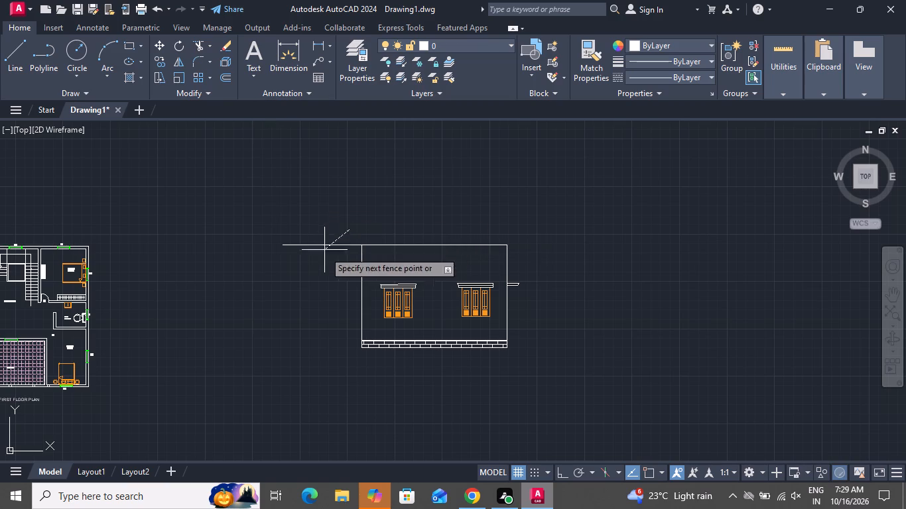
left_click(328, 284)
right_click(369, 187)
left_click(401, 209)
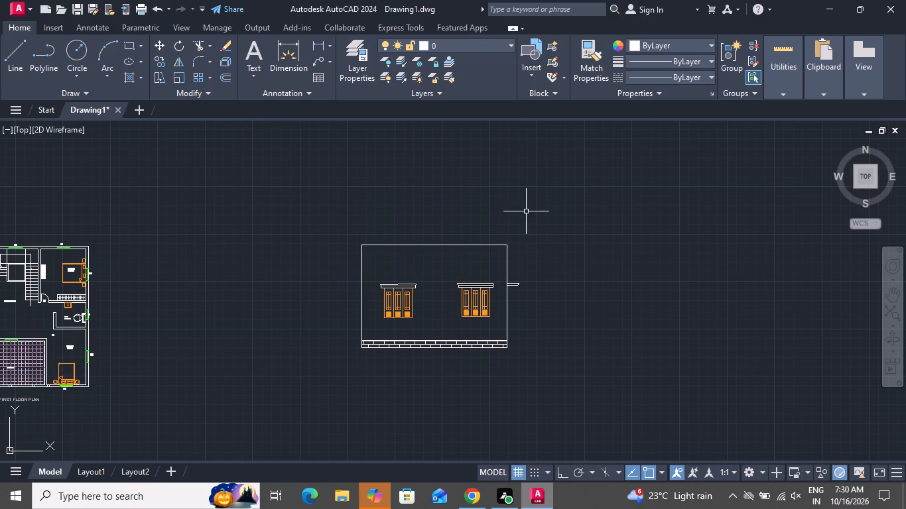
Copy the whole elevation upward, placing its bottom-left corner on the original outline's top-left corner.
left_click(526, 211)
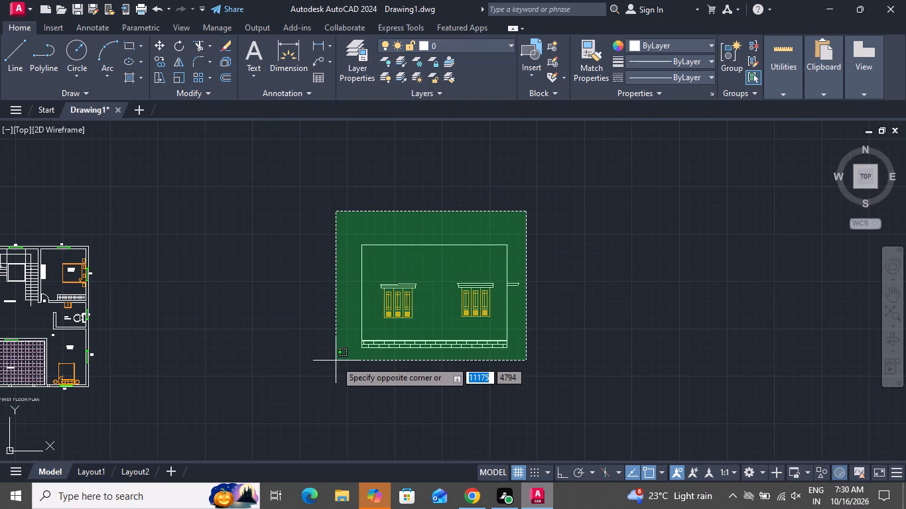
left_click(336, 363)
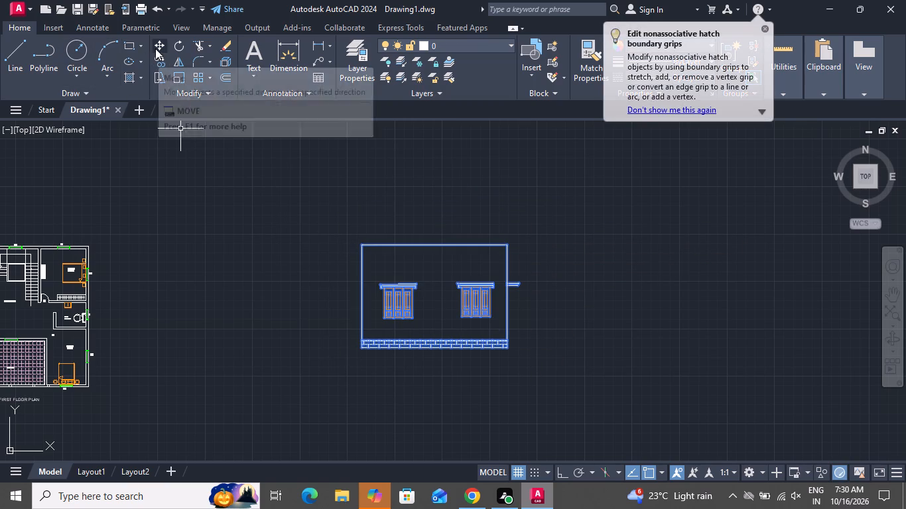
left_click(157, 61)
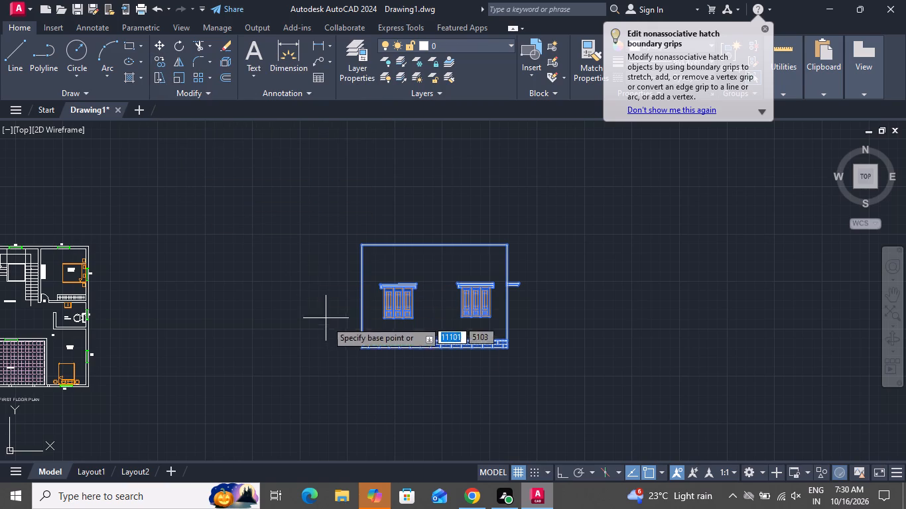
left_click(359, 348)
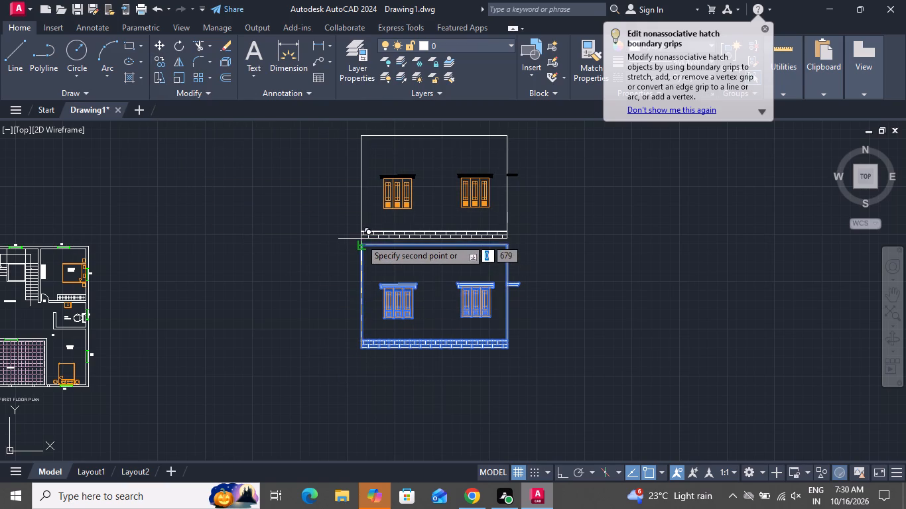
left_click(359, 243)
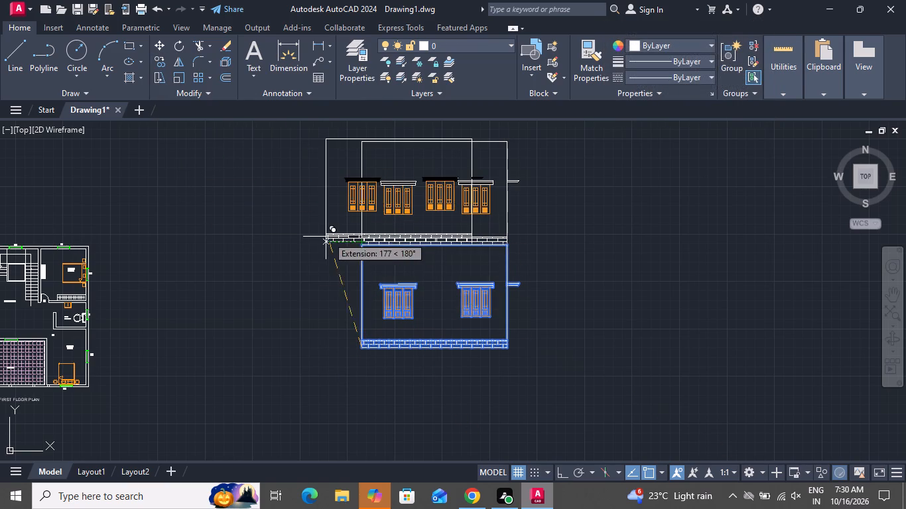
right_click(324, 237)
left_click(346, 256)
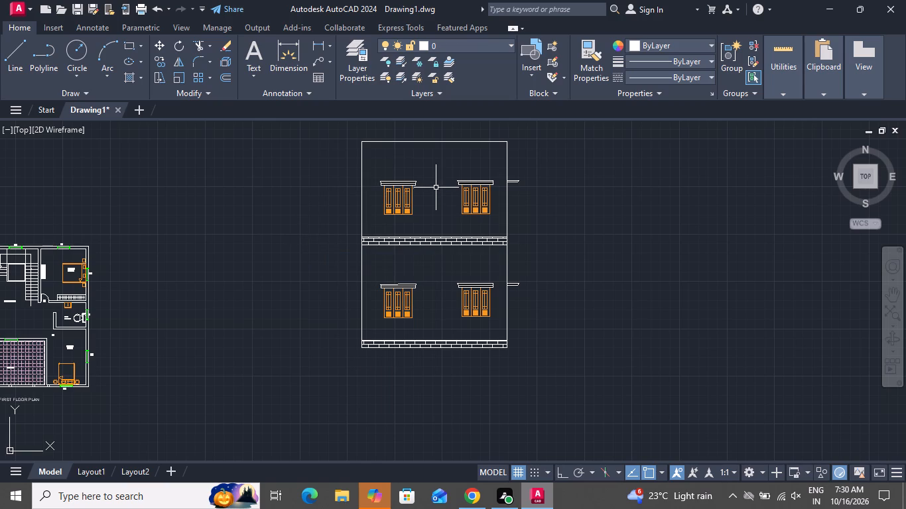
Draw a vertical line about 628 long from the midpoint of the elevation's top edge down to the upper brick band.
left_click(11, 46)
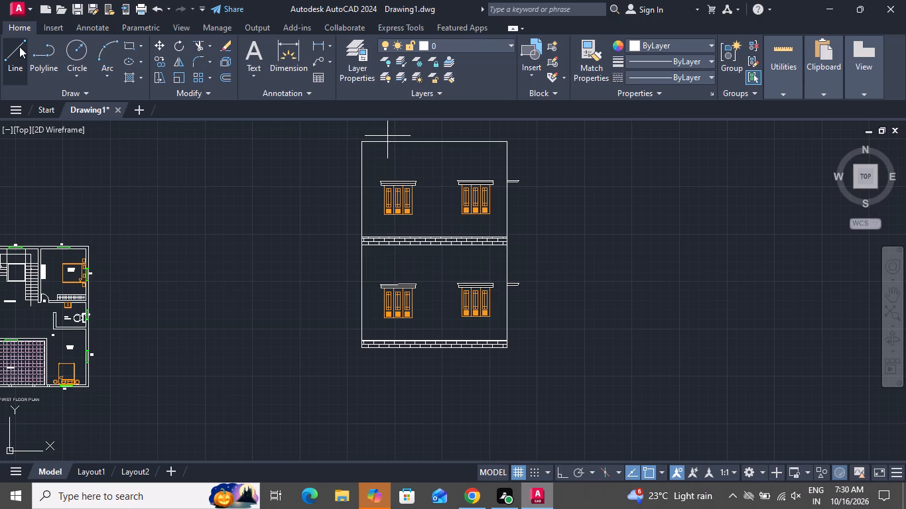
scroll(23, 101, "down", 1)
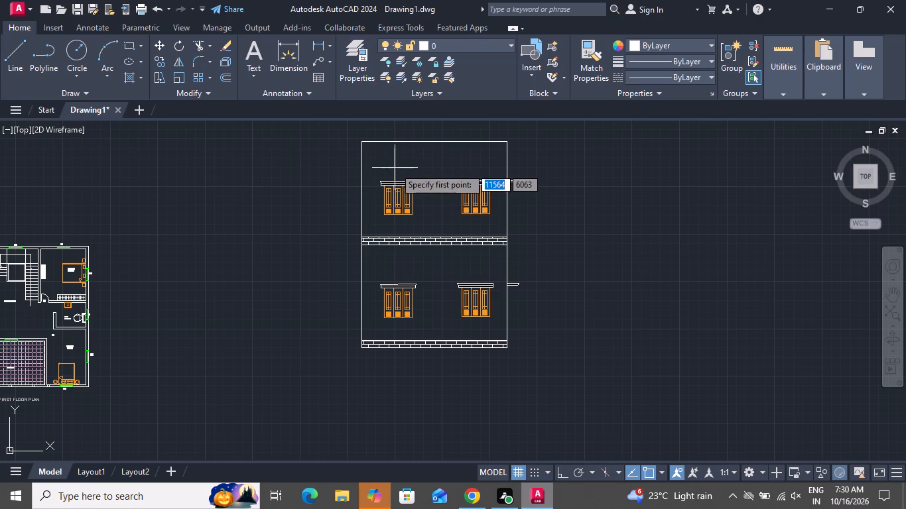
left_click(437, 141)
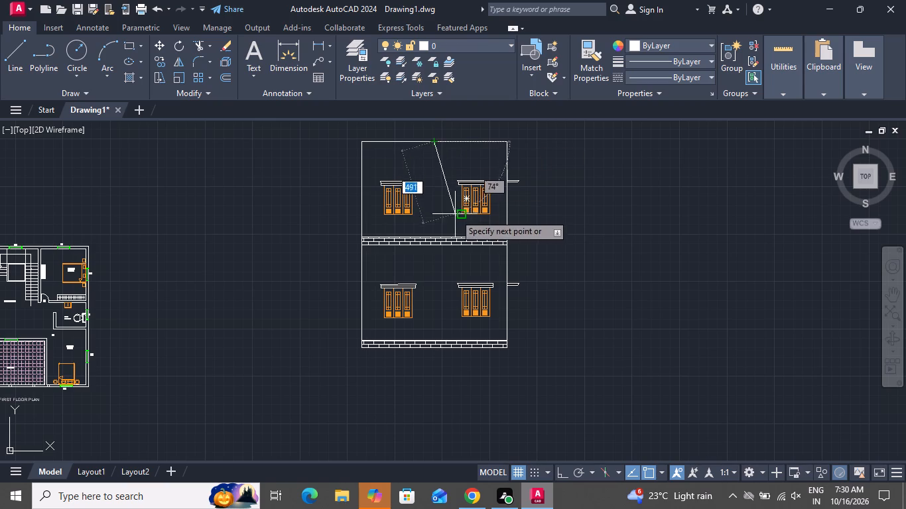
left_click(559, 477)
scroll(437, 198, "up", 2)
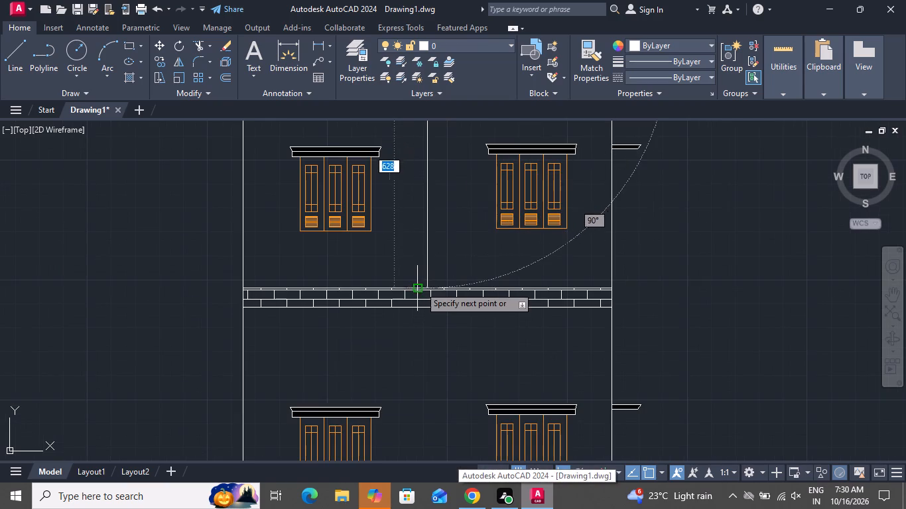
left_click(424, 286)
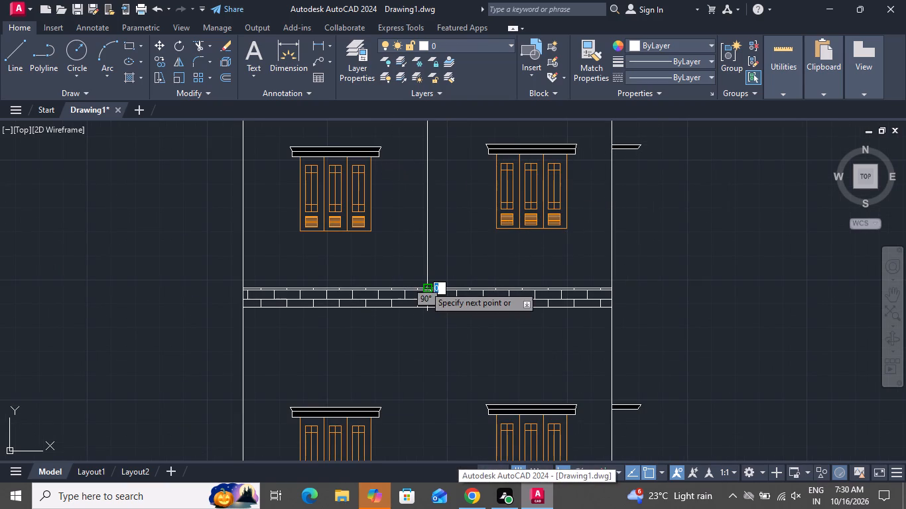
right_click(424, 286)
left_click(448, 305)
Move the upper storey's west louvred unit with its cornice a short distance west, toward the outline's west edge.
scroll(448, 303, "down", 2)
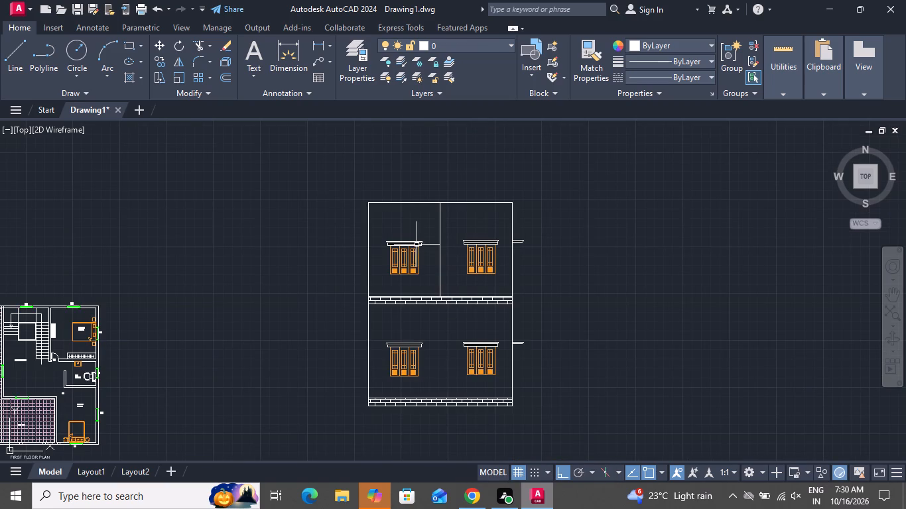
scroll(443, 252, "up", 1)
left_click(424, 217)
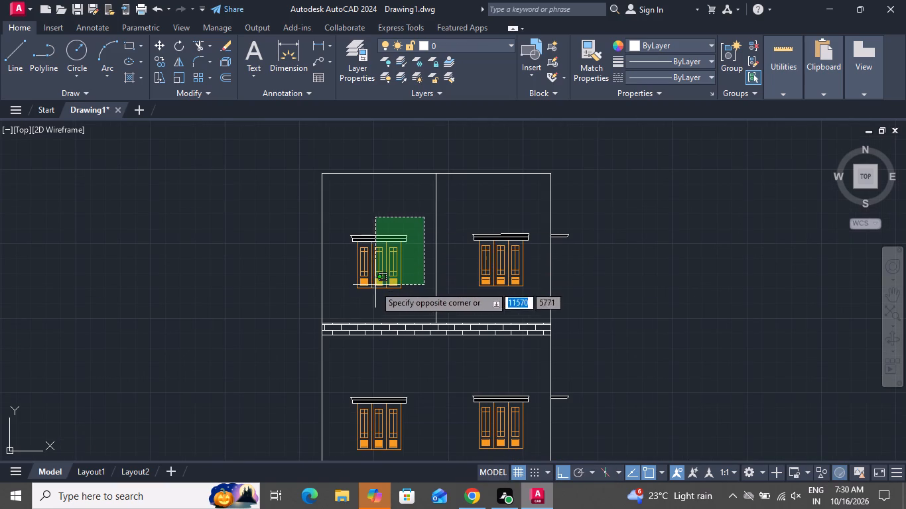
left_click(344, 297)
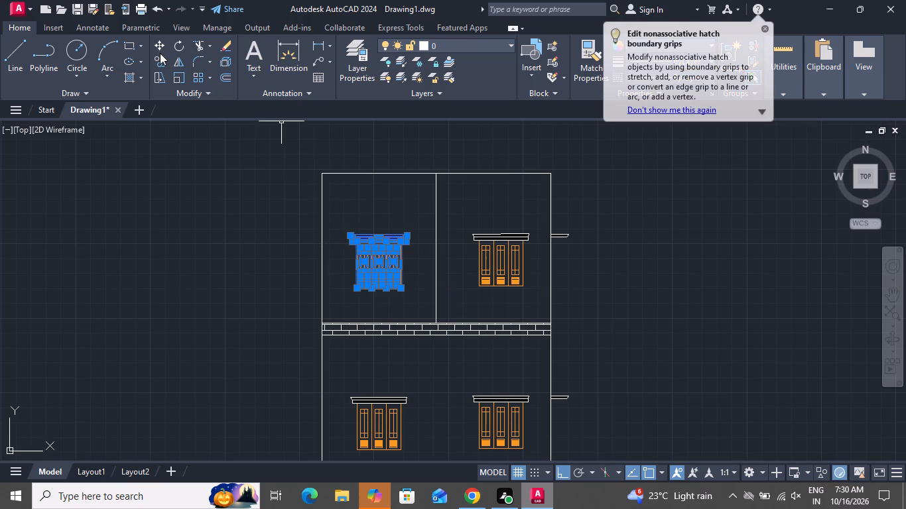
left_click(157, 49)
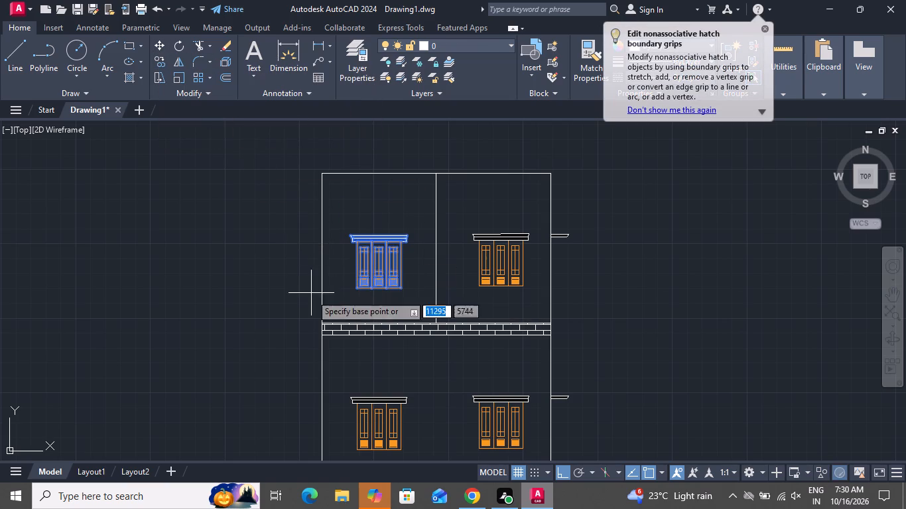
left_click(356, 288)
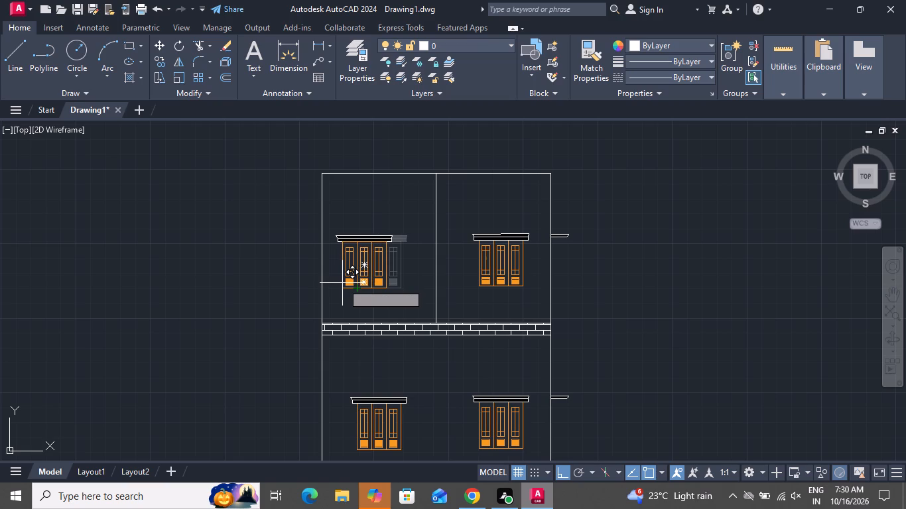
left_click(342, 283)
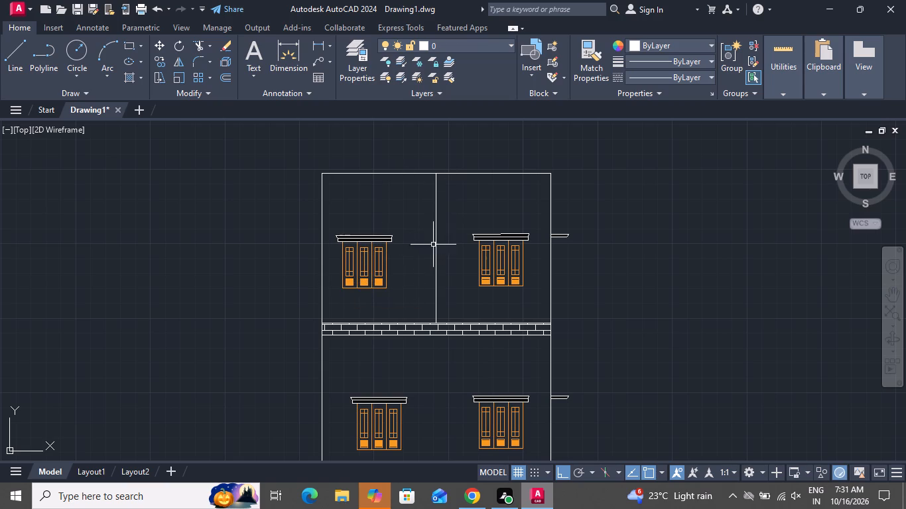
Insert the imperial Door Elevation block from the architectural tool palette above the upper storey's west louvred unit.
type("TP")
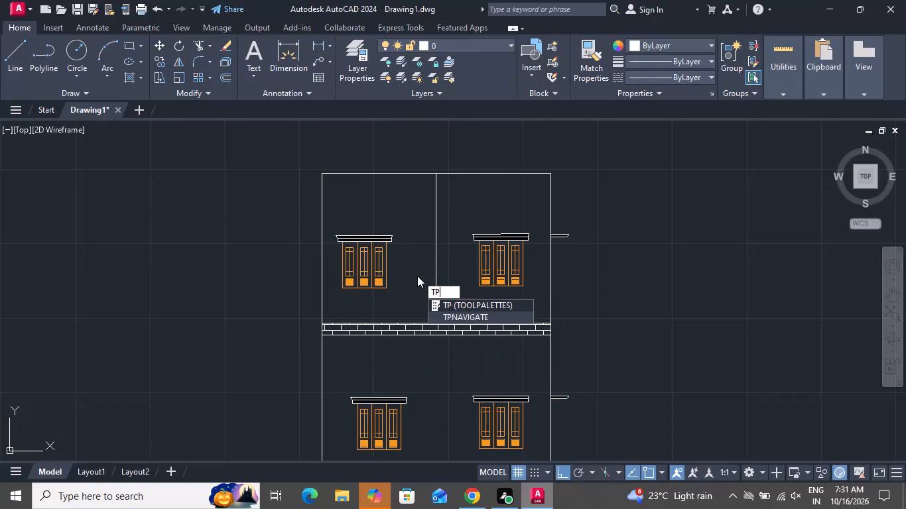
key("space")
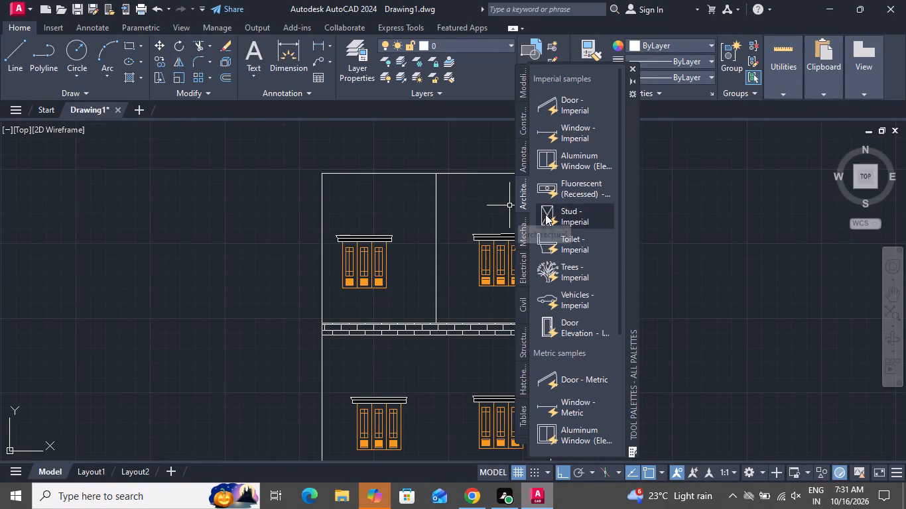
left_click_drag(551, 320, 235, 288)
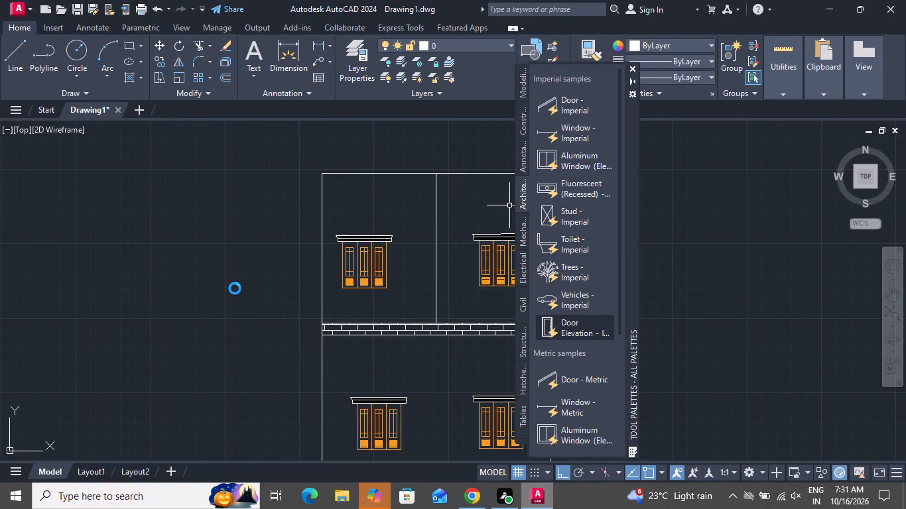
left_click_drag(539, 330, 215, 252)
left_click_drag(251, 221, 251, 229)
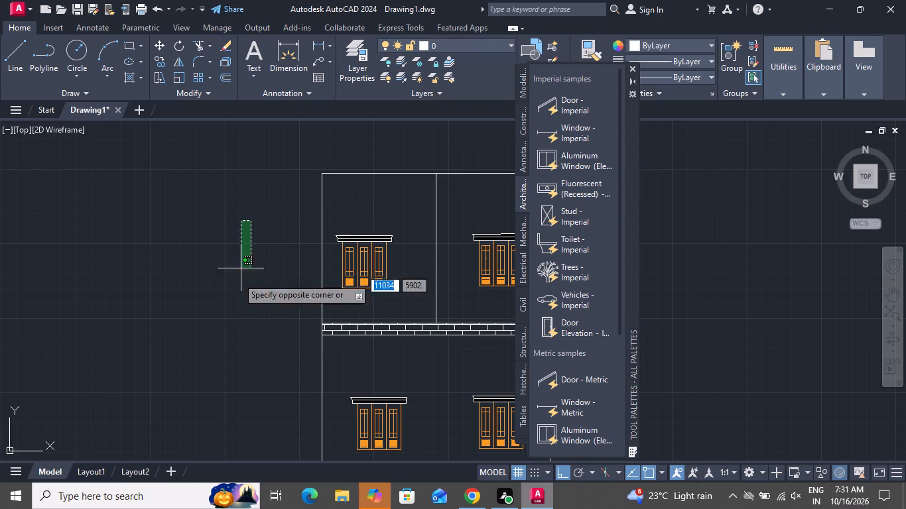
left_click(182, 335)
left_click_drag(291, 235, 298, 260)
left_click(191, 363)
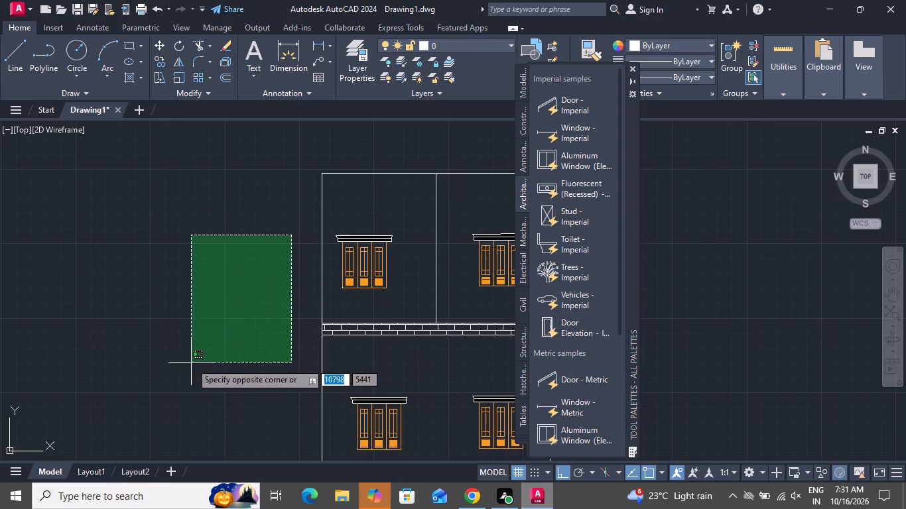
left_click_drag(309, 261, 302, 274)
left_click(243, 327)
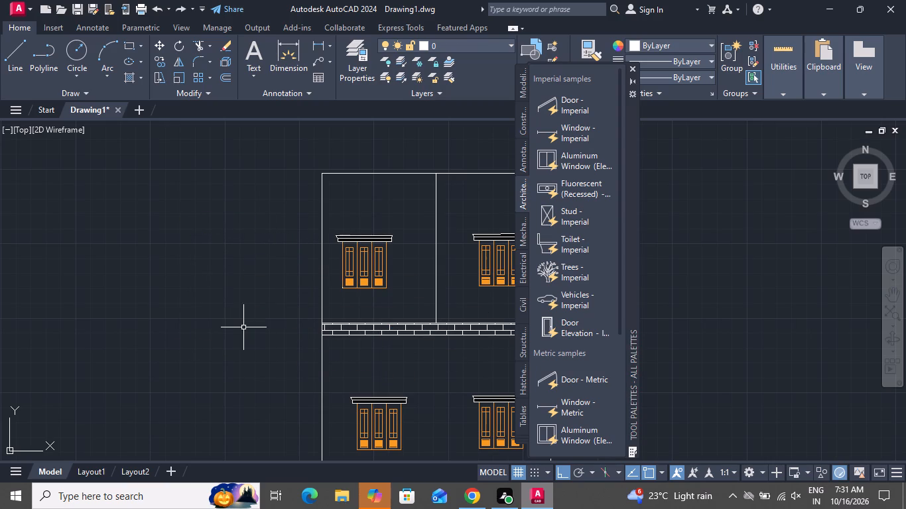
left_click_drag(547, 329, 379, 205)
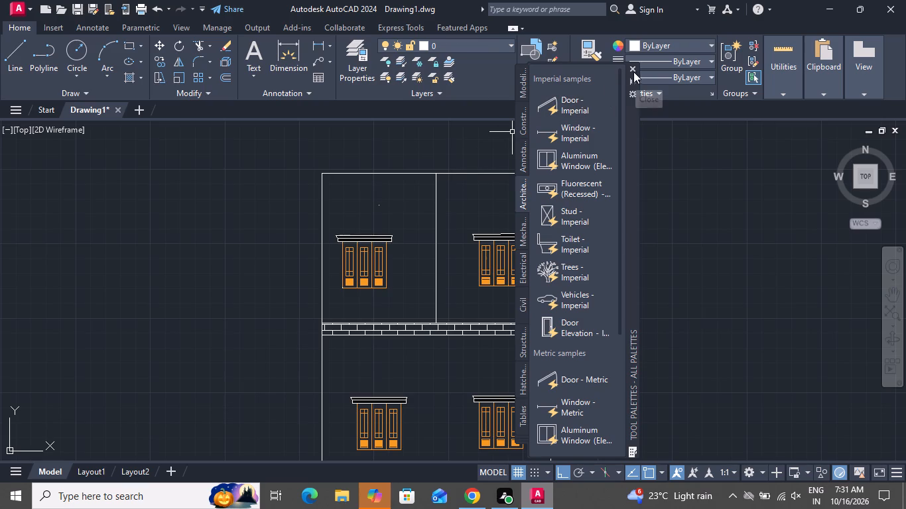
left_click(633, 72)
Scale up the inserted door block from its insertion point, using the west cornice's east end as the scale reference point.
left_click(389, 195)
left_click(367, 215)
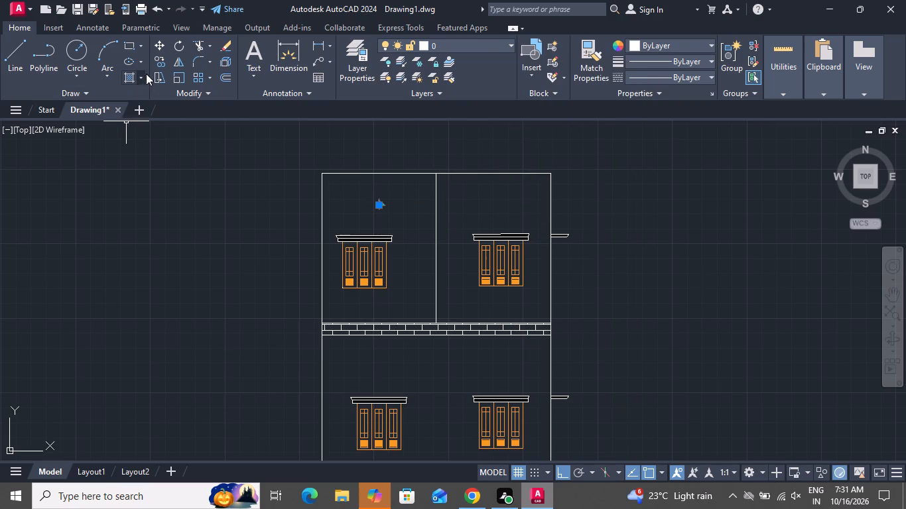
left_click(173, 76)
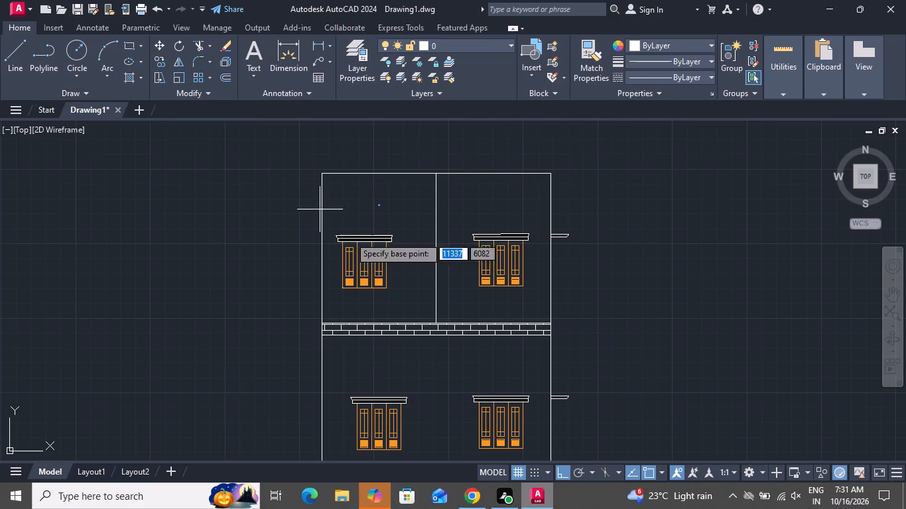
left_click(374, 211)
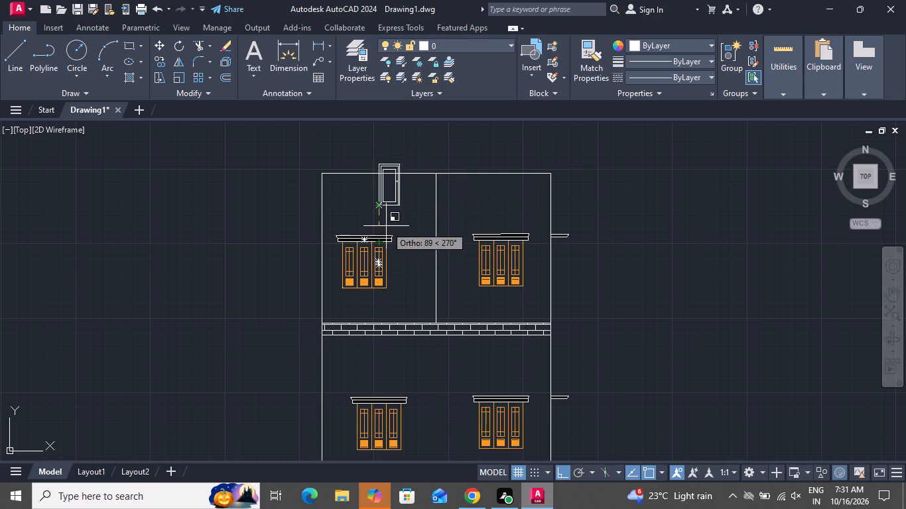
left_click(393, 238)
Move the door down beside the upper west louvred unit, against the central vertical line and just above the brick band.
left_click(395, 201)
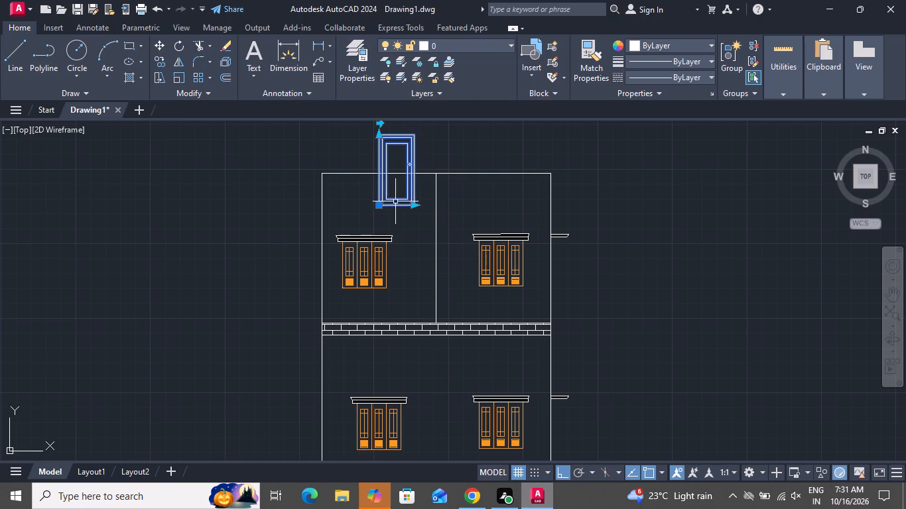
left_click(155, 42)
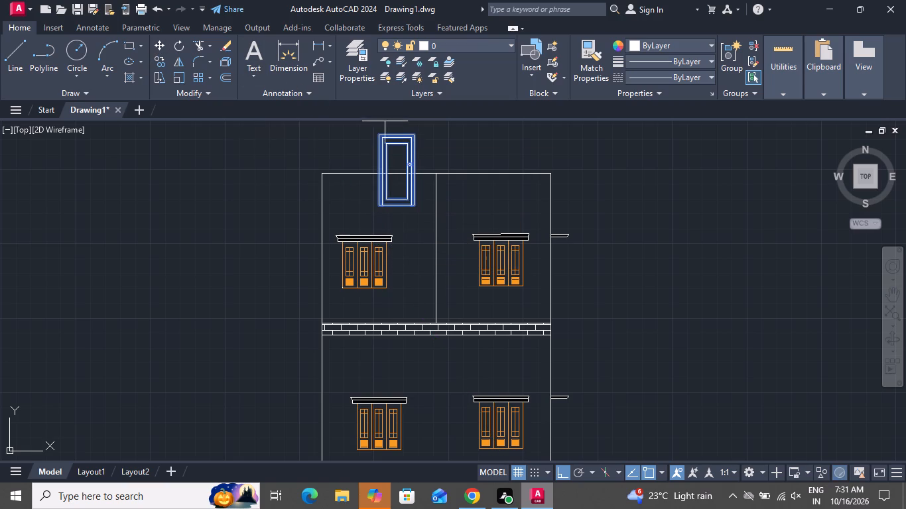
left_click(391, 133)
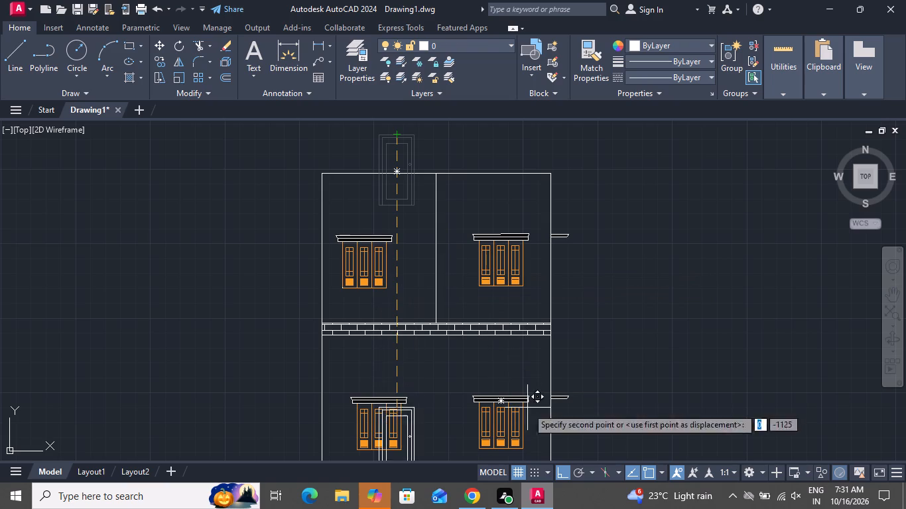
left_click(560, 476)
scroll(415, 262, "up", 2)
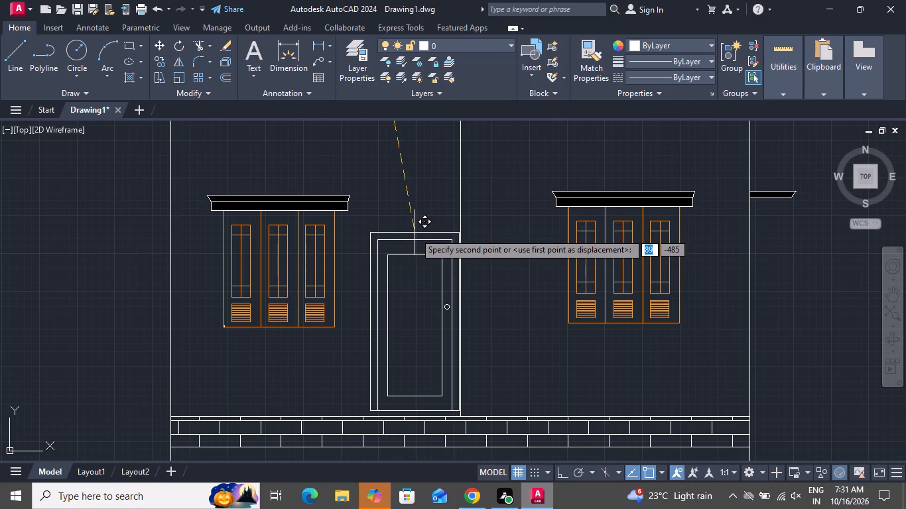
left_click(415, 233)
Stretch the door's top edge upward to a height of about 345.
scroll(389, 298, "down", 1)
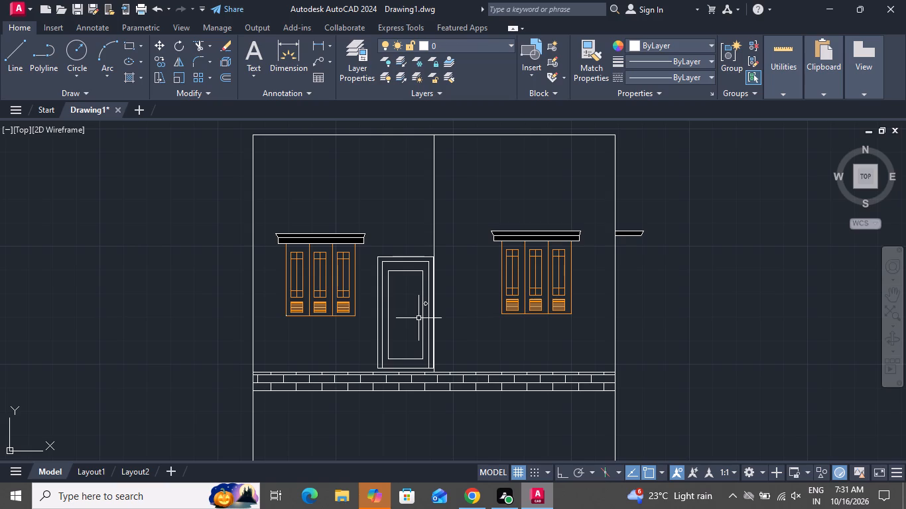
left_click(411, 264)
left_click(379, 258)
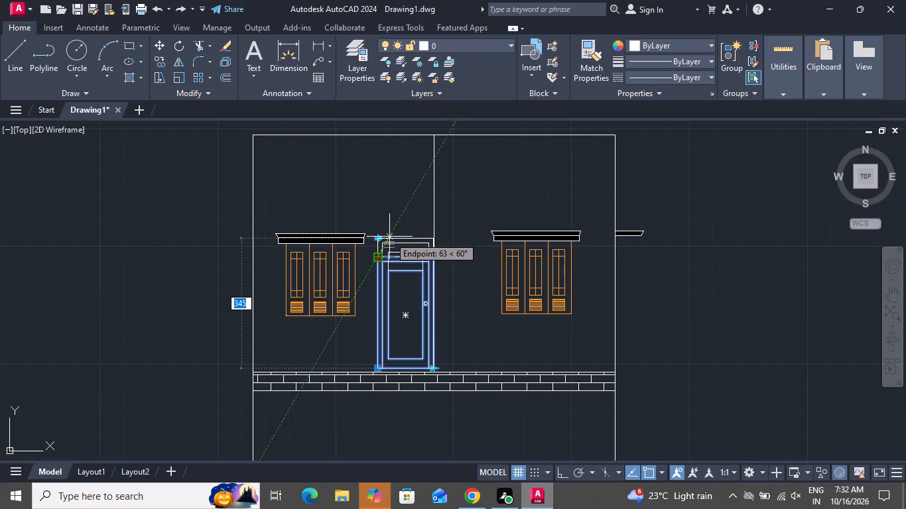
left_click(389, 237)
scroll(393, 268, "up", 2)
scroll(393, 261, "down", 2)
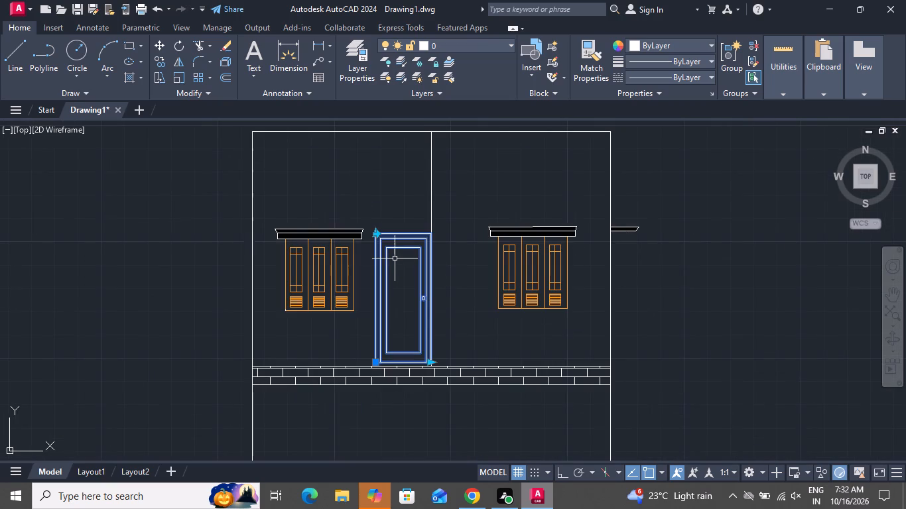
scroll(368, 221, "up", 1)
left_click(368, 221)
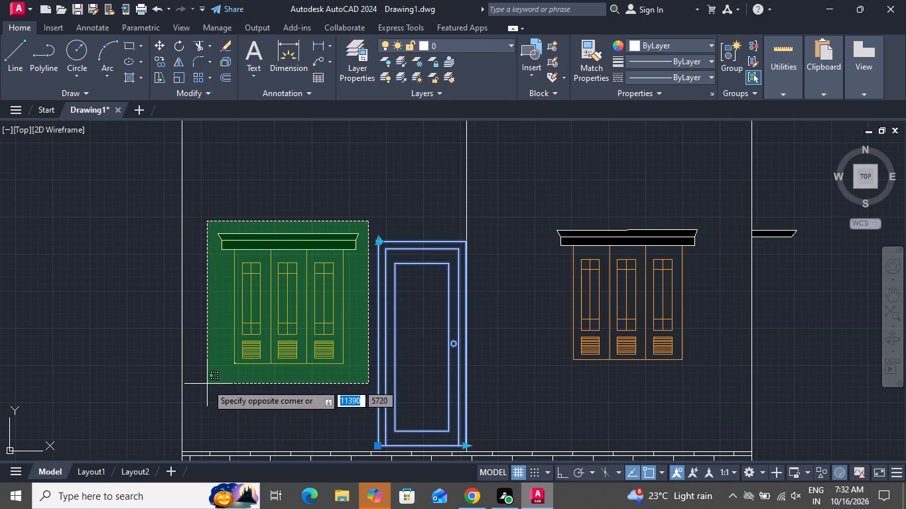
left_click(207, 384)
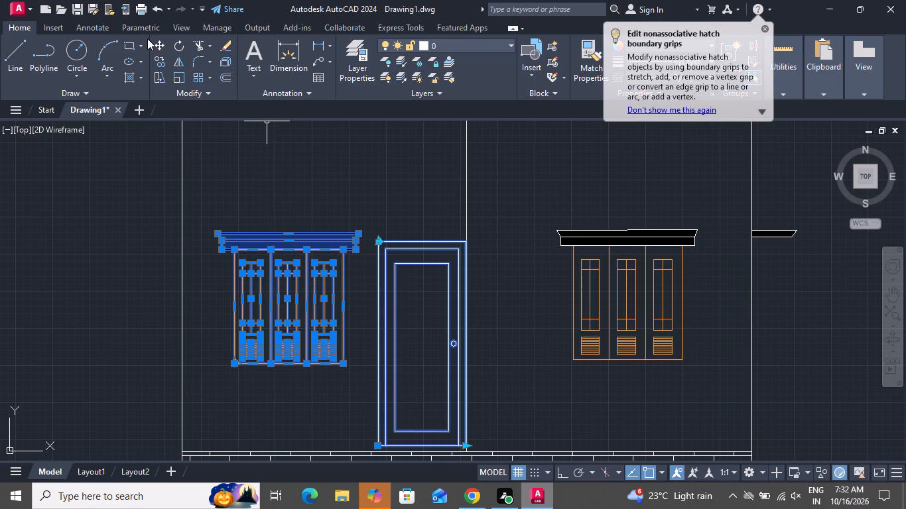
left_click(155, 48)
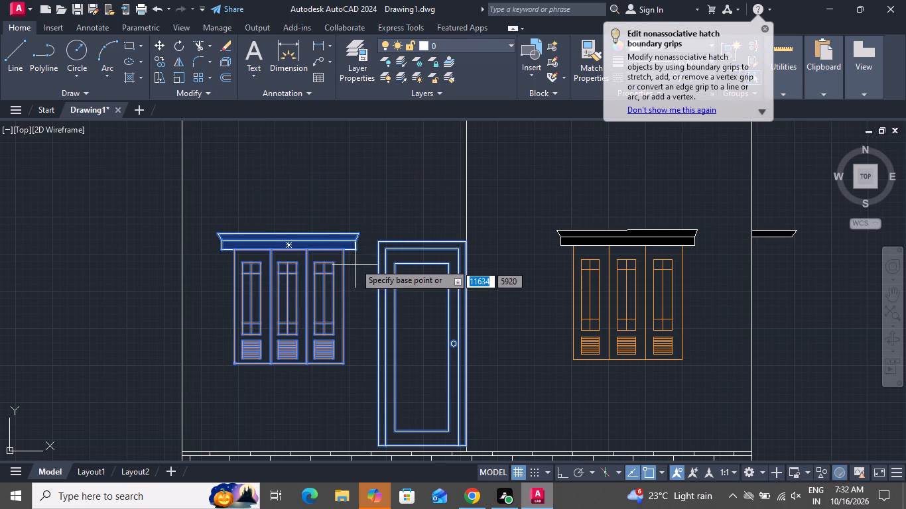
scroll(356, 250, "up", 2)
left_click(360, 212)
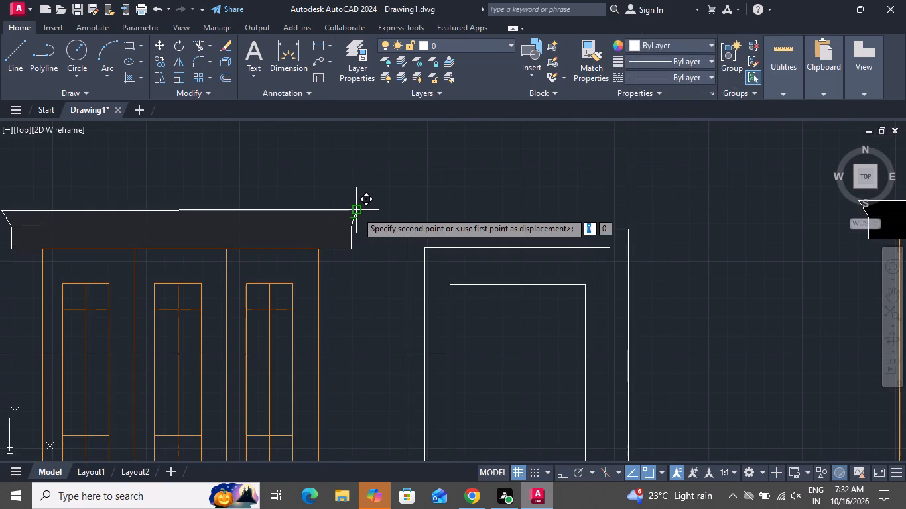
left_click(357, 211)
Move the upper storey's west louvred unit with its cornice down and slightly west, aligning the cornice top with the door's top edge.
left_click(357, 201)
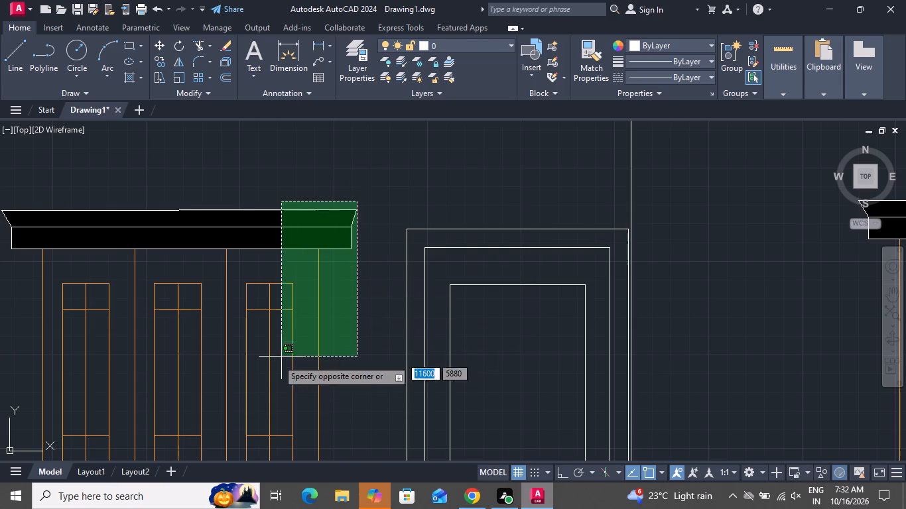
scroll(254, 368, "down", 3)
left_click(194, 412)
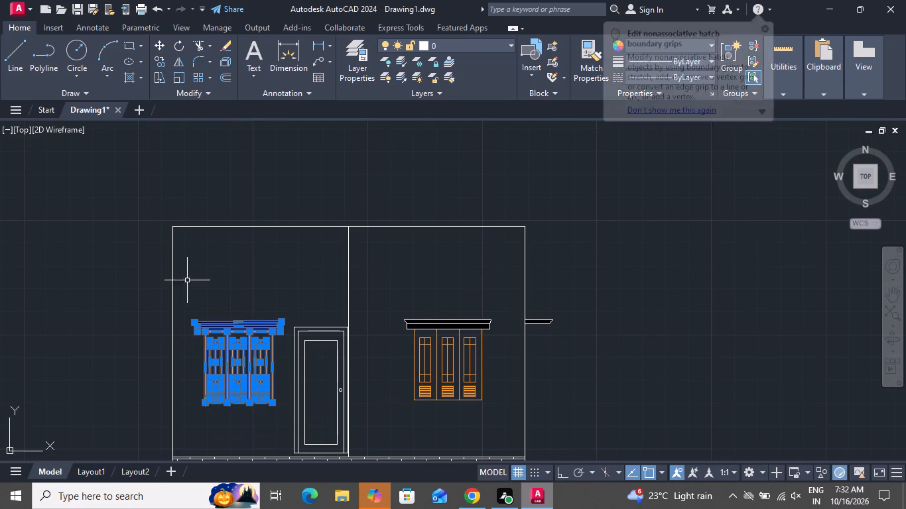
left_click(158, 41)
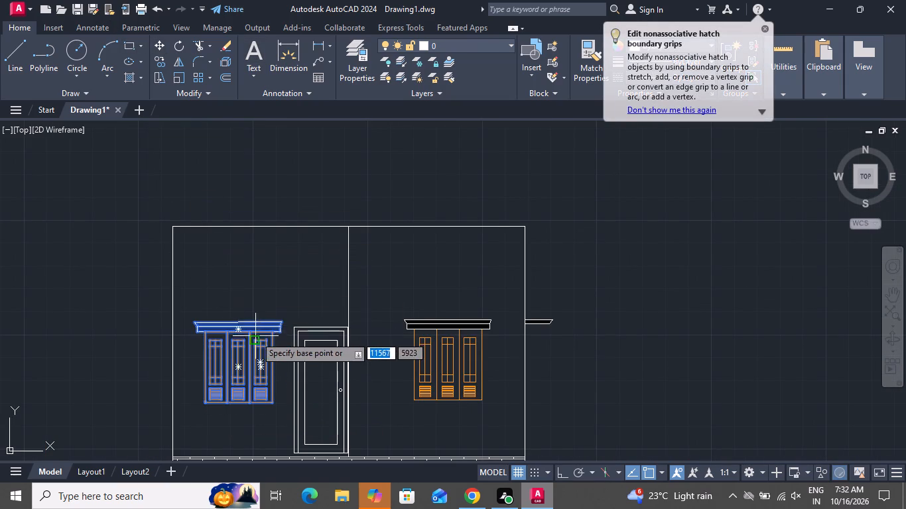
scroll(256, 341, "up", 2)
left_click(316, 294)
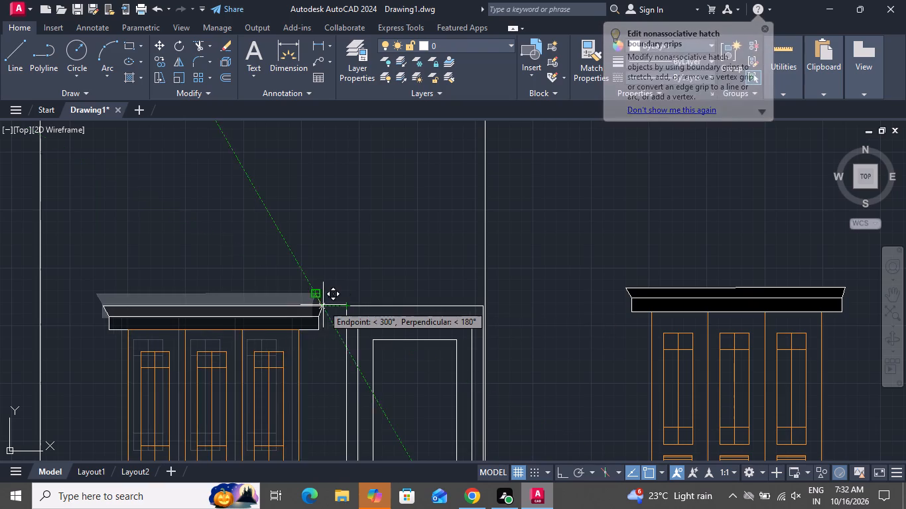
left_click(304, 306)
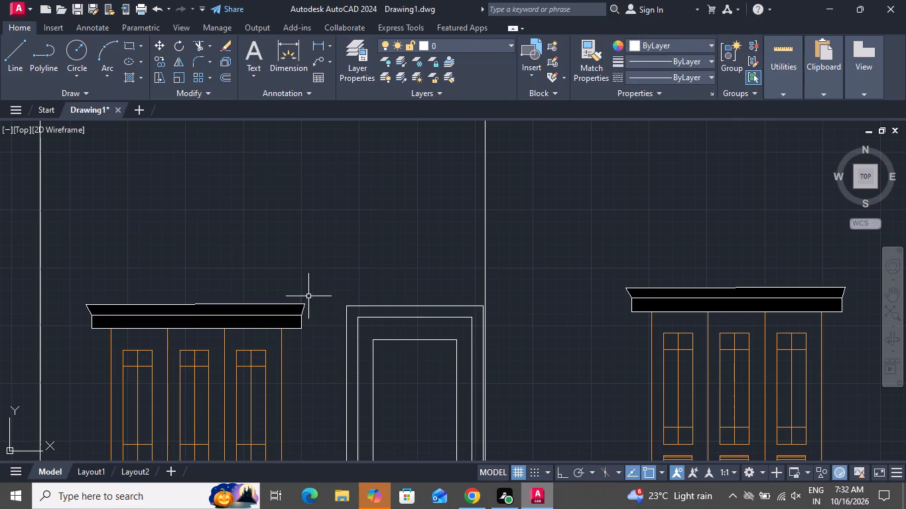
Move the upper storey's east louvred unit with its cornice straight down, aligning the cornice top with the door's top edge.
scroll(369, 224, "down", 2)
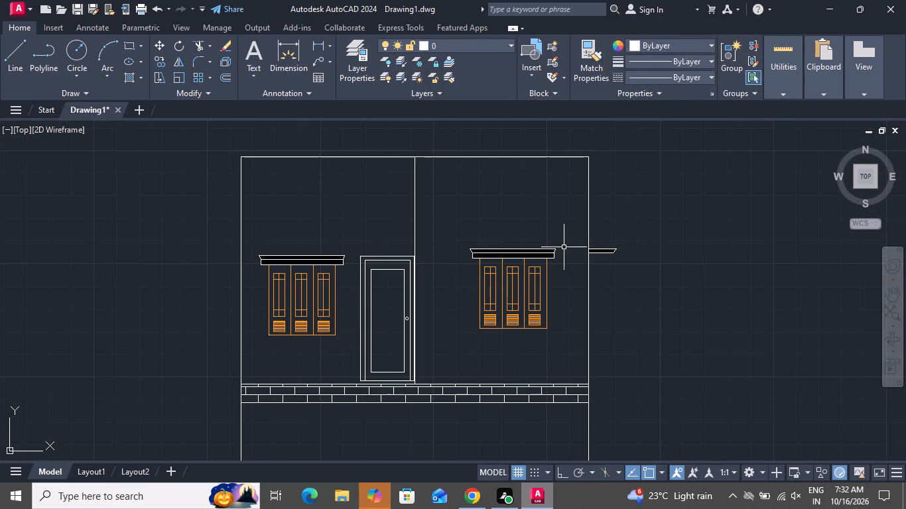
left_click_drag(562, 243, 564, 249)
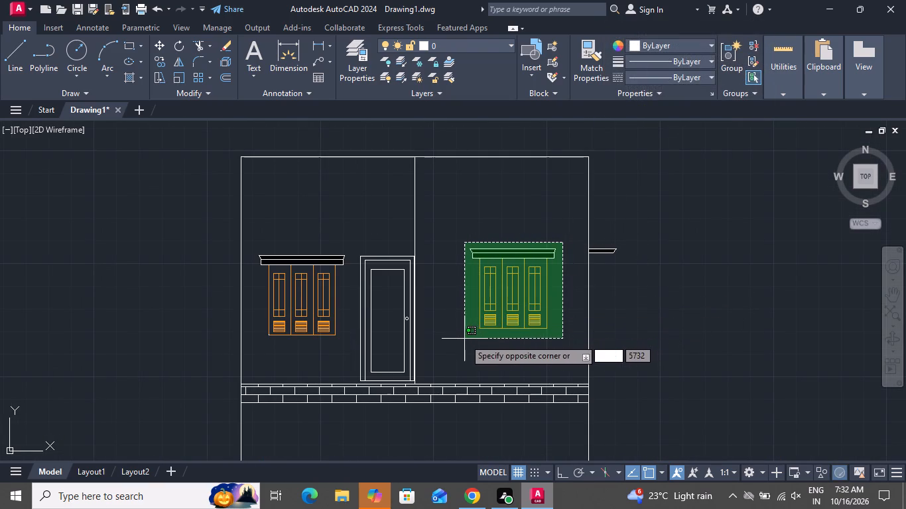
left_click(464, 339)
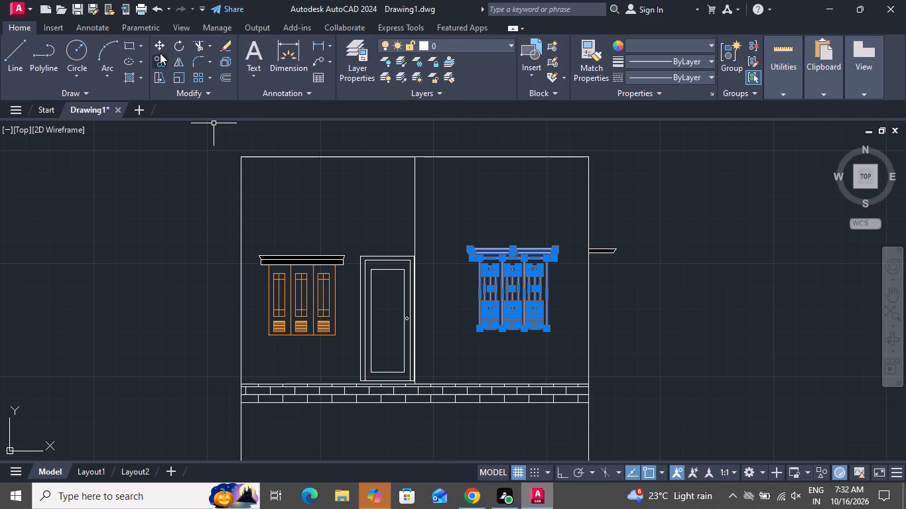
left_click(159, 39)
scroll(465, 269, "up", 3)
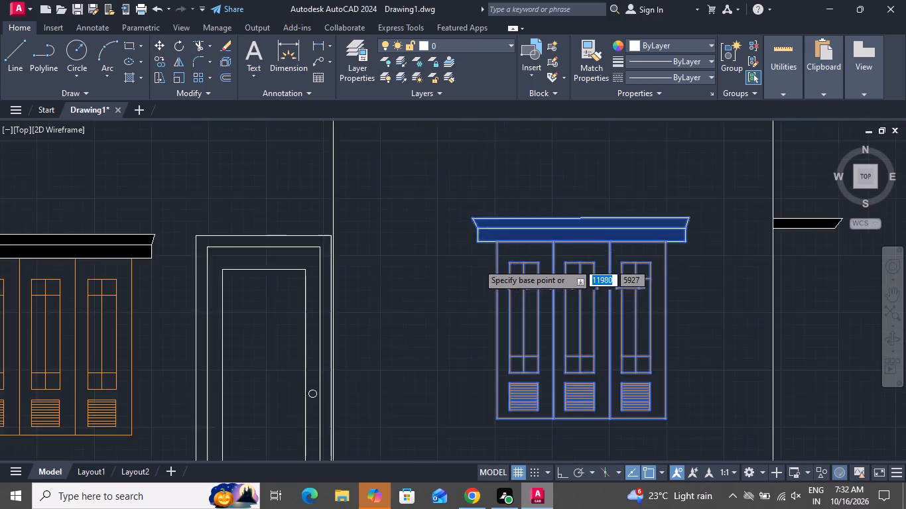
left_click(467, 191)
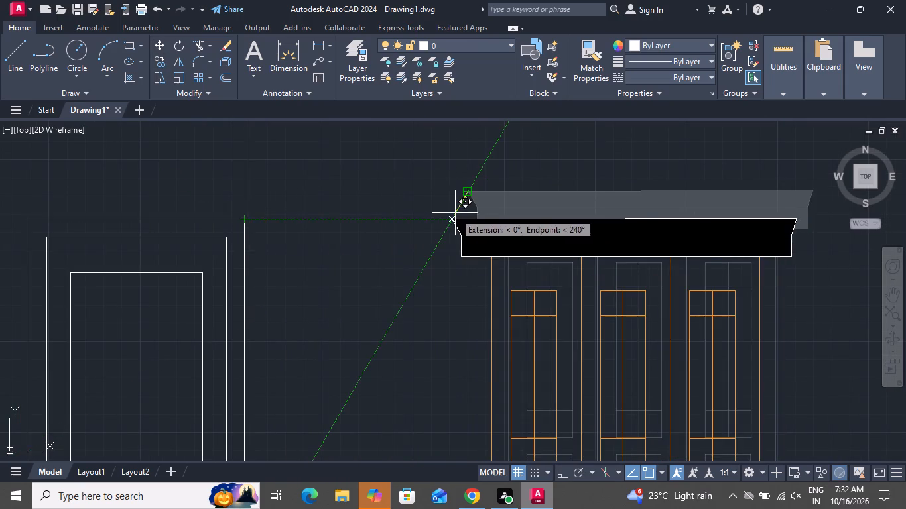
left_click(467, 221)
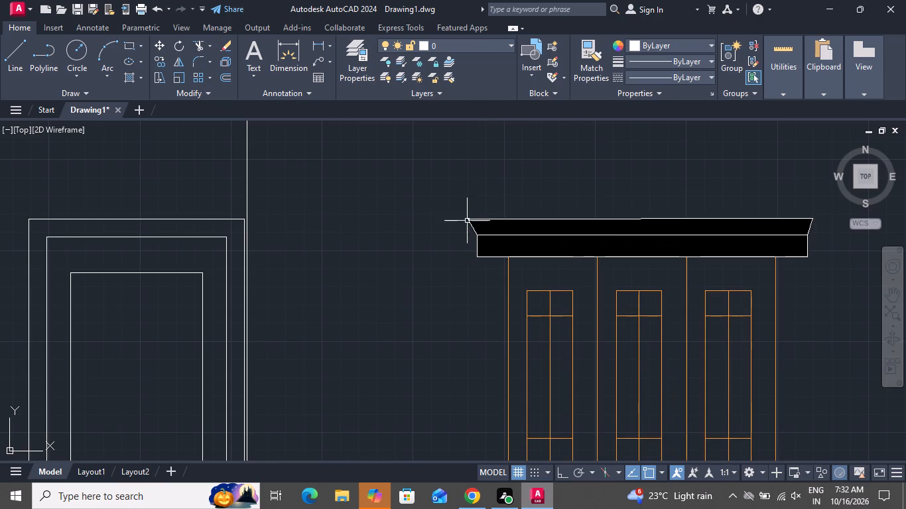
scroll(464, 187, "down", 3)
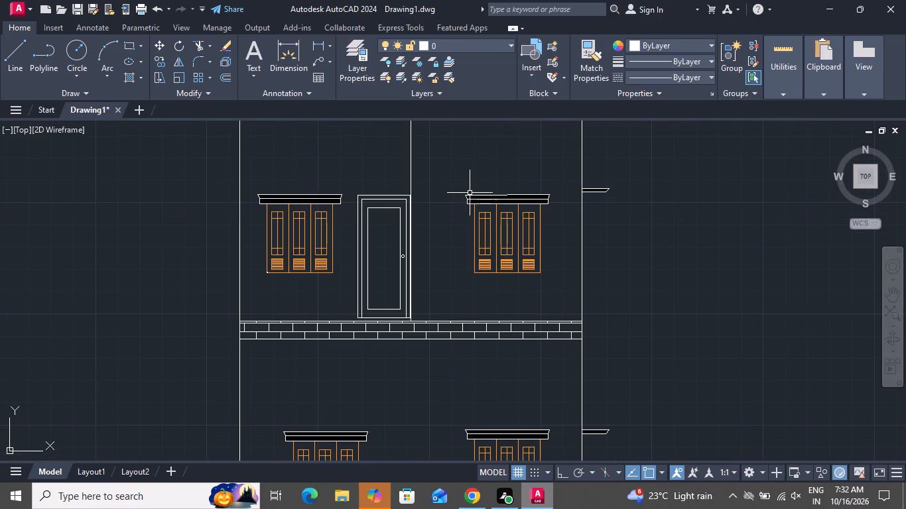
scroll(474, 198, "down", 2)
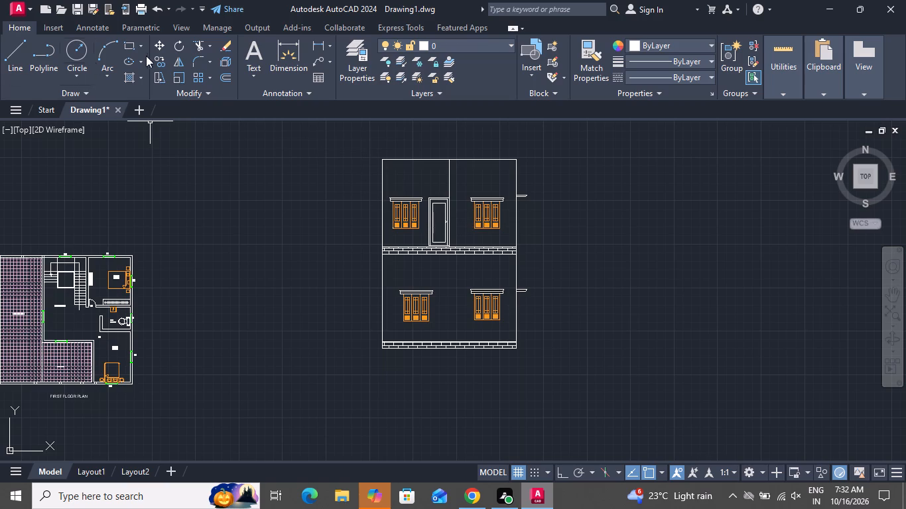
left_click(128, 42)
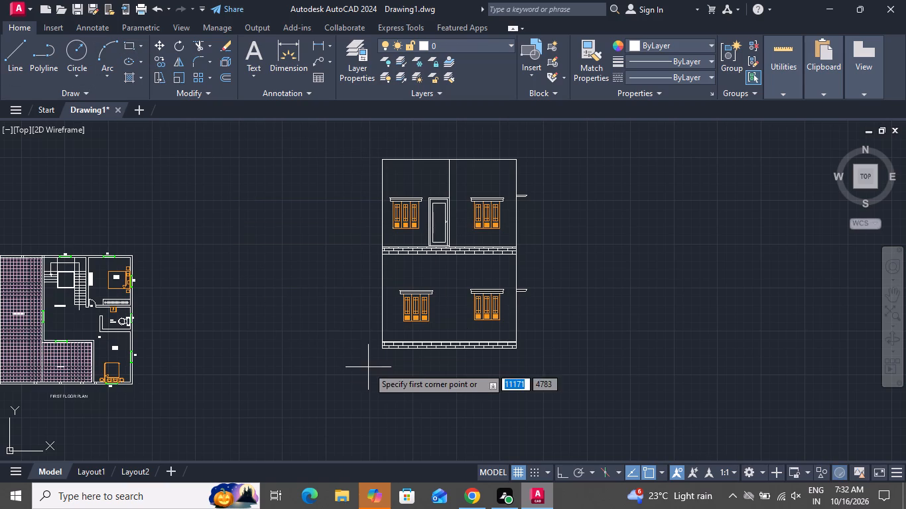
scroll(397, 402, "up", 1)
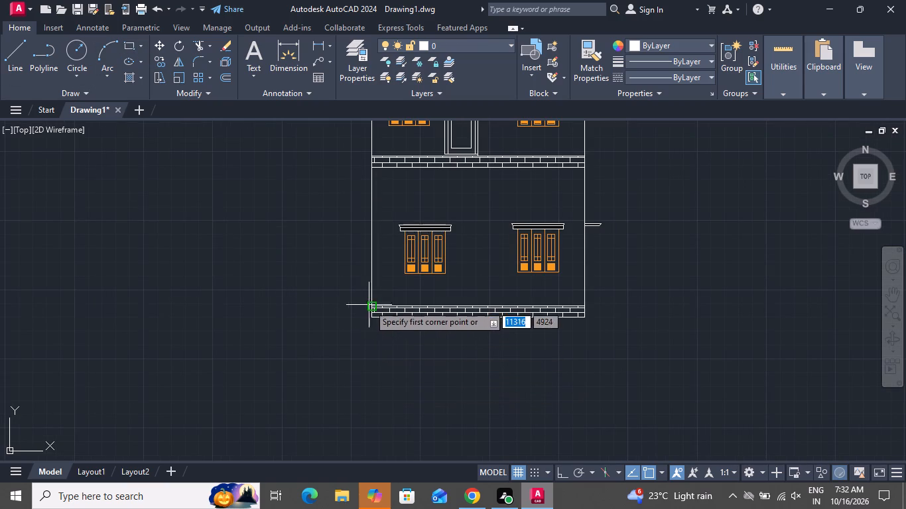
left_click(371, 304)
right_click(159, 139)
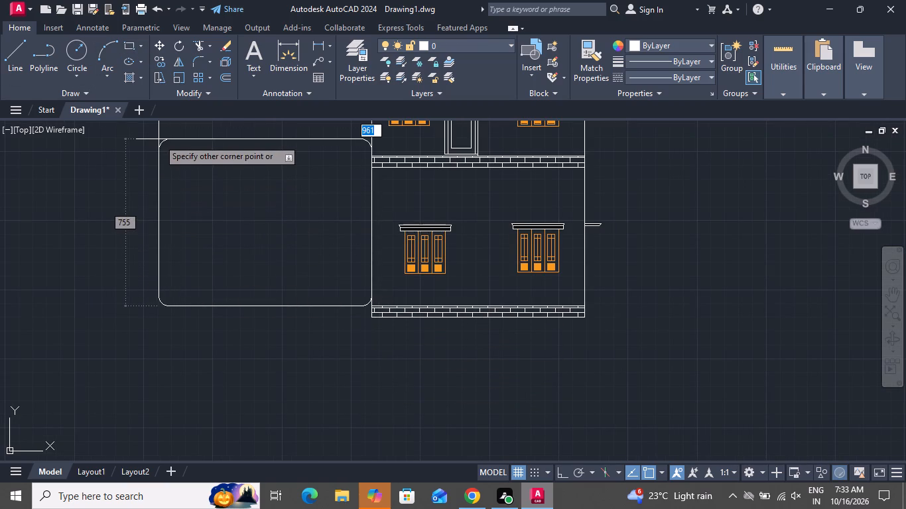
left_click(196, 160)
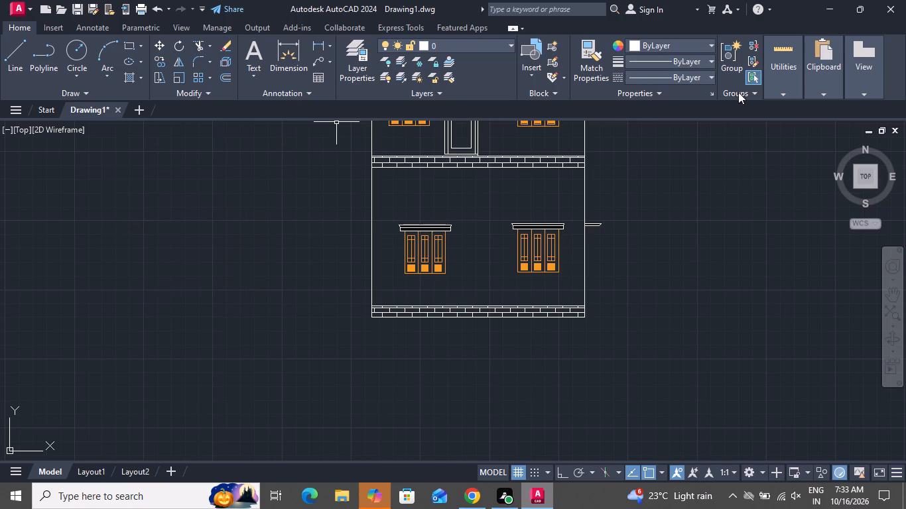
Change the Rectangle command's fillet radius so that its corners come out square.
scroll(472, 331, "down", 3)
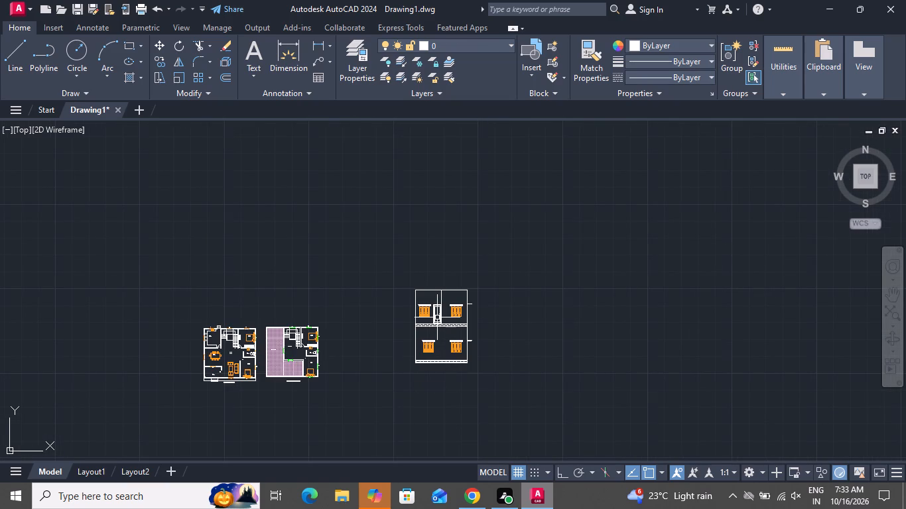
type("REC F O")
key("space")
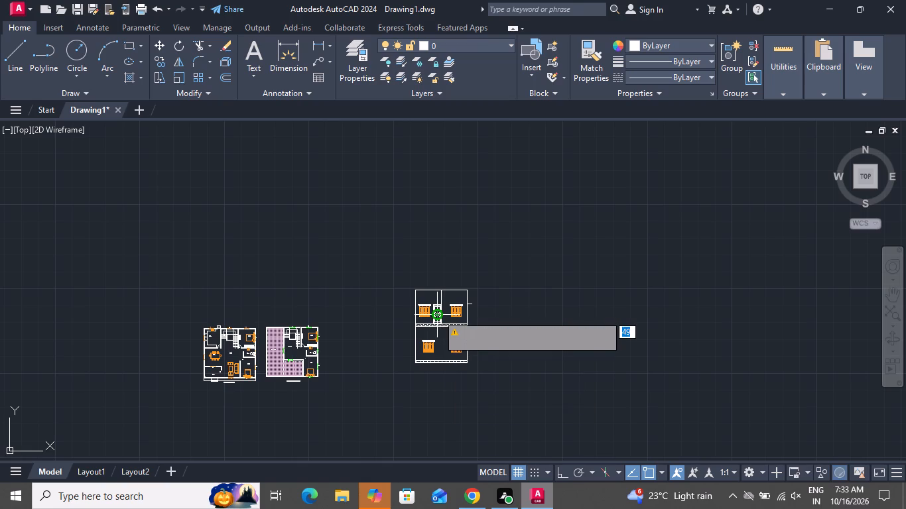
left_click(523, 233)
left_click(482, 206)
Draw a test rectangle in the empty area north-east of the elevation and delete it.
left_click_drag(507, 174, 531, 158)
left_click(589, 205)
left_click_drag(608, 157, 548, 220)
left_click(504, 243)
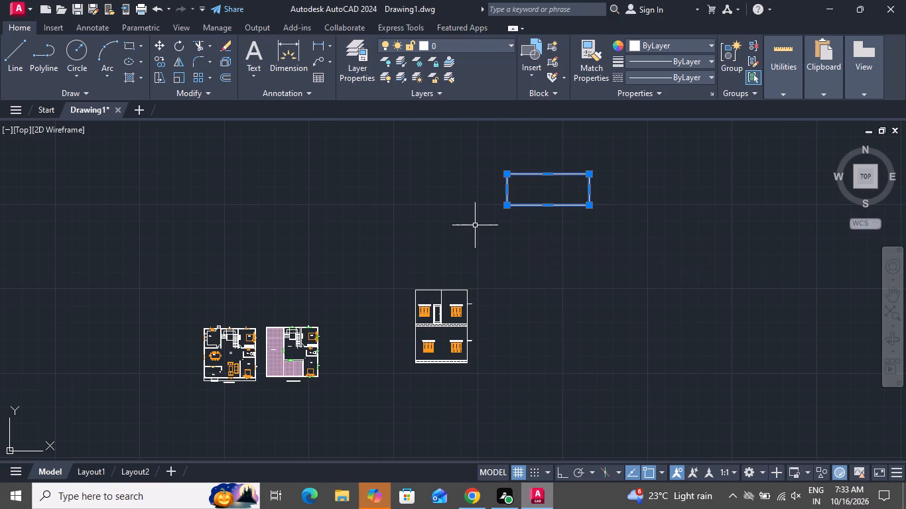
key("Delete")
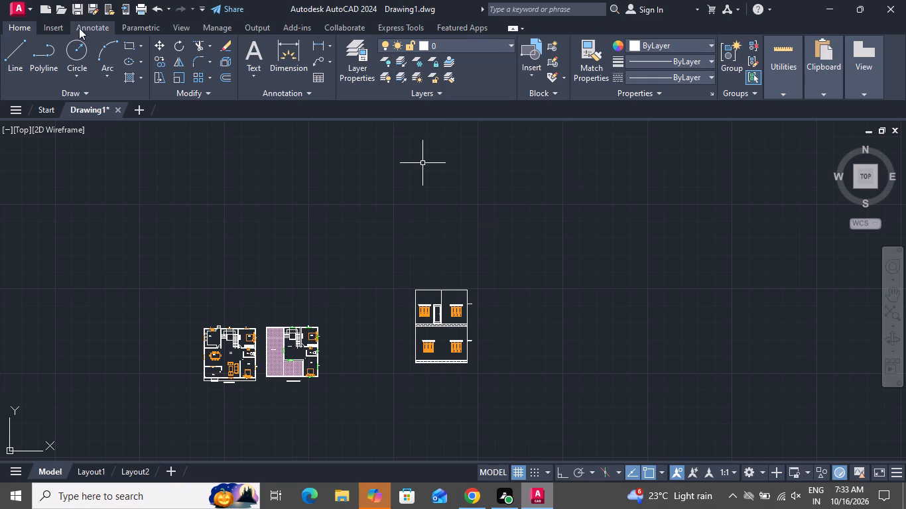
Draw a rectangle about 536 wide and 624 high west of the ground storey, from the lower brick band's top-west corner to the upper band's underside.
left_click(123, 46)
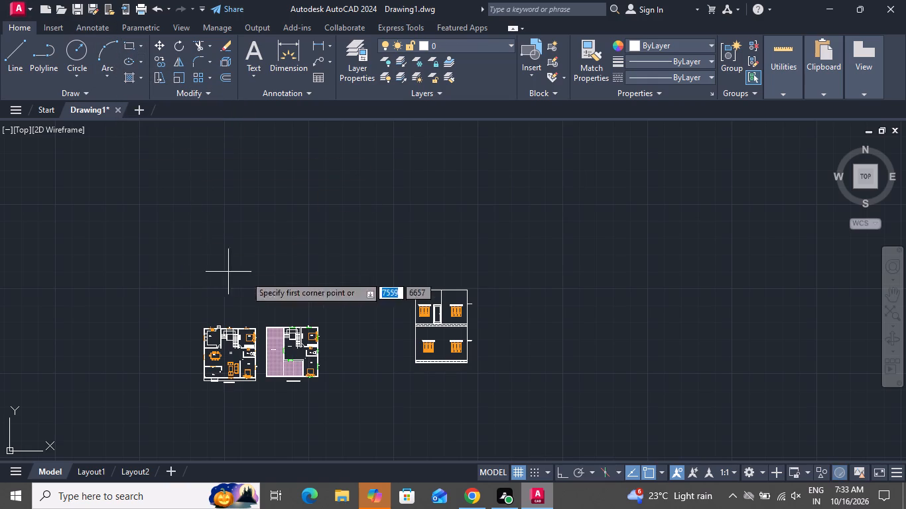
scroll(451, 380, "up", 3)
scroll(300, 308, "up", 3)
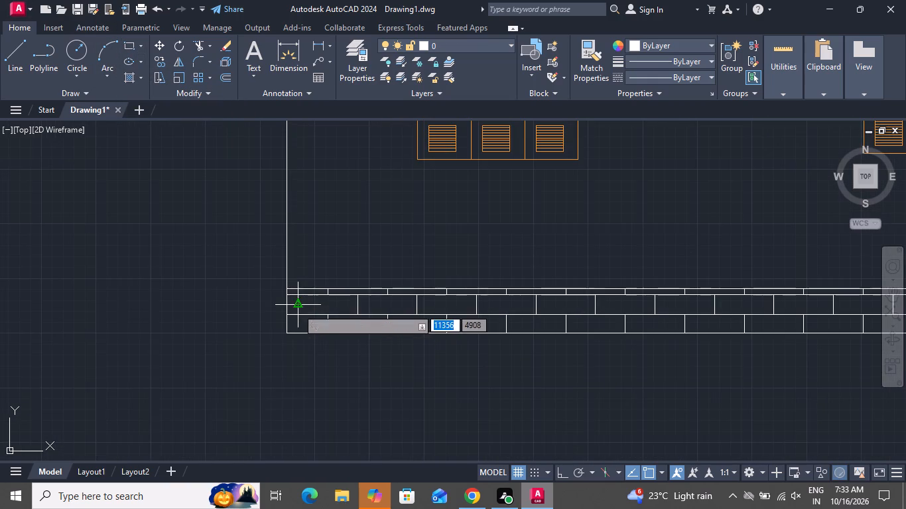
left_click(283, 288)
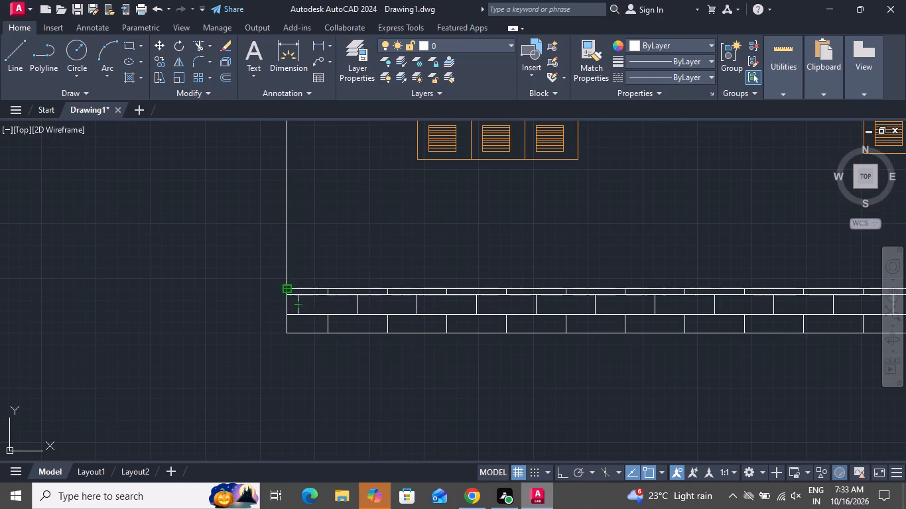
scroll(205, 244, "down", 3)
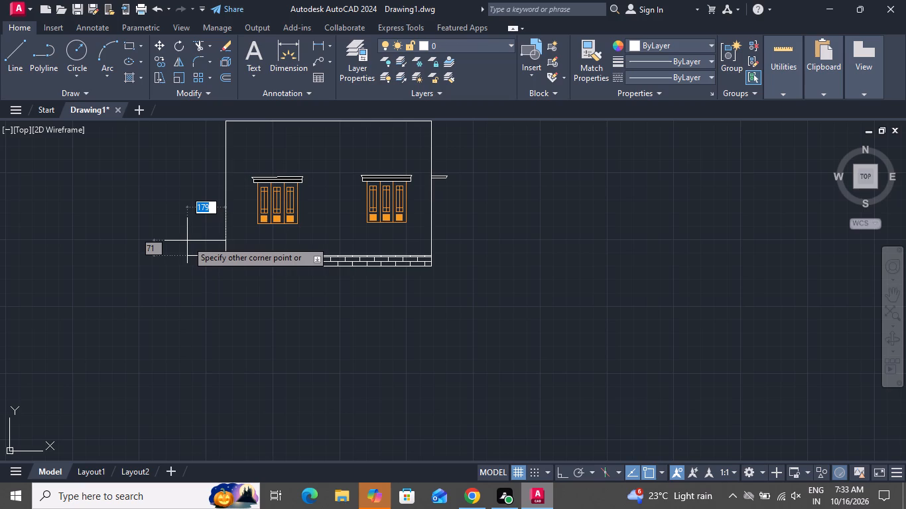
scroll(182, 228, "down", 1)
scroll(182, 228, "up", 1)
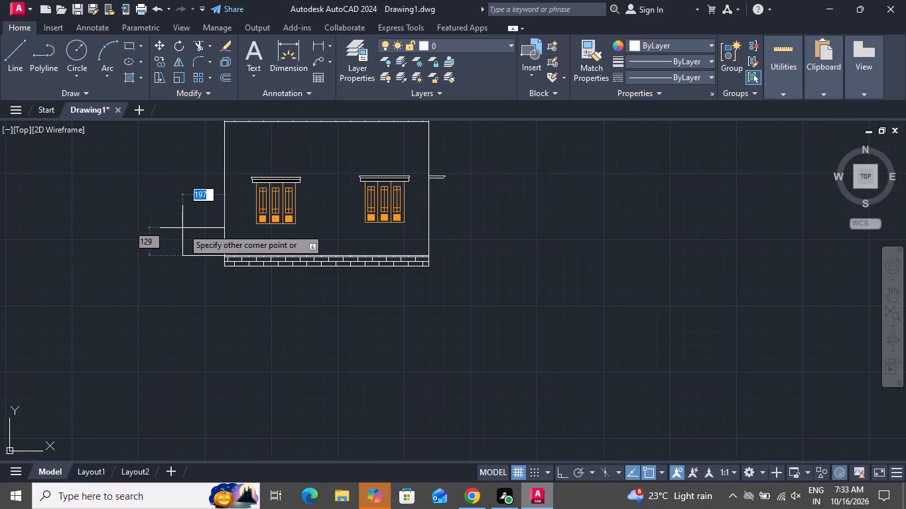
scroll(182, 228, "down", 1)
scroll(182, 228, "up", 1)
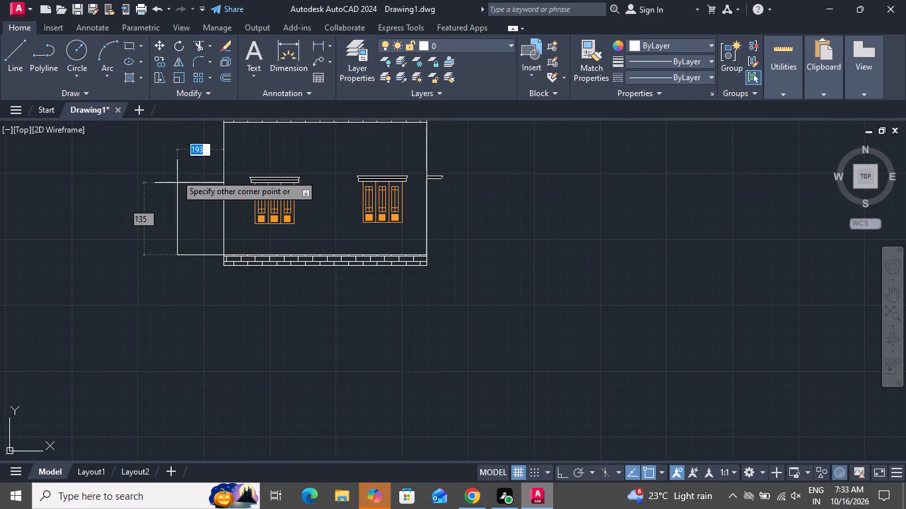
scroll(174, 150, "down", 5)
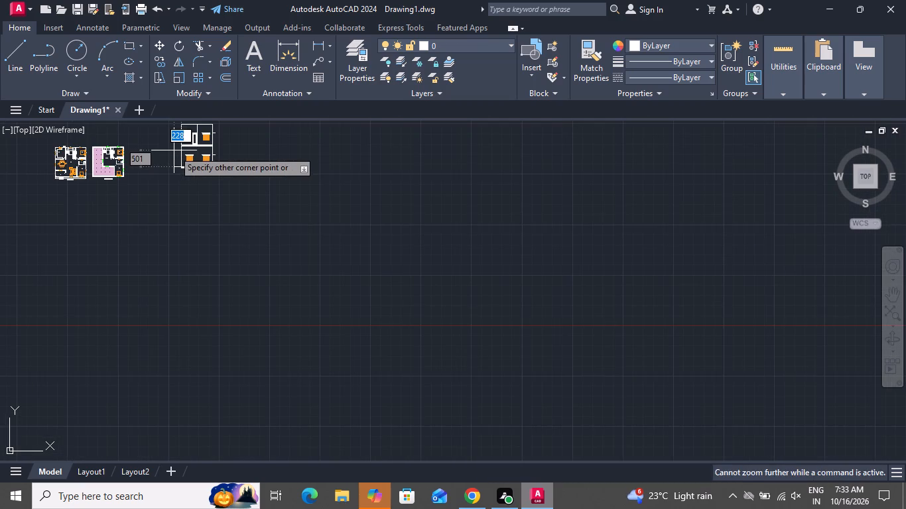
scroll(174, 149, "up", 6)
scroll(174, 149, "down", 3)
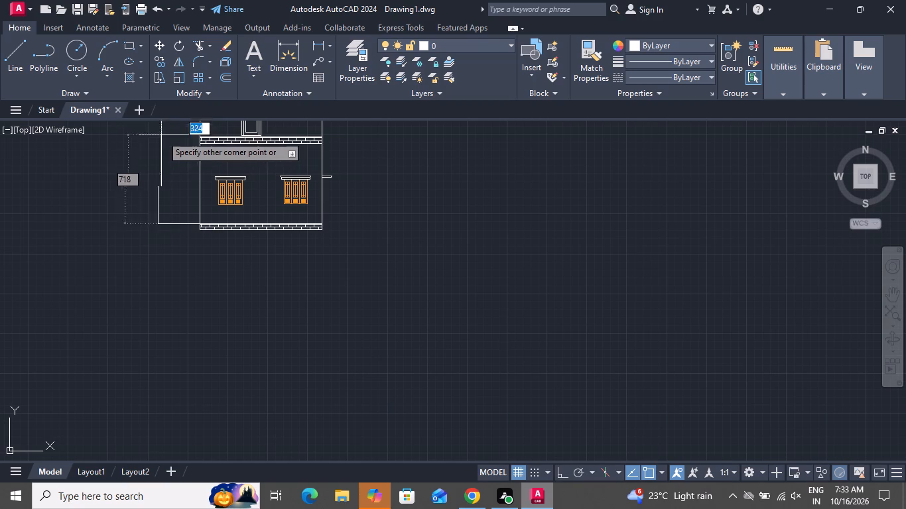
scroll(180, 169, "down", 4)
scroll(182, 163, "up", 4)
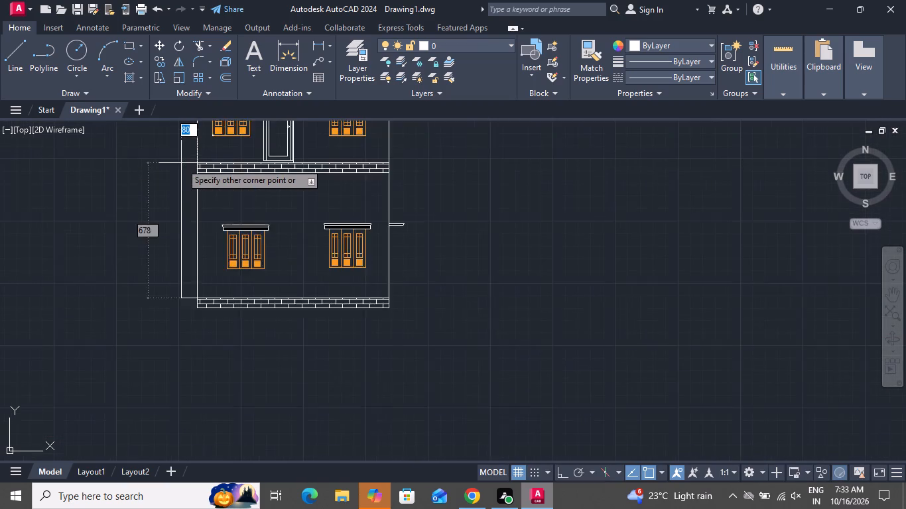
scroll(181, 163, "up", 1)
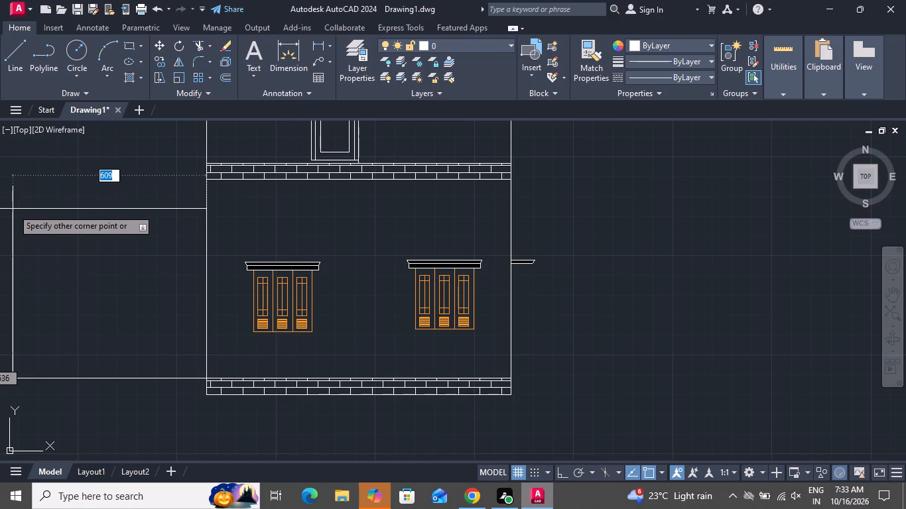
scroll(13, 209, "down", 1)
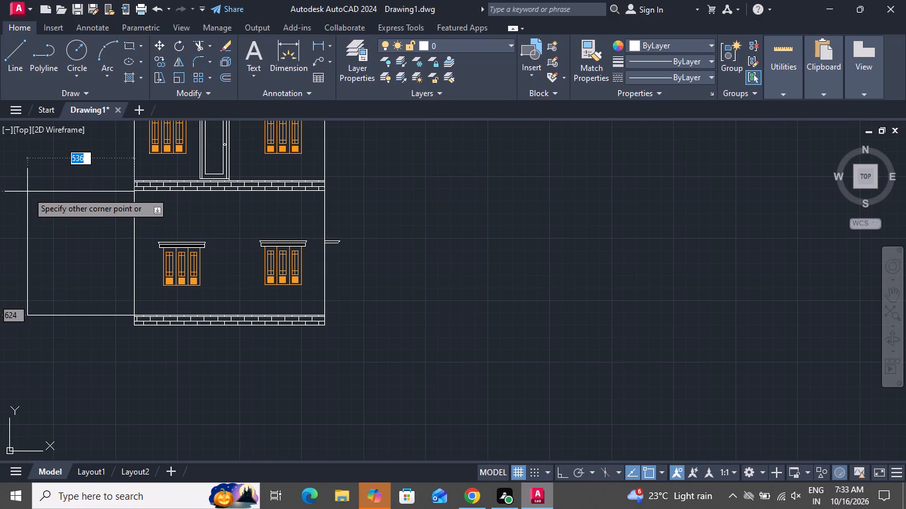
left_click(27, 192)
Delete the brick hatch from the band between the two storeys.
left_click(184, 190)
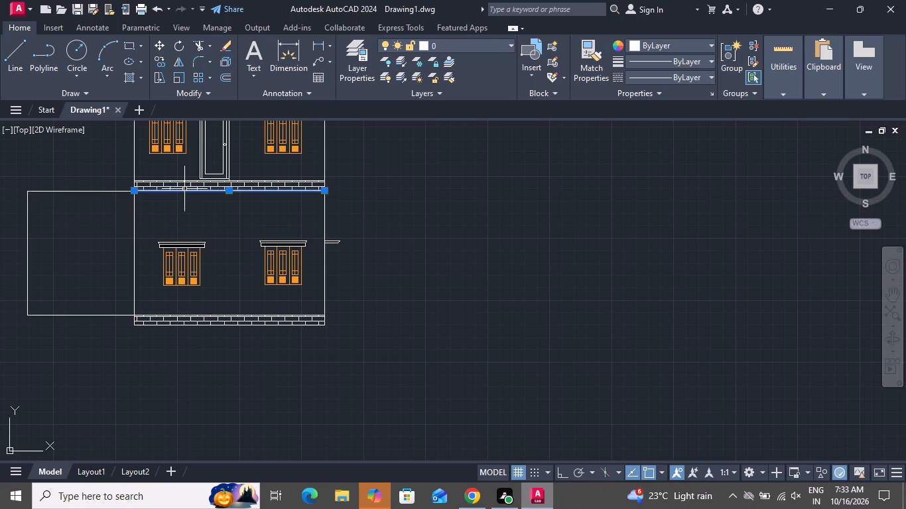
scroll(184, 184, "up", 2)
key("Escape")
left_click(196, 187)
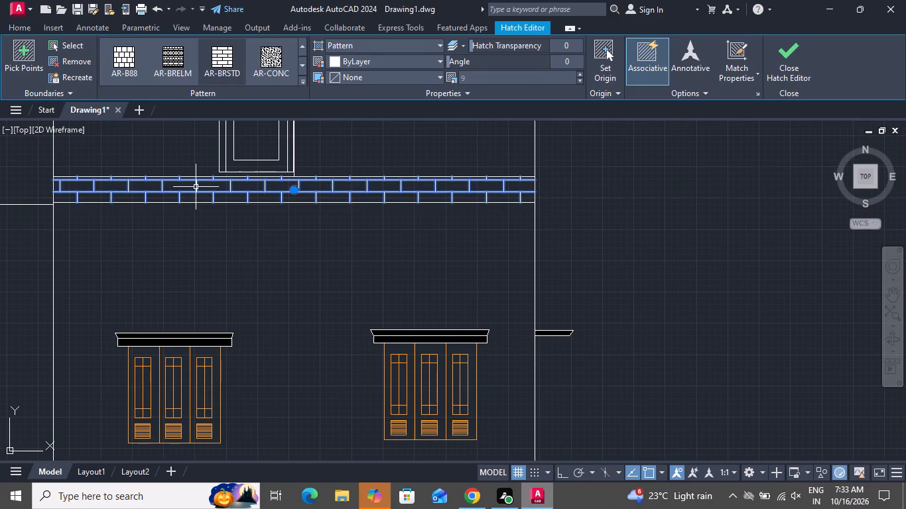
key("Delete")
scroll(196, 187, "down", 2)
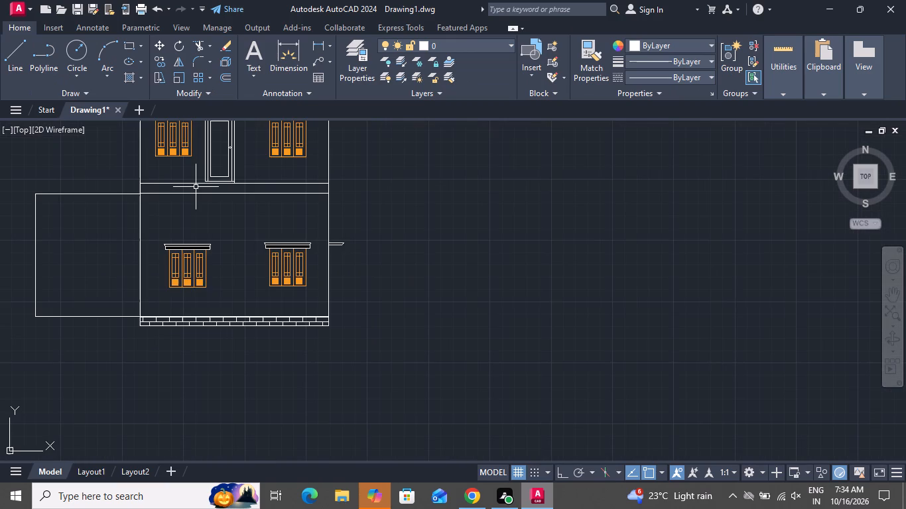
Delete the upper line of the band between the two storeys.
left_click(198, 183)
key("Delete")
Offset the remaining floor line between the two storeys upward by 15.
scroll(198, 183, "down", 1)
scroll(197, 184, "up", 3)
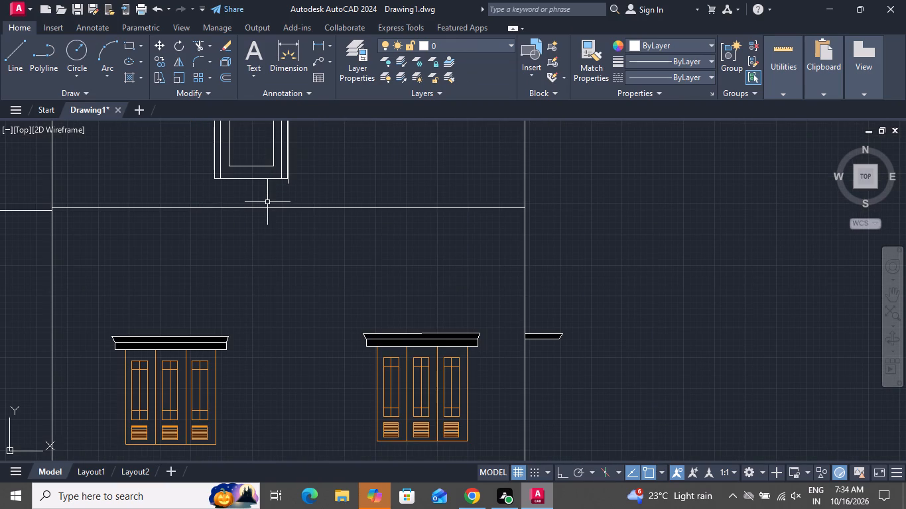
key("o")
key("space")
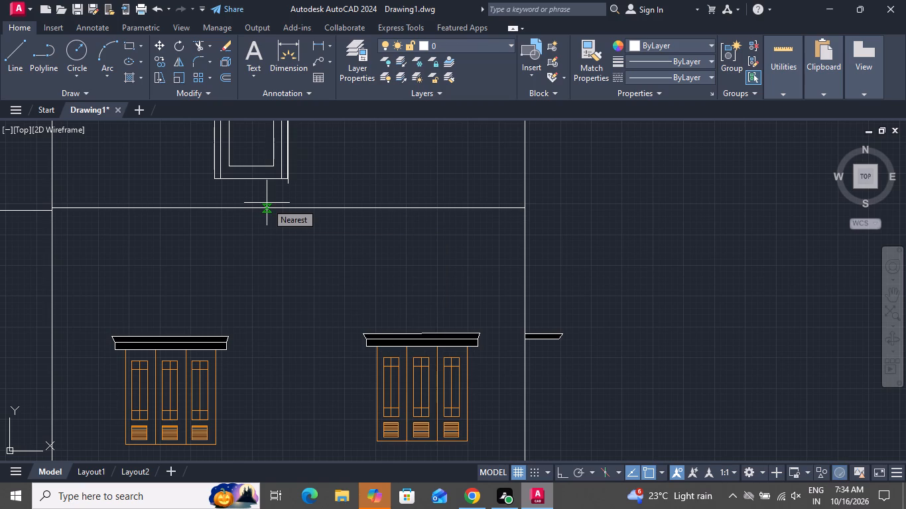
key("1")
type("5")
key("space")
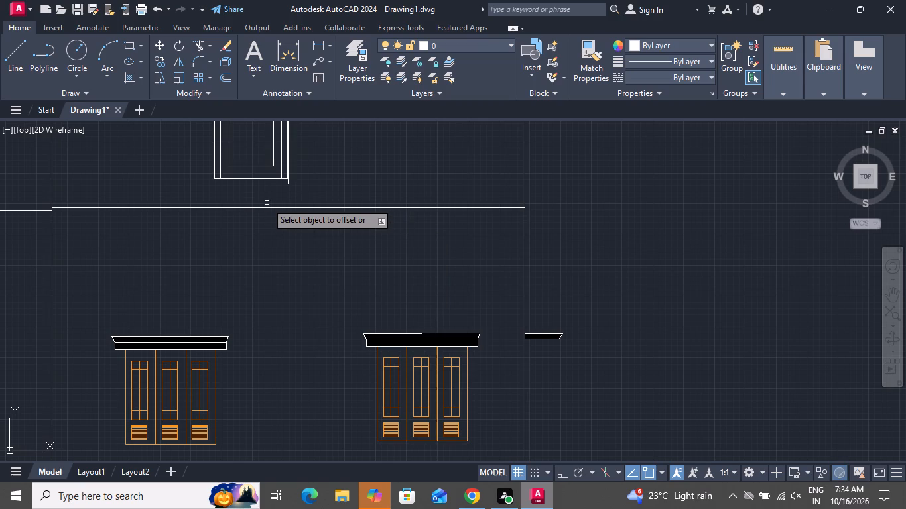
left_click(266, 206)
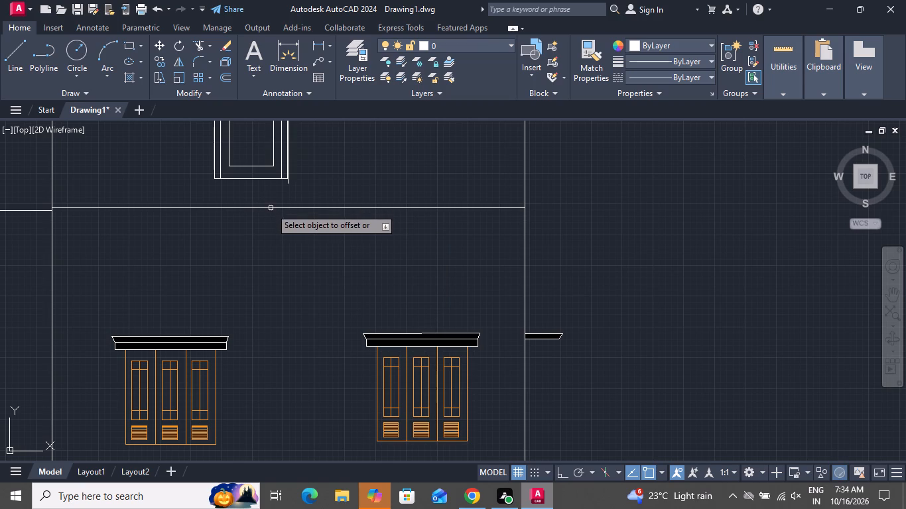
left_click(271, 208)
left_click(273, 204)
scroll(277, 193, "down", 2)
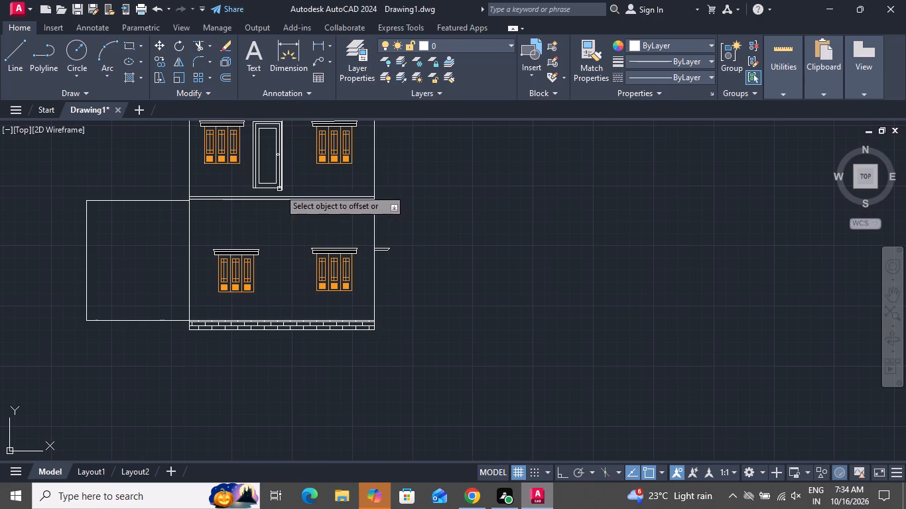
right_click(287, 176)
left_click(303, 196)
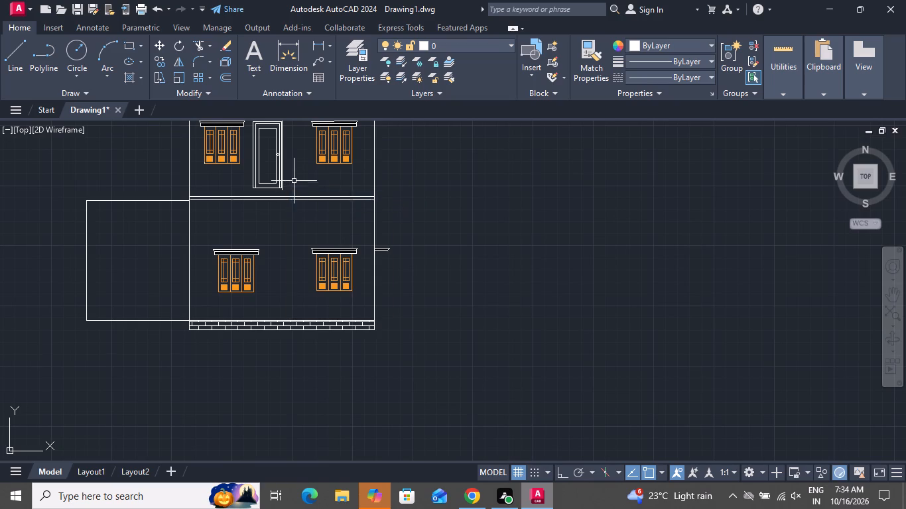
Move the upper-storey door straight down so that its base rests on the upper line of the floor band.
scroll(291, 180, "up", 1)
left_click(237, 177)
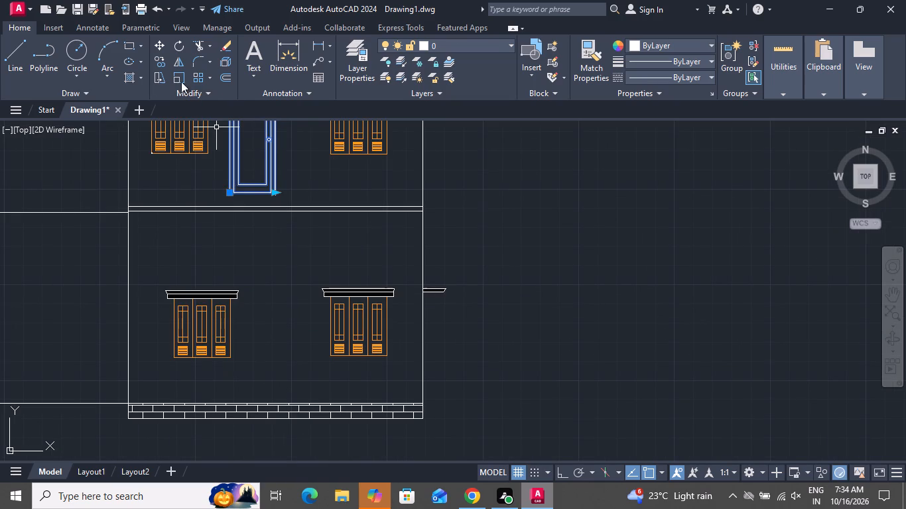
left_click(153, 43)
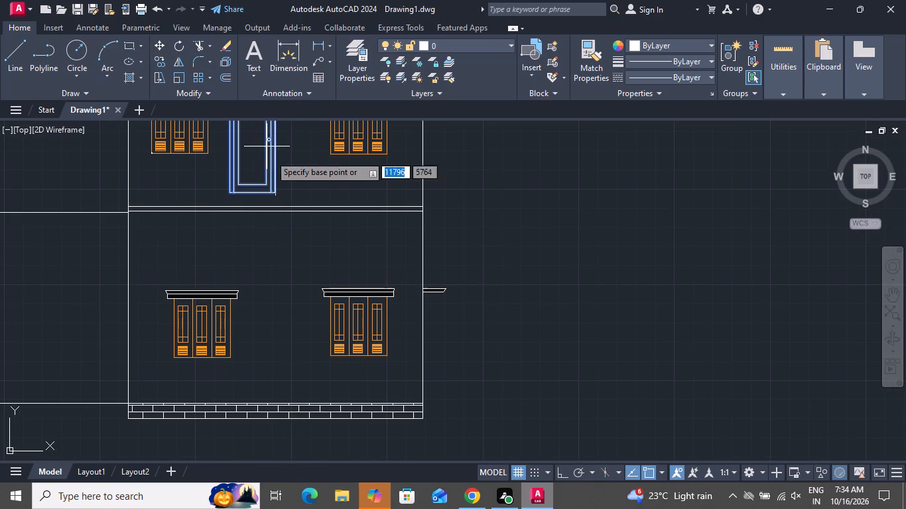
scroll(301, 208, "up", 2)
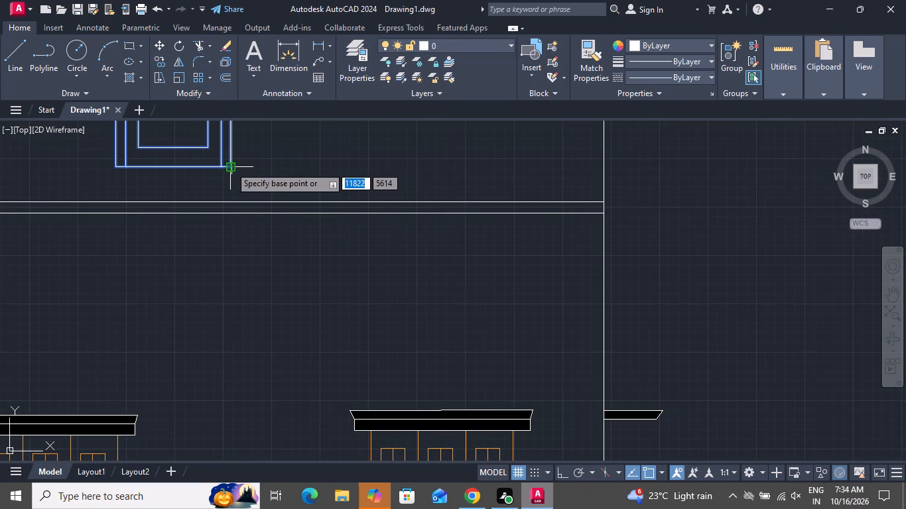
left_click(230, 166)
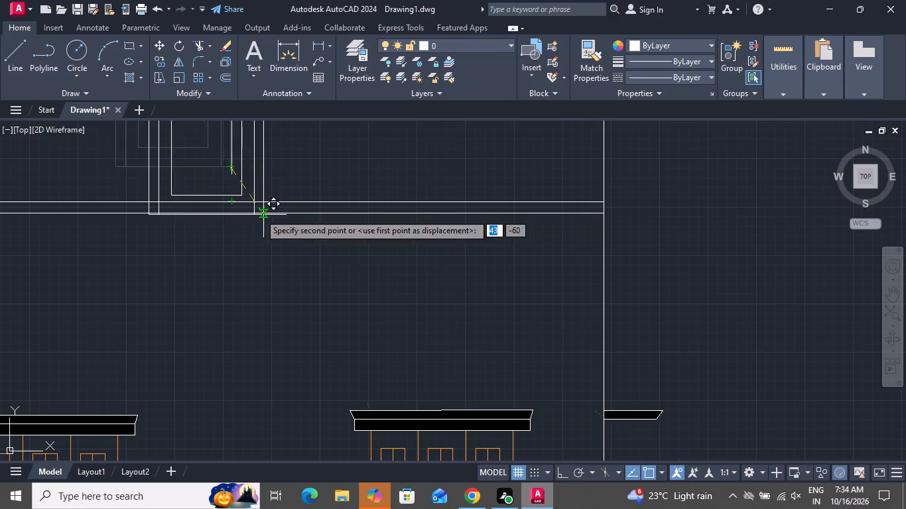
left_click(231, 200)
scroll(242, 205, "down", 3)
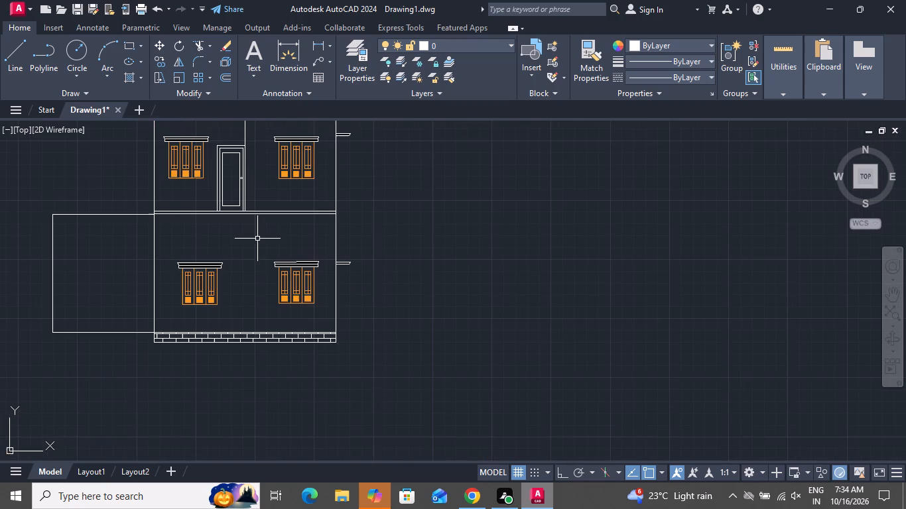
Move the upper storey's west louvred unit down and slightly west, bringing its cornice about level with the door frame's top.
scroll(259, 243, "down", 1)
scroll(272, 207, "up", 2)
scroll(265, 214, "down", 1)
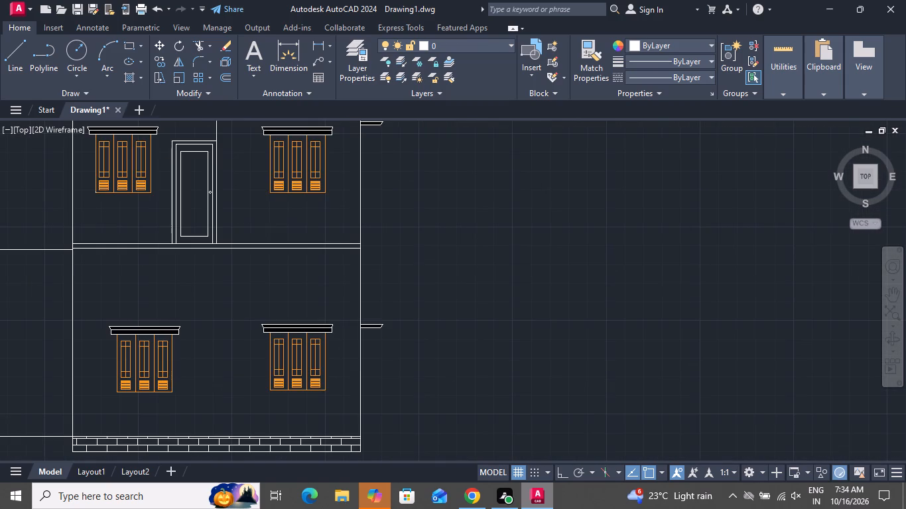
scroll(199, 156, "up", 2)
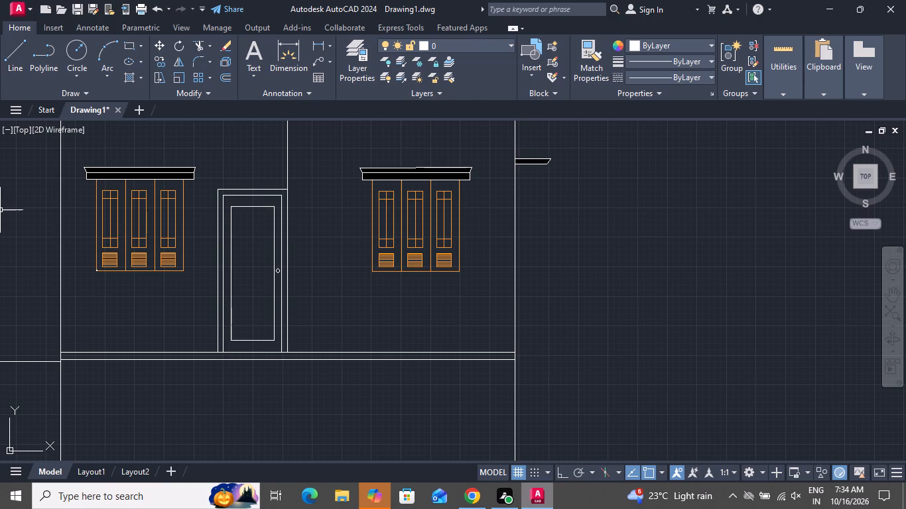
left_click(204, 146)
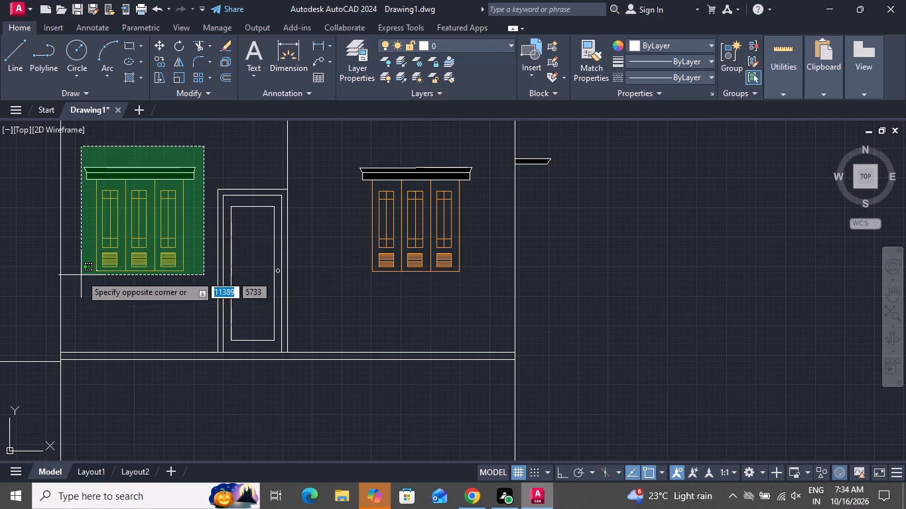
left_click(78, 276)
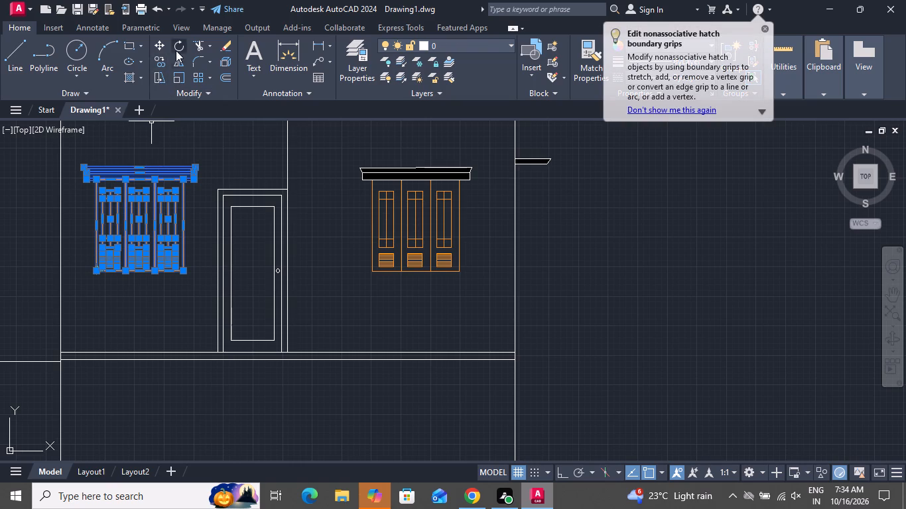
left_click(155, 46)
scroll(194, 184, "up", 3)
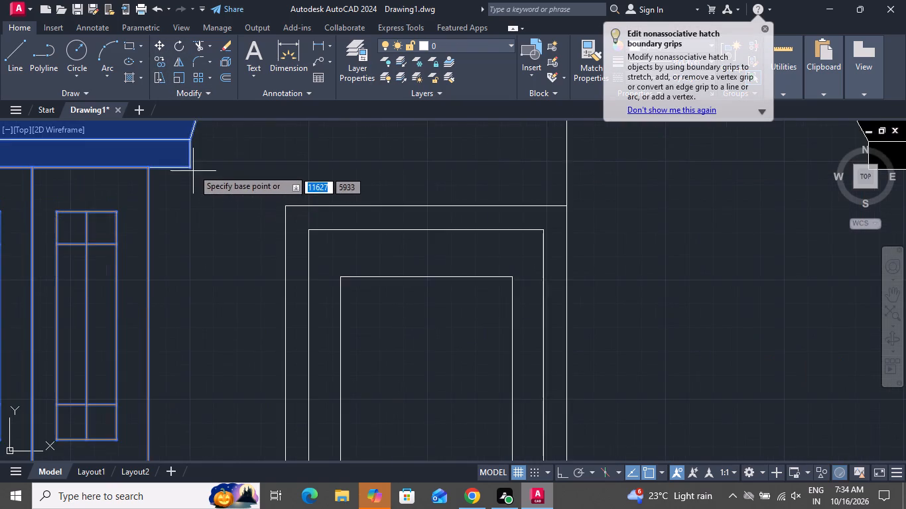
scroll(193, 166, "down", 1)
scroll(193, 166, "up", 1)
scroll(198, 163, "down", 2)
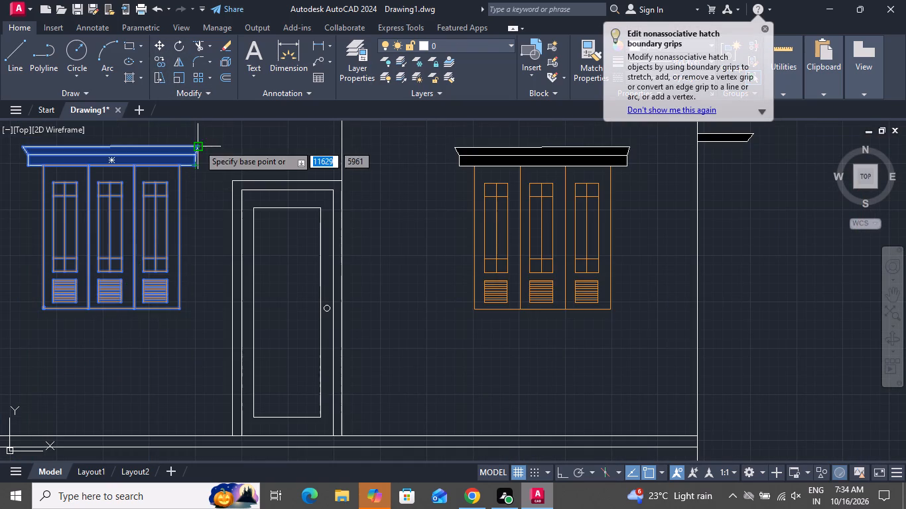
left_click(198, 144)
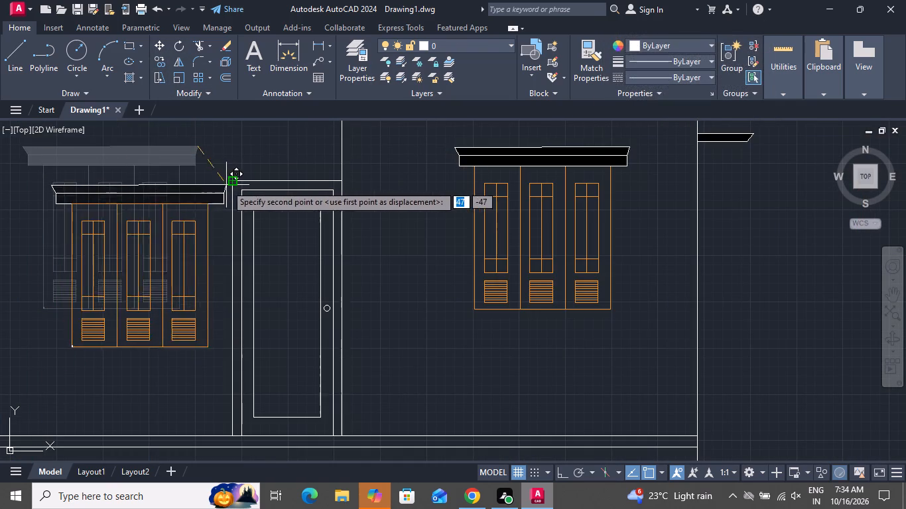
left_click(175, 184)
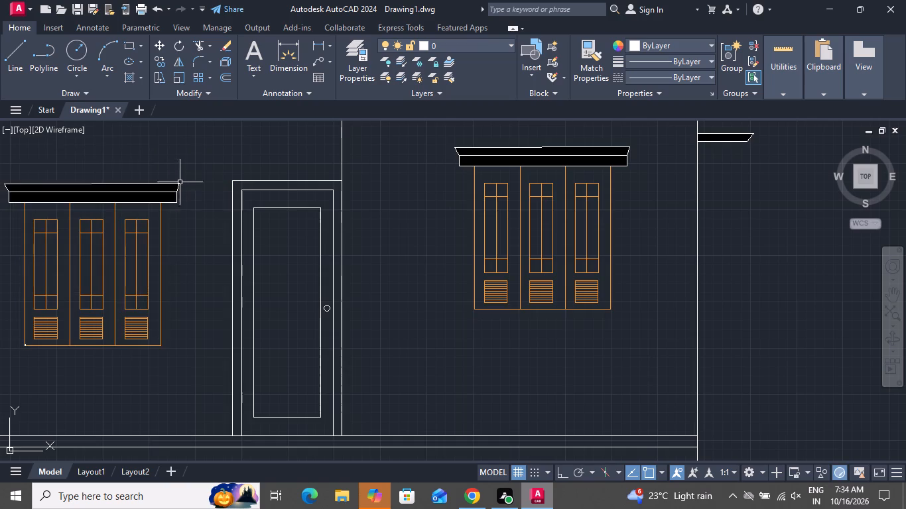
Move the upper storey's east louvred unit down so that its cornice top is about level with the door frame's top.
scroll(200, 185, "down", 2)
left_click(283, 166)
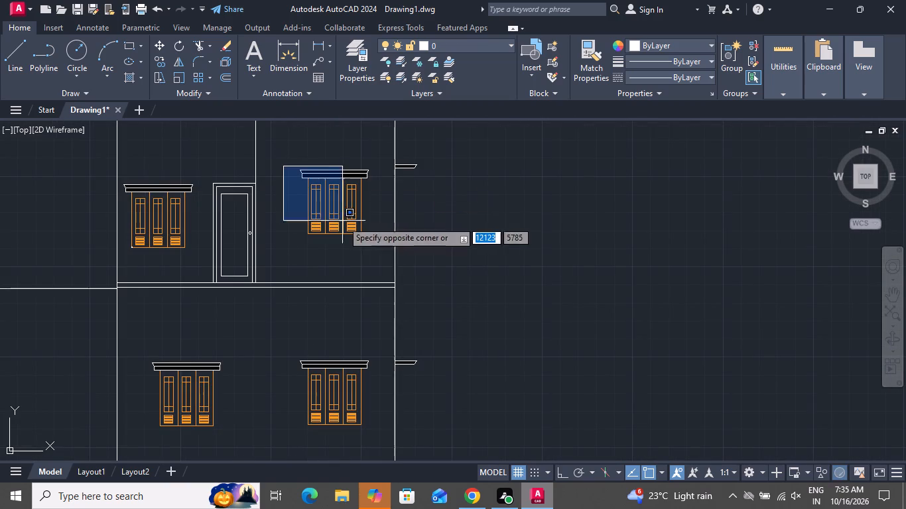
left_click(385, 243)
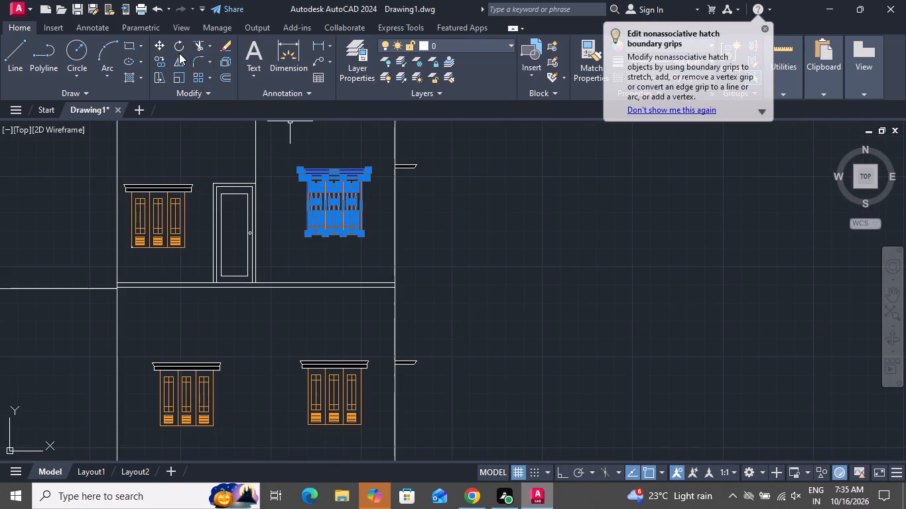
left_click(155, 40)
scroll(294, 182, "up", 3)
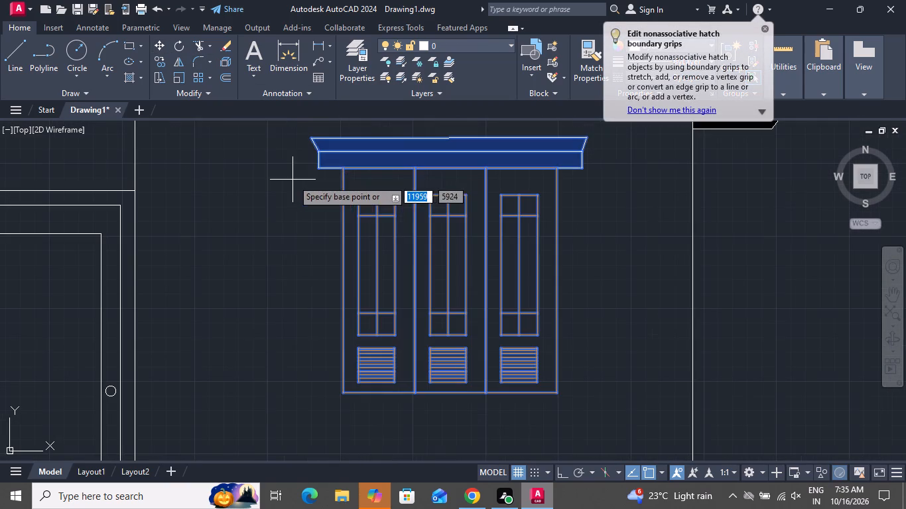
left_click(308, 137)
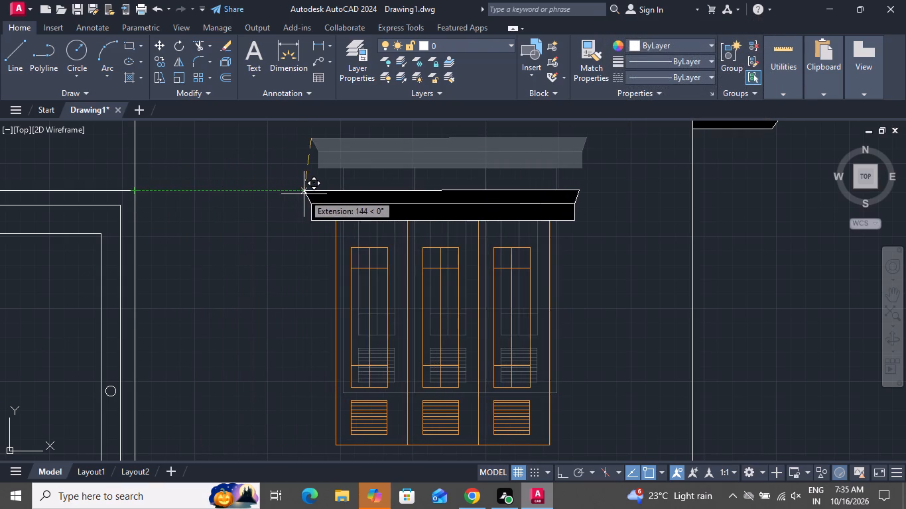
left_click(304, 194)
Delete the extension rectangle west of the ground storey.
scroll(310, 259, "down", 4)
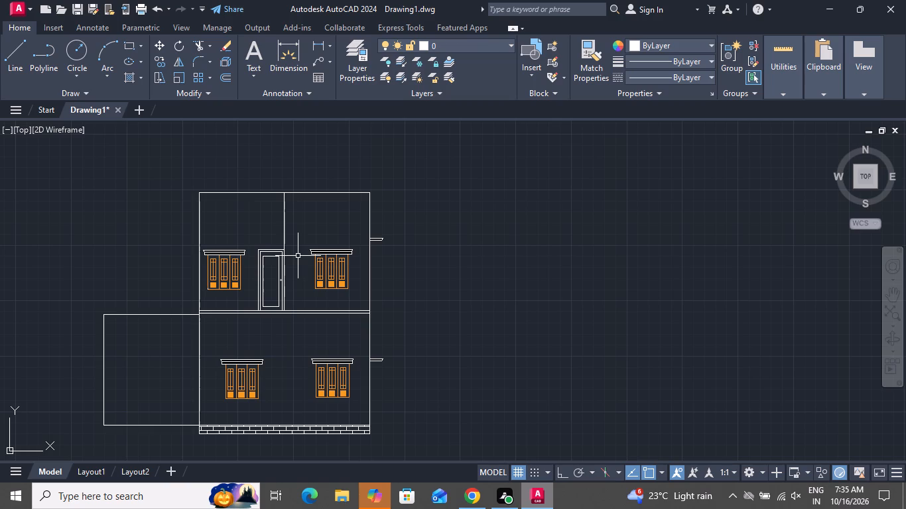
left_click_drag(143, 296, 137, 308)
left_click(119, 331)
key("Delete")
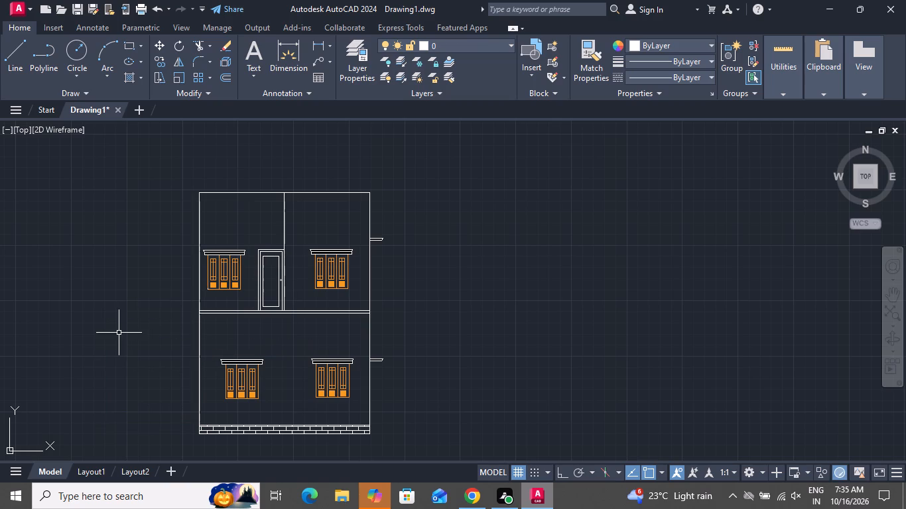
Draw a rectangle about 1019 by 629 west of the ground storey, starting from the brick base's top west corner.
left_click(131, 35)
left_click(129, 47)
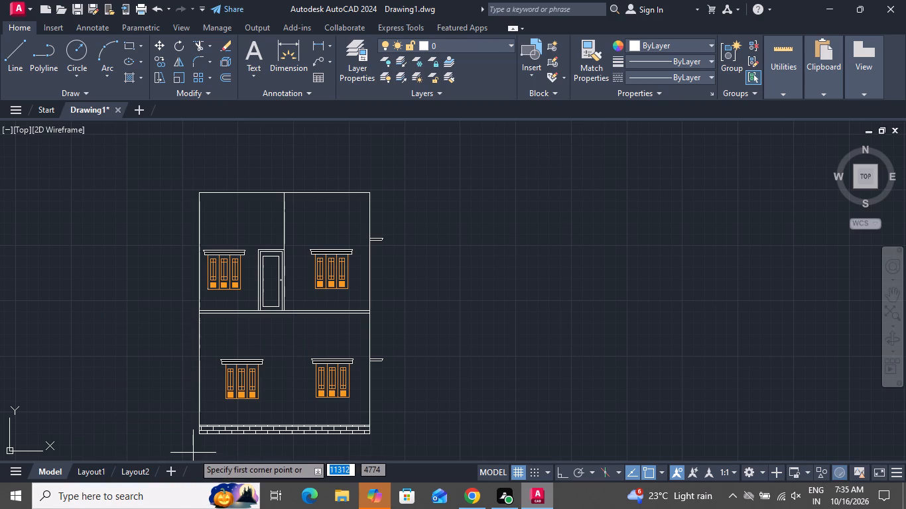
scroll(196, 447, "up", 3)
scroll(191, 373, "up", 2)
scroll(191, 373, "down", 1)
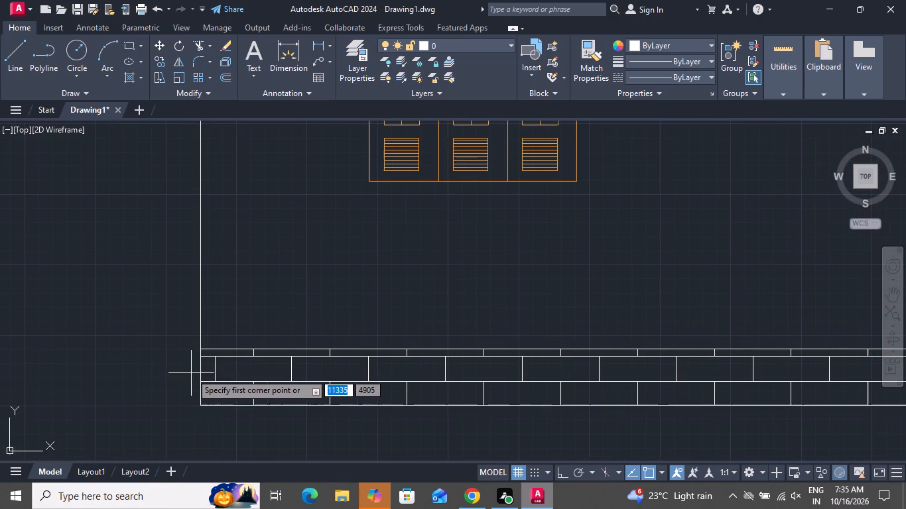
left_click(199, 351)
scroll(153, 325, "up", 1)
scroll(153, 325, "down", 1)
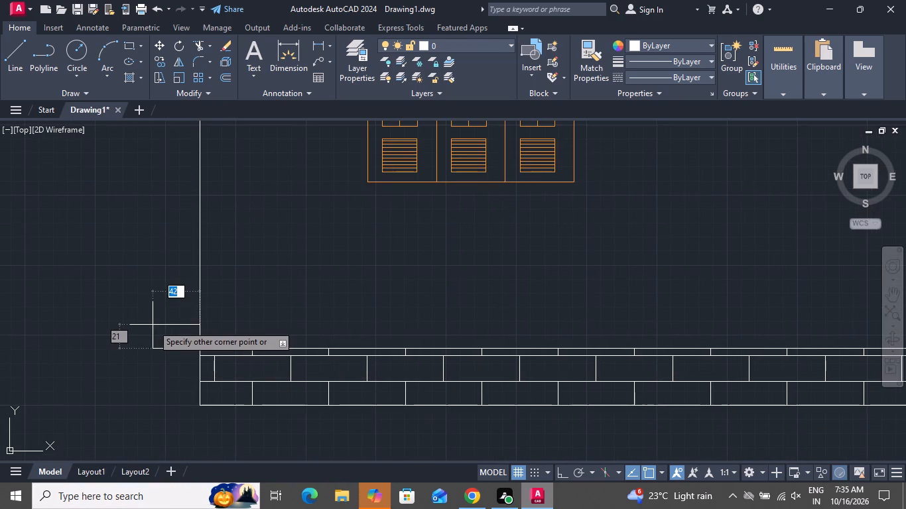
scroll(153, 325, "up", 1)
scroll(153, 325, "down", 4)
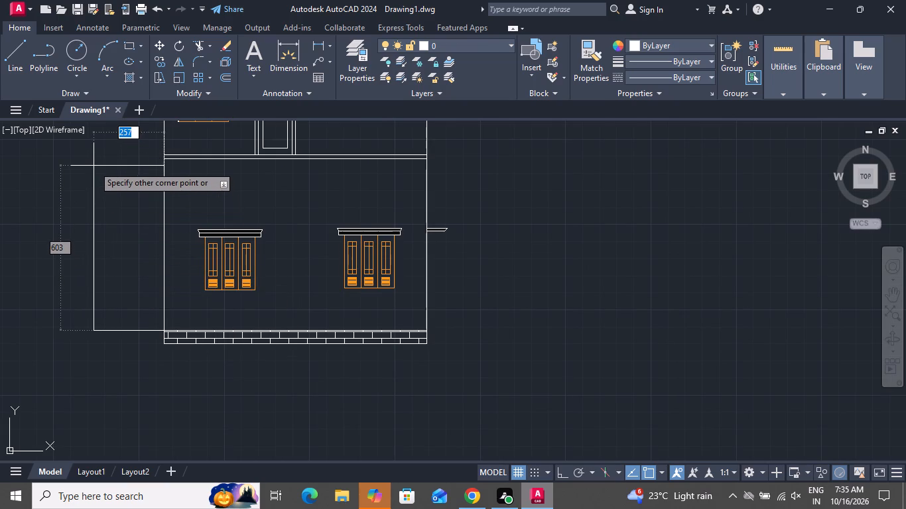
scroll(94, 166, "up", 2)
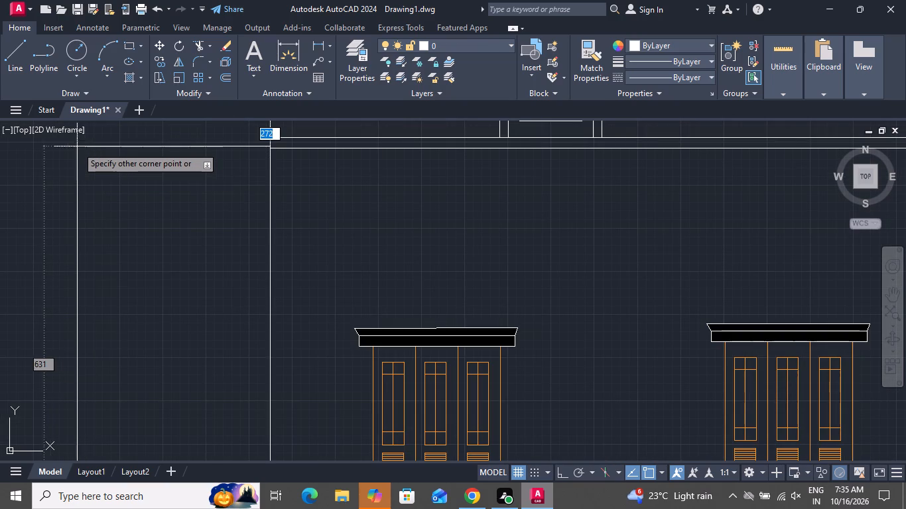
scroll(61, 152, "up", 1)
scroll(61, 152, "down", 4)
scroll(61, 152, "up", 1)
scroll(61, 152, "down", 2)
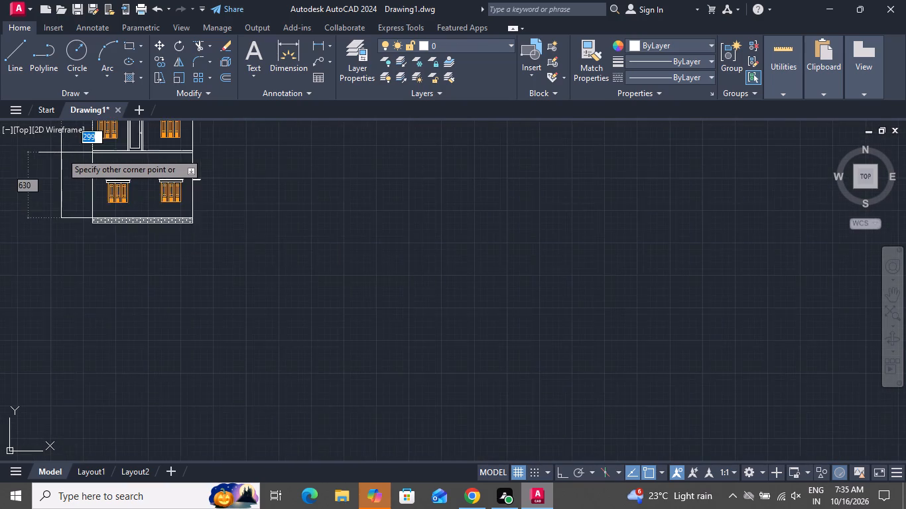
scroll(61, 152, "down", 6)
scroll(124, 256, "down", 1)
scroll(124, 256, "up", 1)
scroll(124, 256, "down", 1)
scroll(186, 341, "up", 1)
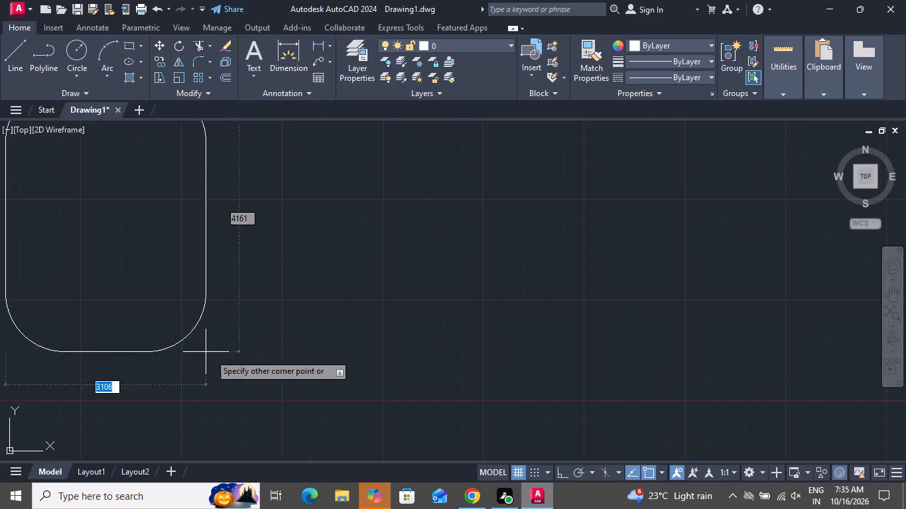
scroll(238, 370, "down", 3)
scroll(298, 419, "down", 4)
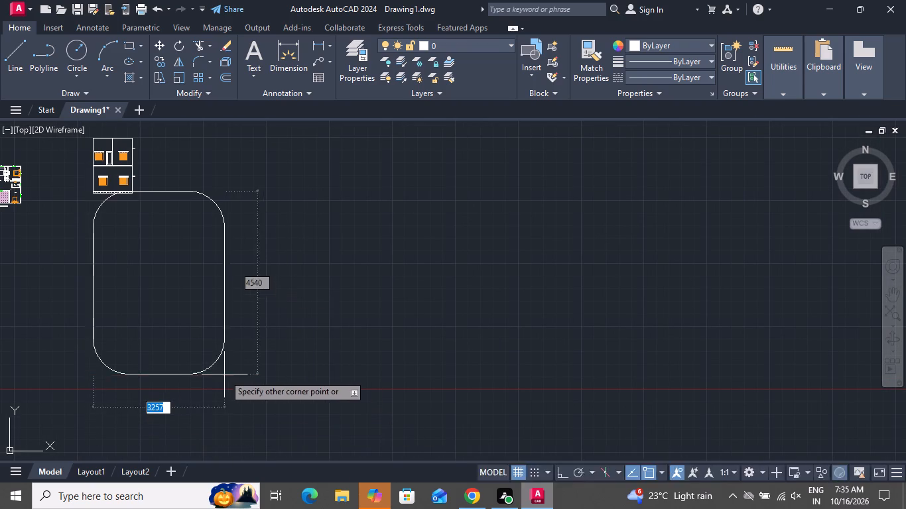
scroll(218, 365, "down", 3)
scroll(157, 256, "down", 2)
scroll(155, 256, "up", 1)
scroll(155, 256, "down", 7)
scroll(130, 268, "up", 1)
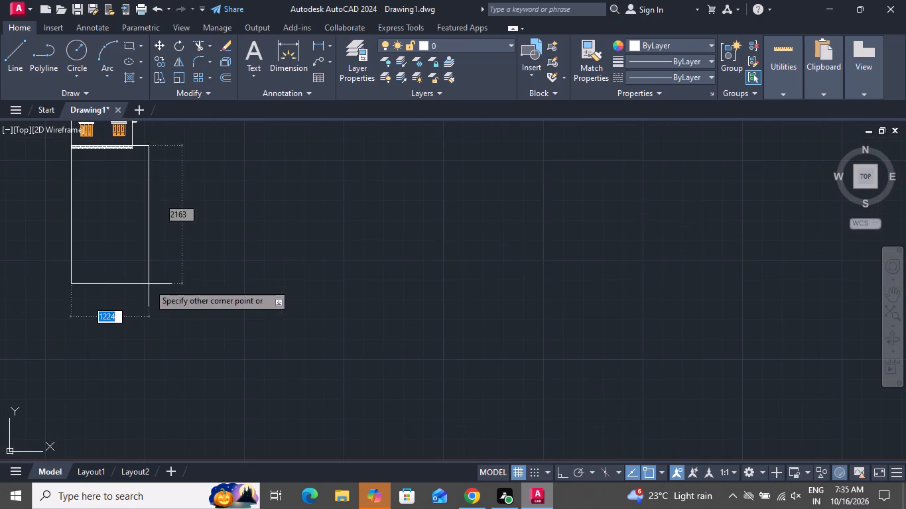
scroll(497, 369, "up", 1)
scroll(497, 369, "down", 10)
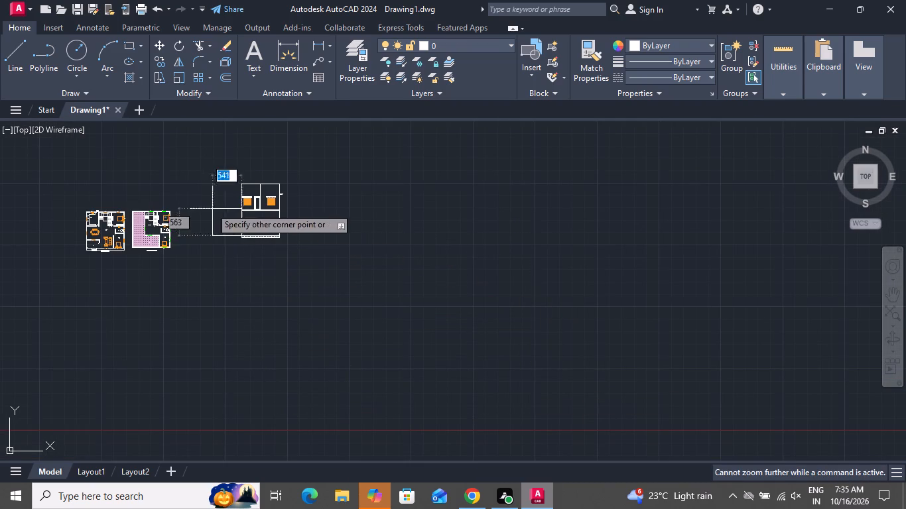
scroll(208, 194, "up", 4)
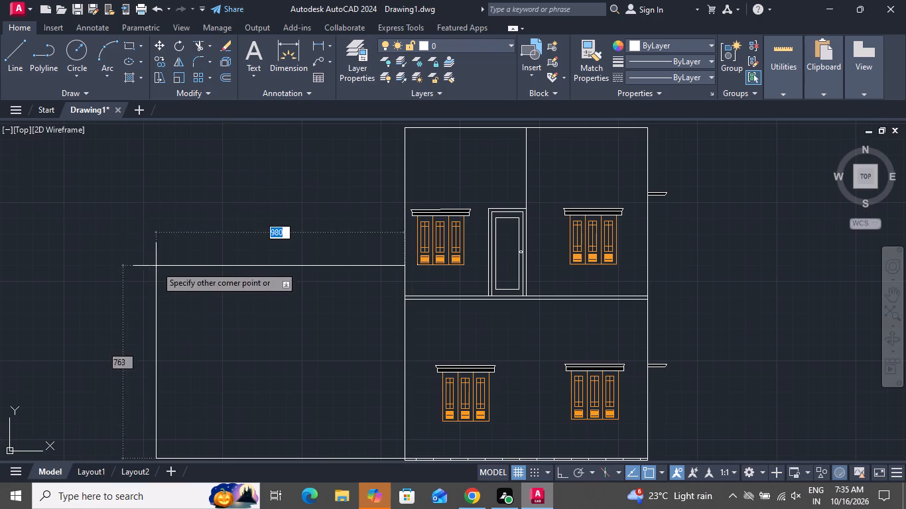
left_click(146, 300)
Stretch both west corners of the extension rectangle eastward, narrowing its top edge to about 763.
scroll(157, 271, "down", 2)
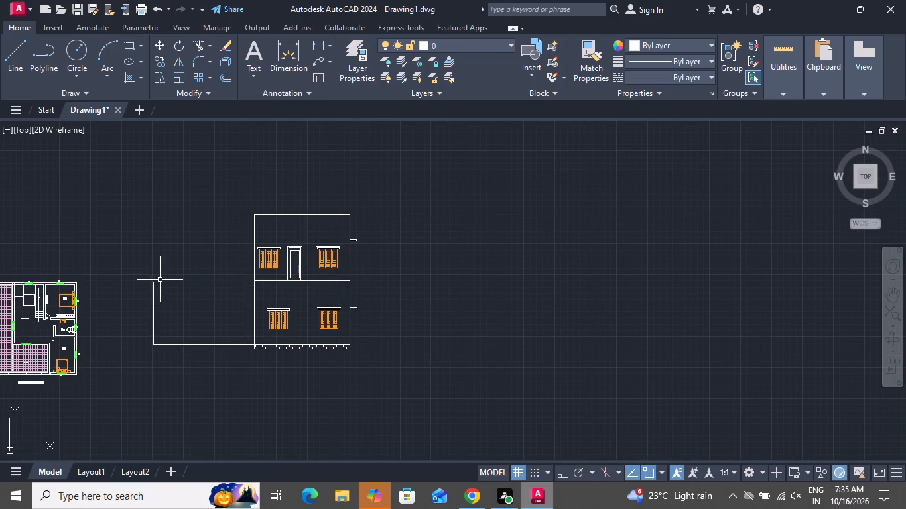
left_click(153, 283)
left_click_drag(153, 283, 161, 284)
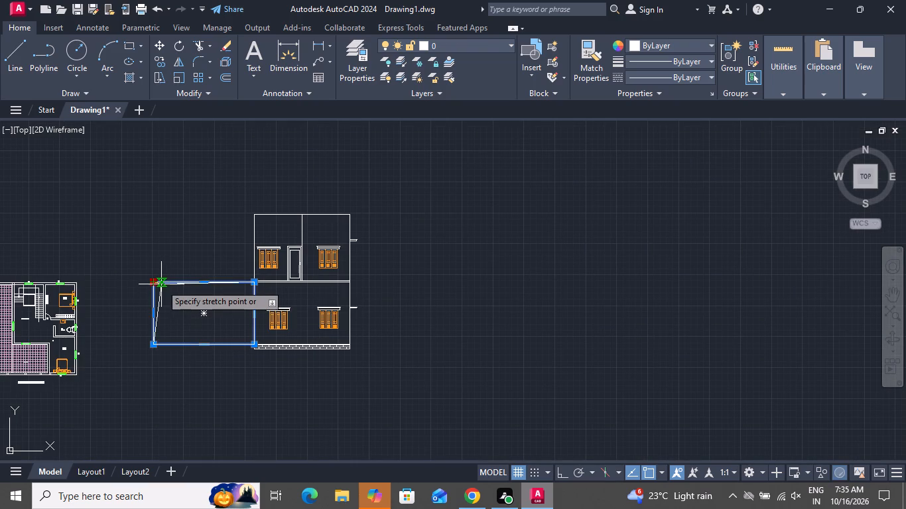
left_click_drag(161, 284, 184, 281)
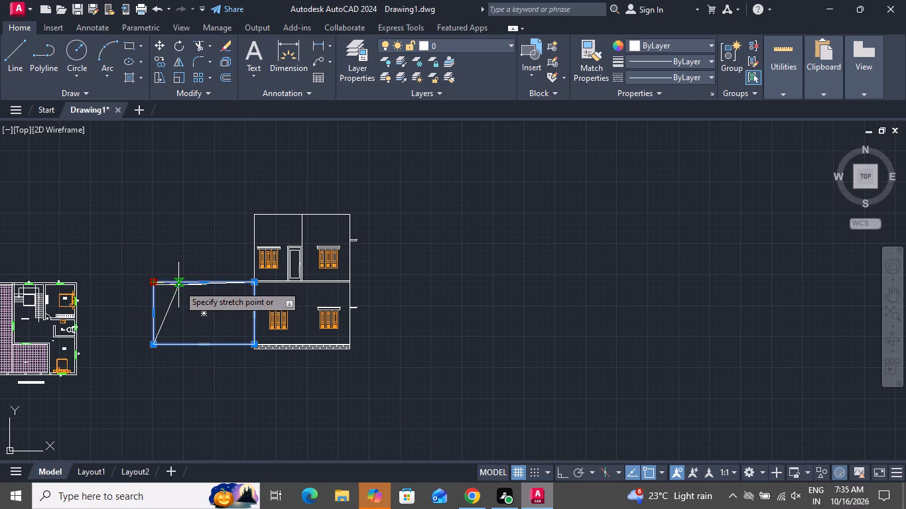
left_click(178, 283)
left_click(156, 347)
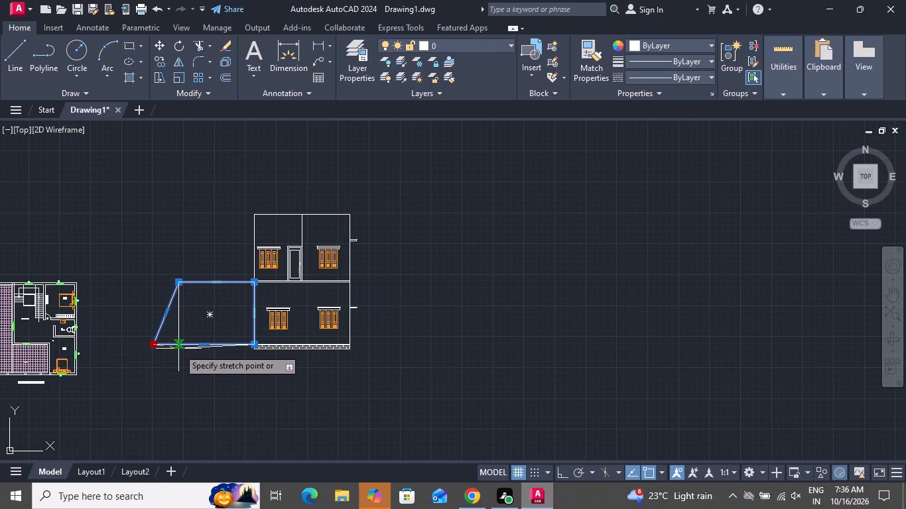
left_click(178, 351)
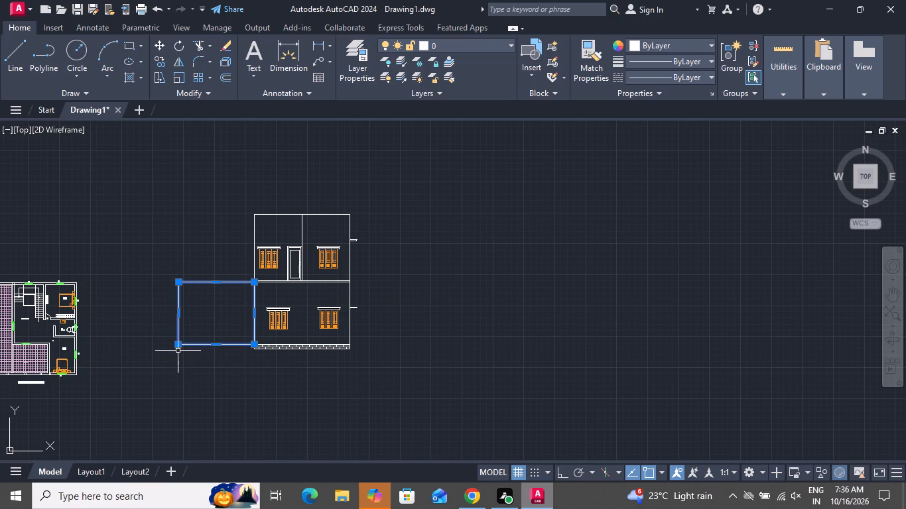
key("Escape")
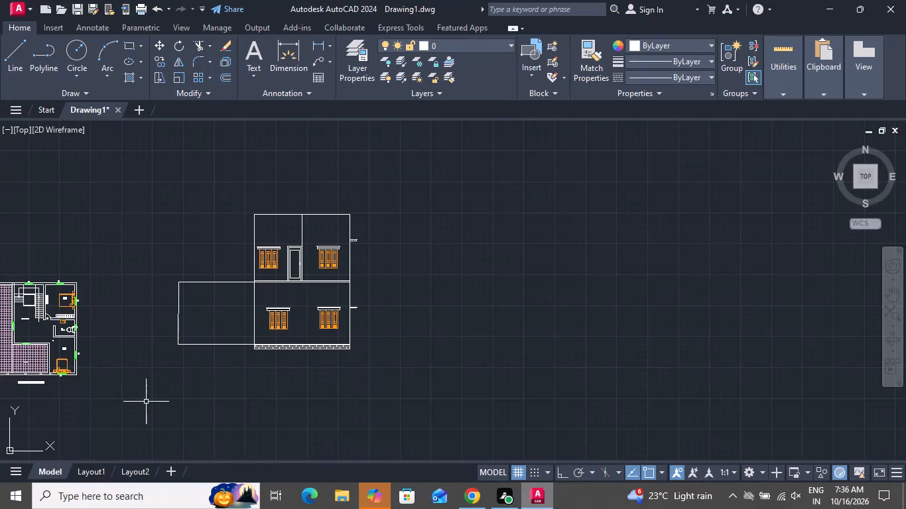
Draw a line west from the brick base's bottom west corner to below the extension's west edge, then up to its bottom corner.
scroll(167, 324, "up", 2)
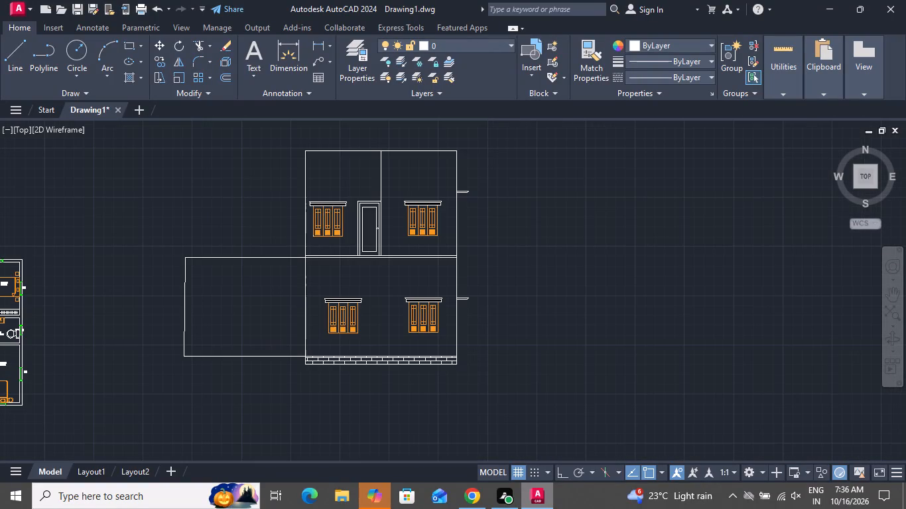
left_click(9, 48)
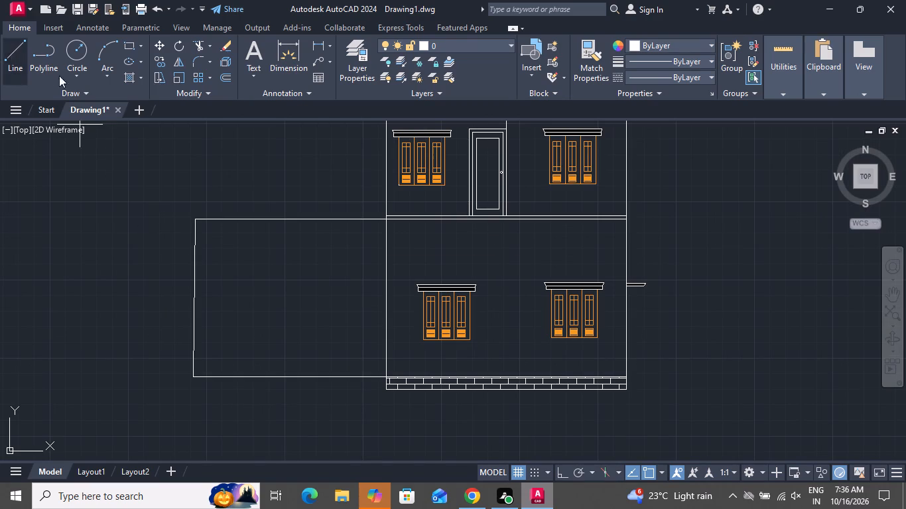
left_click(385, 393)
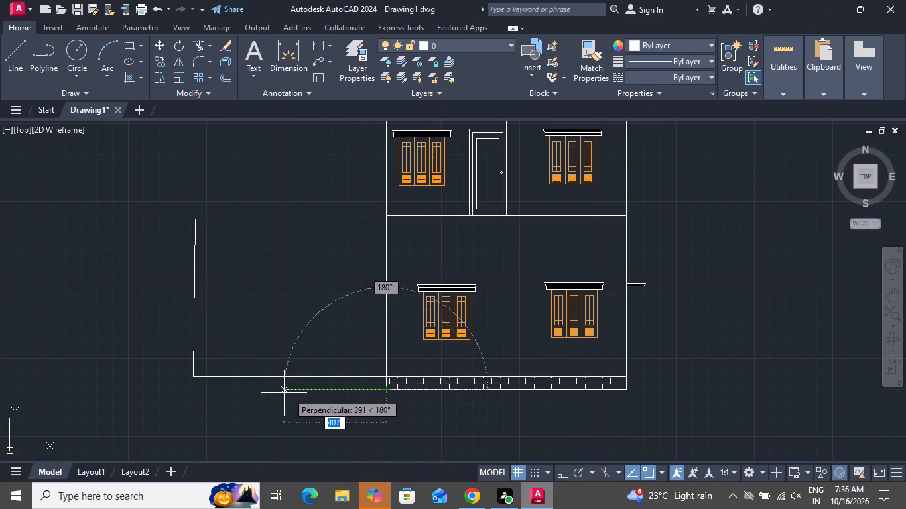
left_click(193, 386)
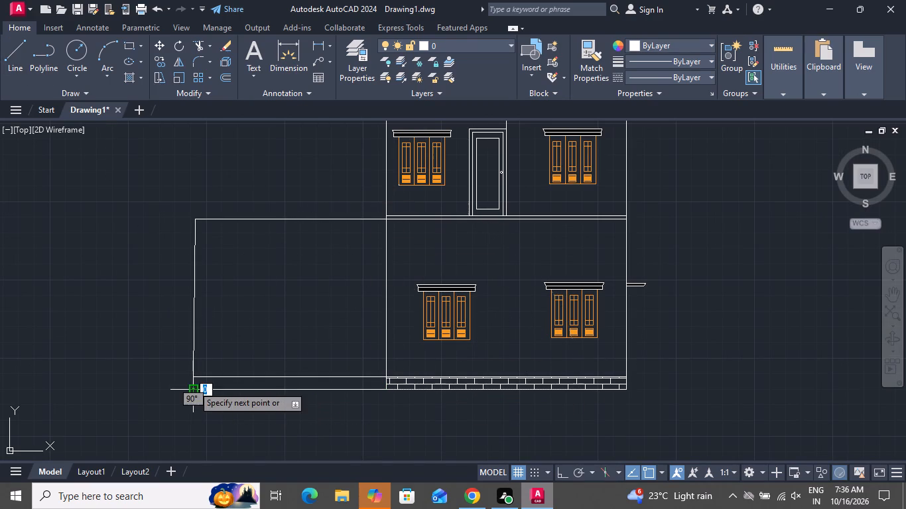
left_click(194, 376)
right_click(194, 376)
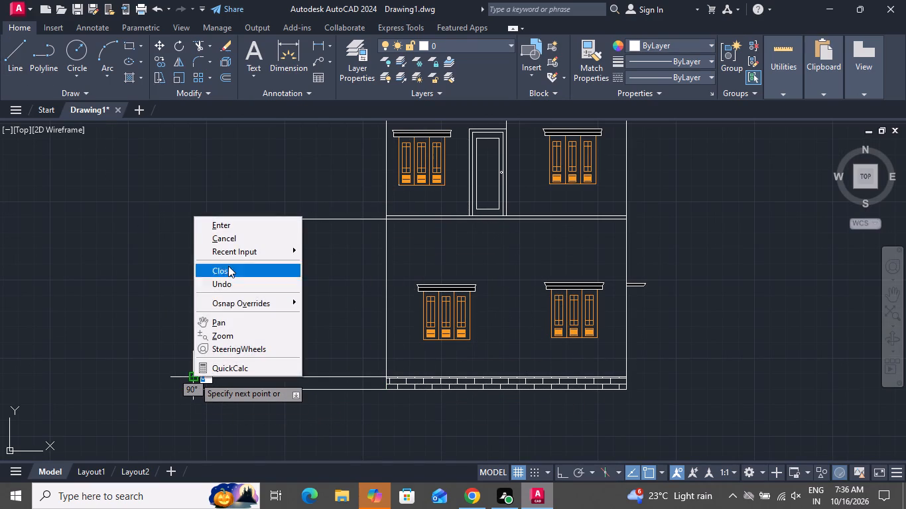
left_click(227, 235)
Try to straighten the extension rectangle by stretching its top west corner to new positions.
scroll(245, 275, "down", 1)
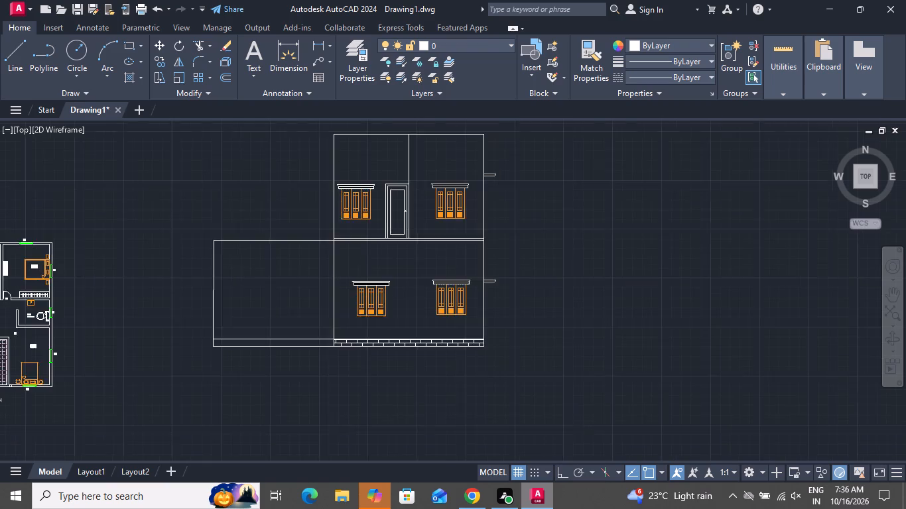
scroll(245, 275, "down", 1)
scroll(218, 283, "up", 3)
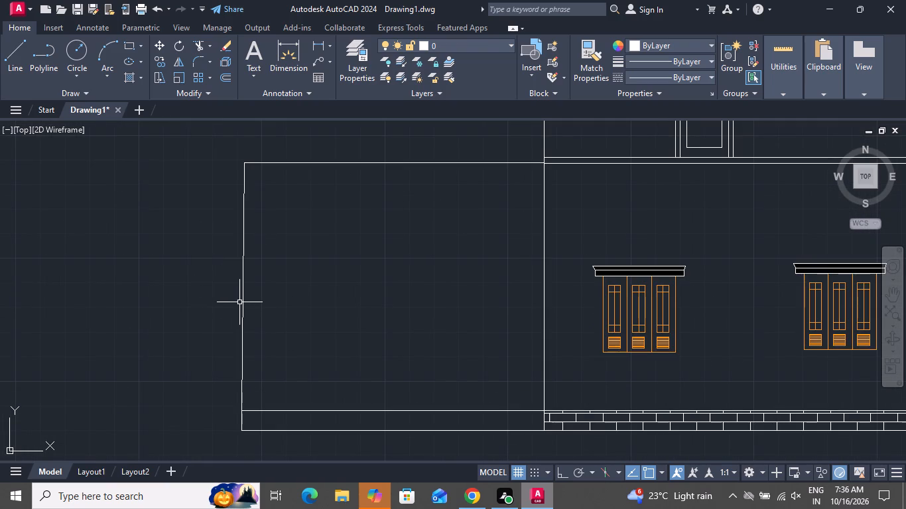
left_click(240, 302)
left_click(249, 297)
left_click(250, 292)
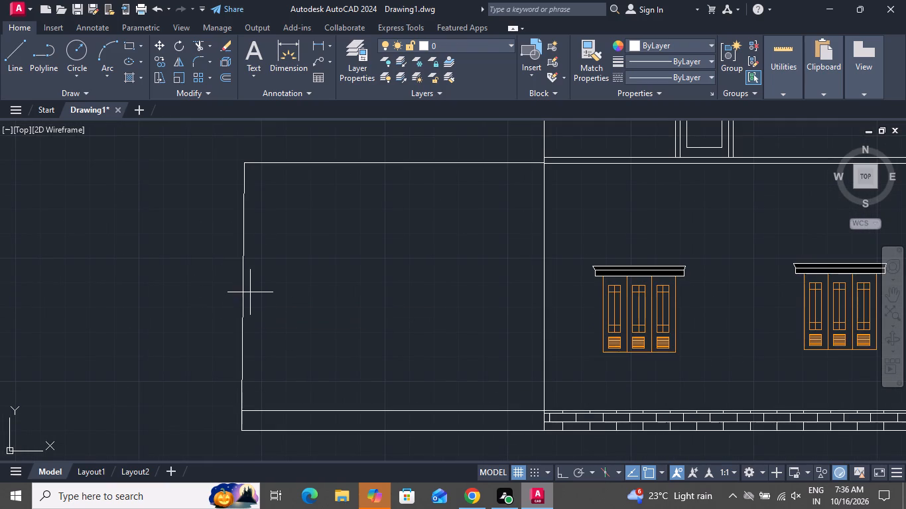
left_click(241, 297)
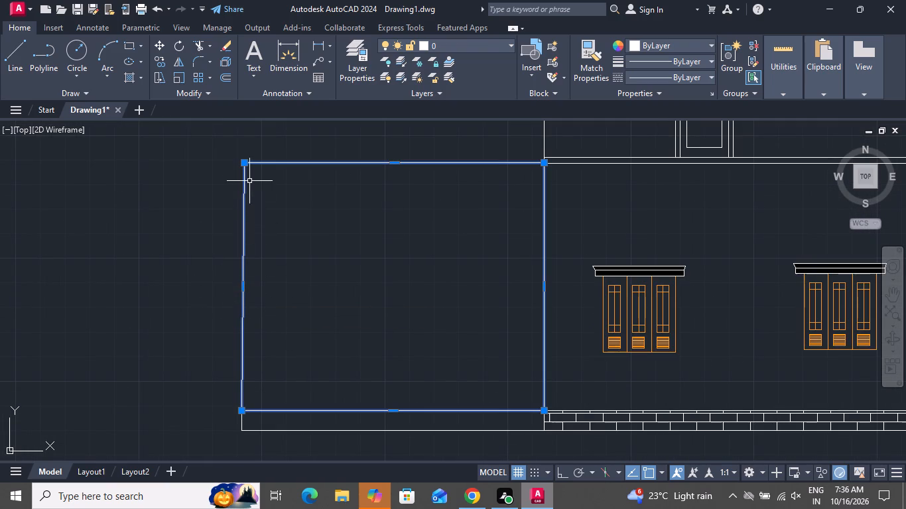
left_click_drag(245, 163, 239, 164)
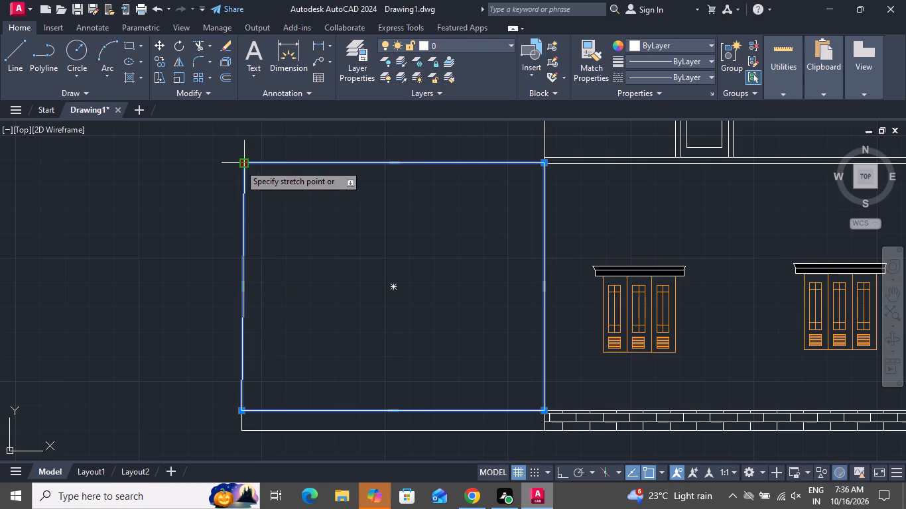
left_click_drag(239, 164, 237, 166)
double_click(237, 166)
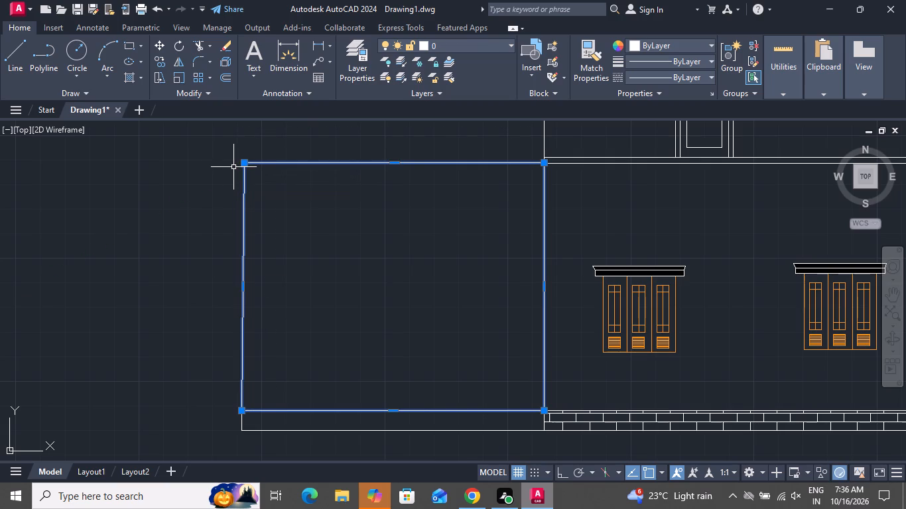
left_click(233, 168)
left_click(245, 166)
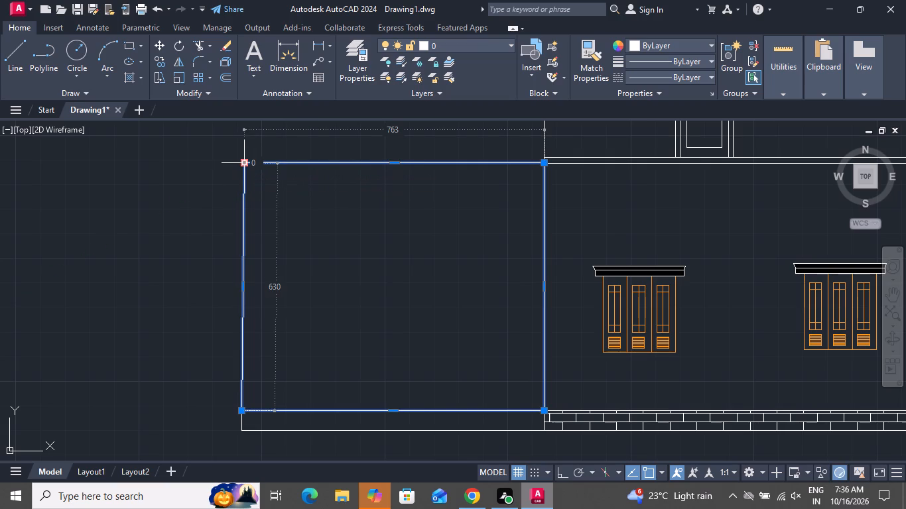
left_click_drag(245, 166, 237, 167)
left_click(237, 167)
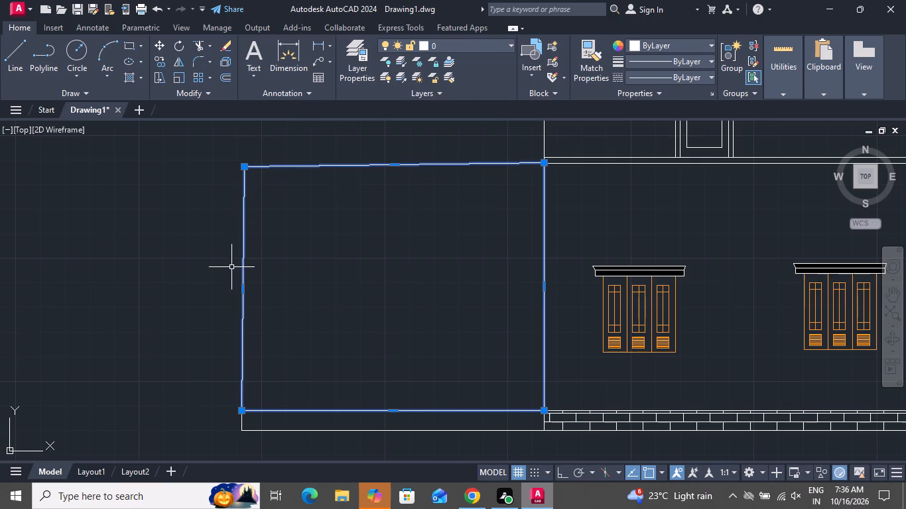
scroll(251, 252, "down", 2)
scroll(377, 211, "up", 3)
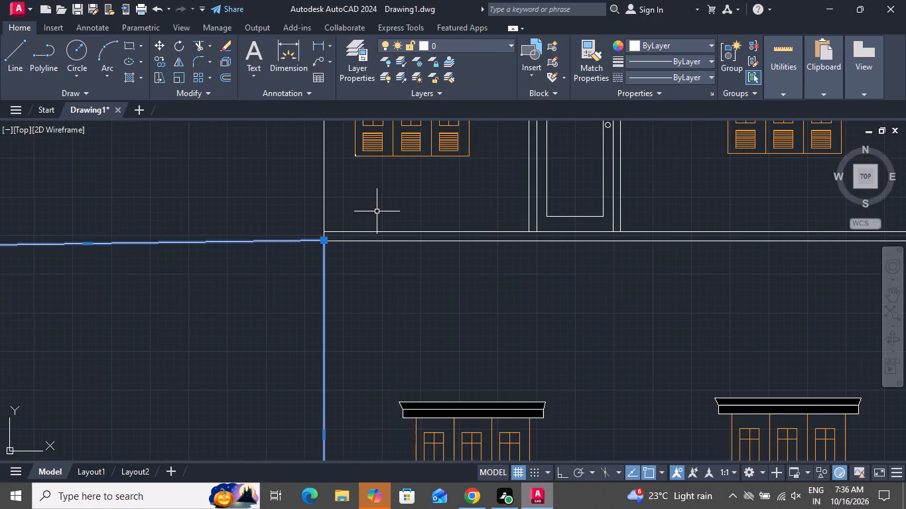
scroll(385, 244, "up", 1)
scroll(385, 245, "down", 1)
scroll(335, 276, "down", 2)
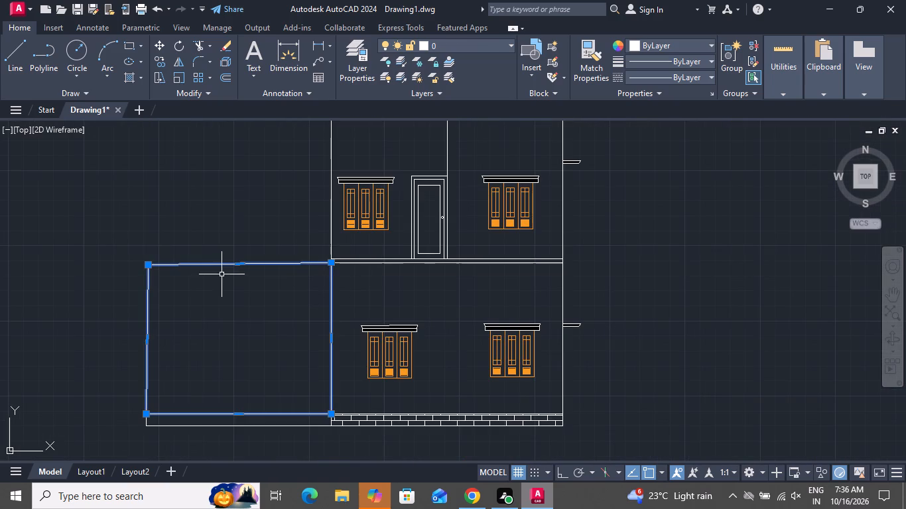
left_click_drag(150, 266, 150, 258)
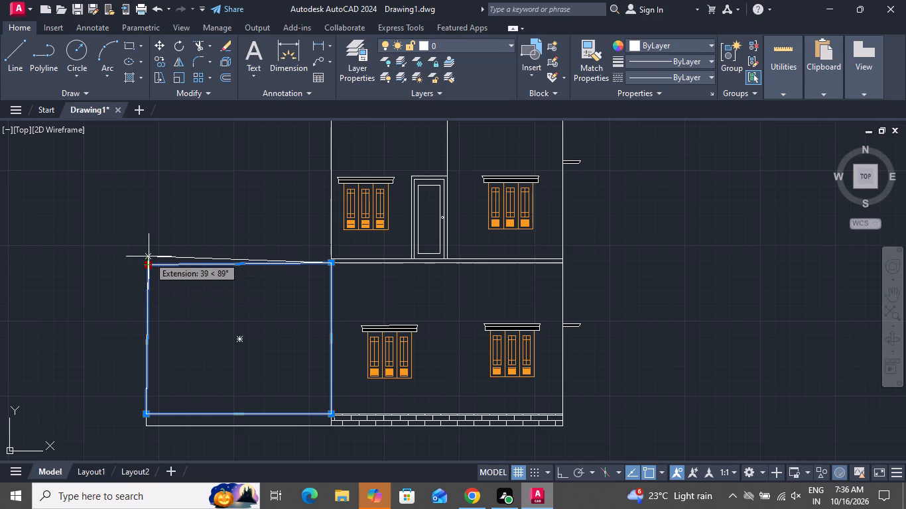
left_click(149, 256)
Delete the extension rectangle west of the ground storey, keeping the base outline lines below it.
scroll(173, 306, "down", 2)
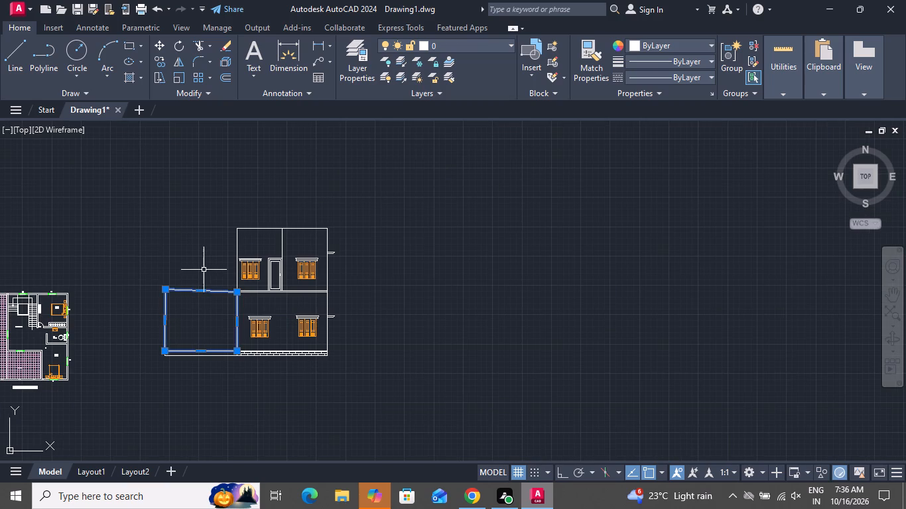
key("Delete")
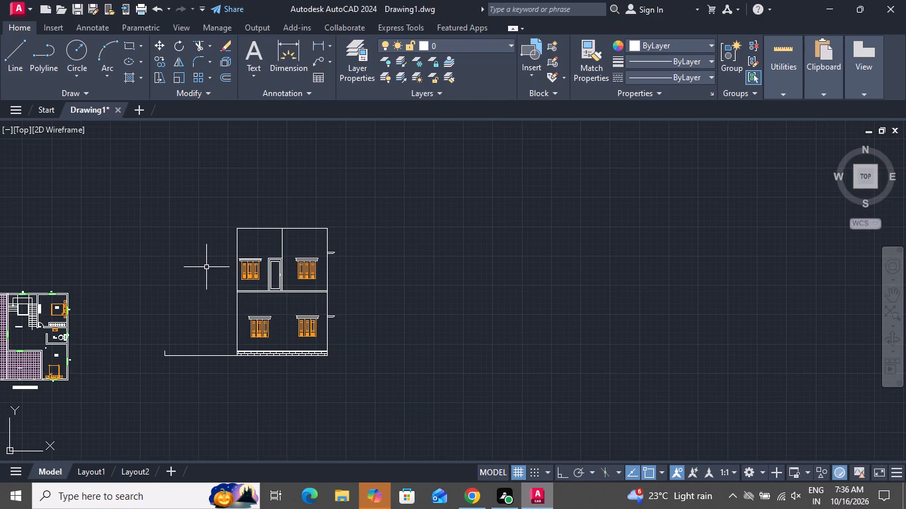
Draw the west extension rectangle about 627 high from the floor band's bottom west corner to the base's top level, just inside the base outline's west end.
left_click(127, 47)
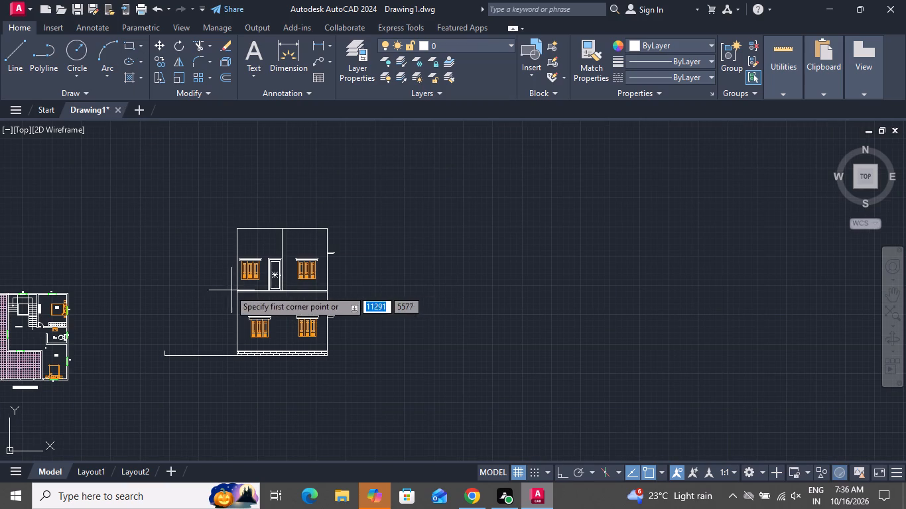
scroll(219, 291, "up", 3)
scroll(271, 297, "down", 1)
scroll(271, 297, "up", 1)
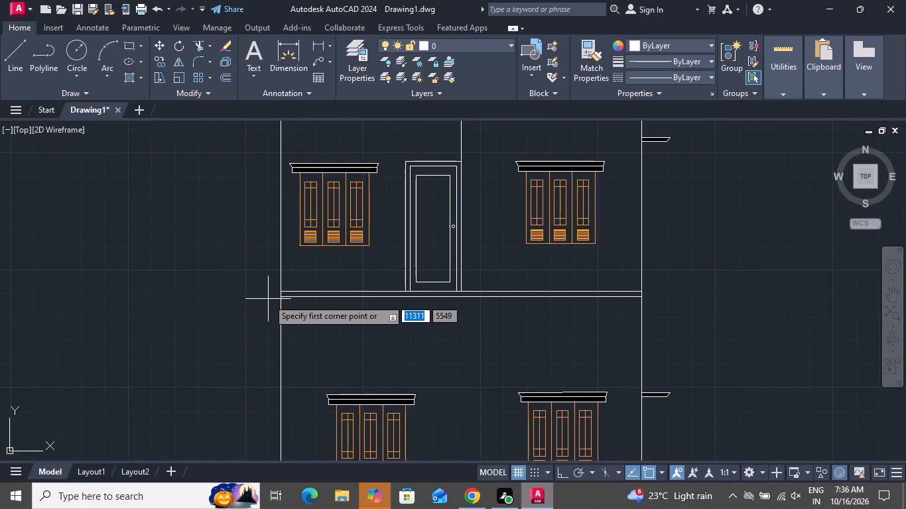
scroll(271, 315, "up", 2)
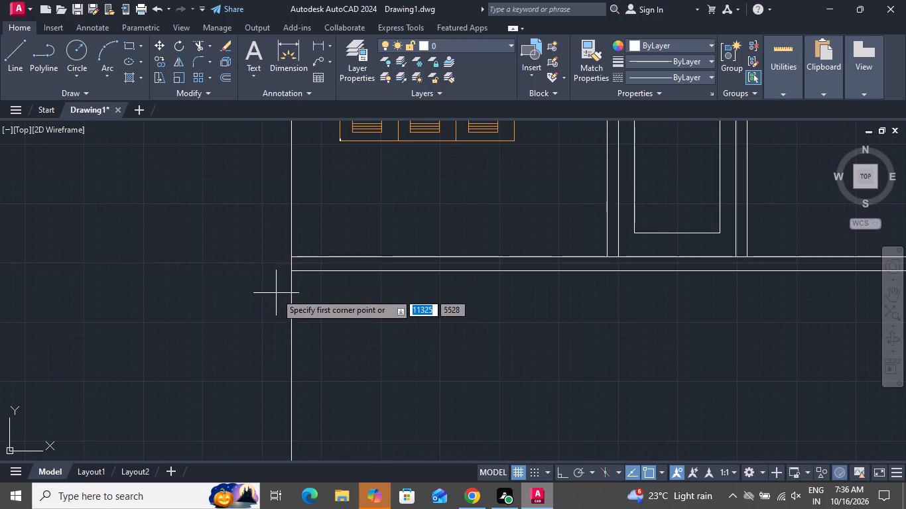
left_click(291, 272)
scroll(137, 290, "down", 2)
scroll(137, 290, "up", 1)
scroll(137, 282, "down", 2)
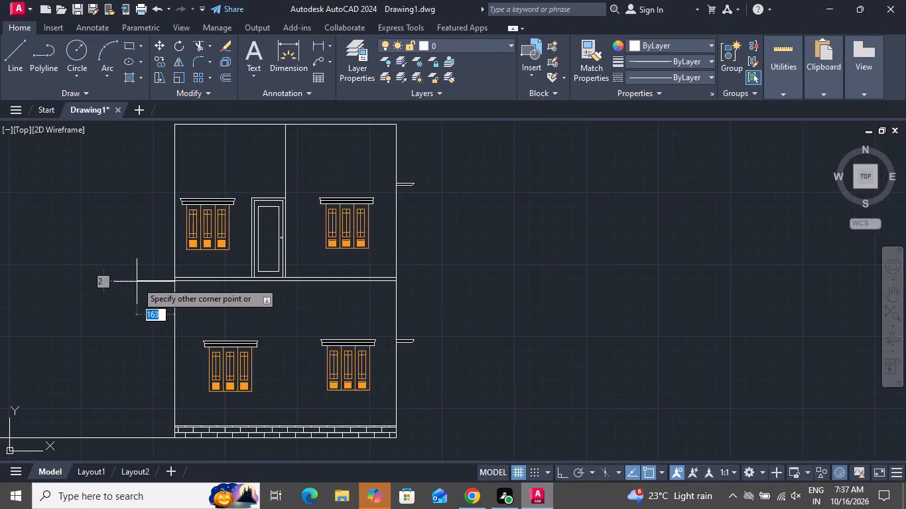
scroll(137, 281, "down", 3)
scroll(119, 312, "up", 3)
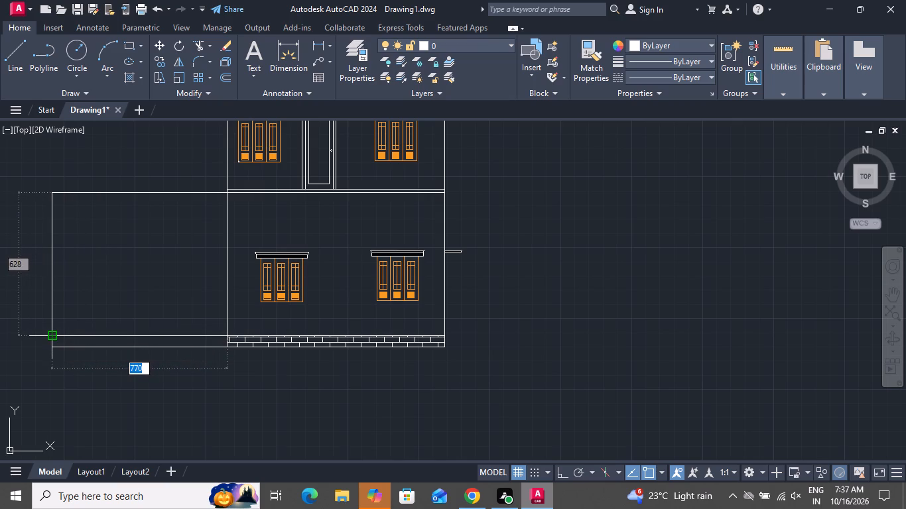
scroll(55, 335, "up", 3)
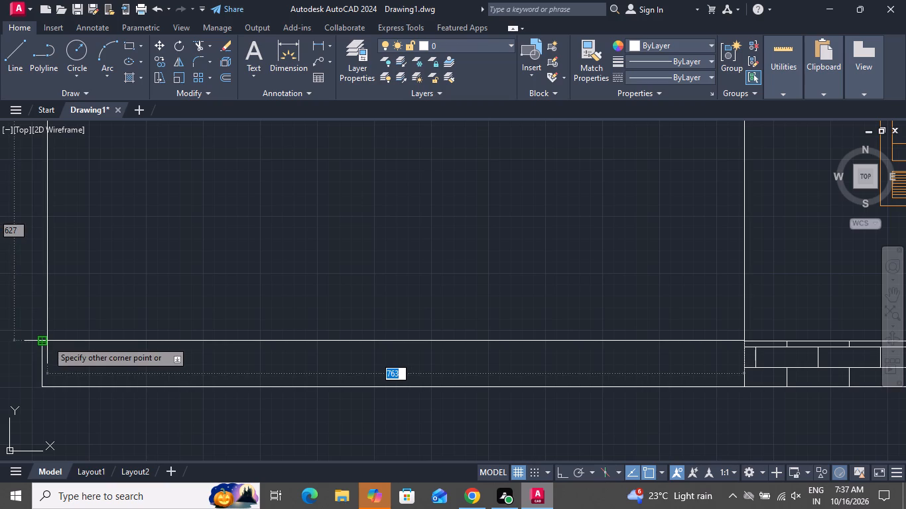
left_click(57, 343)
scroll(78, 359, "down", 1)
scroll(80, 361, "up", 1)
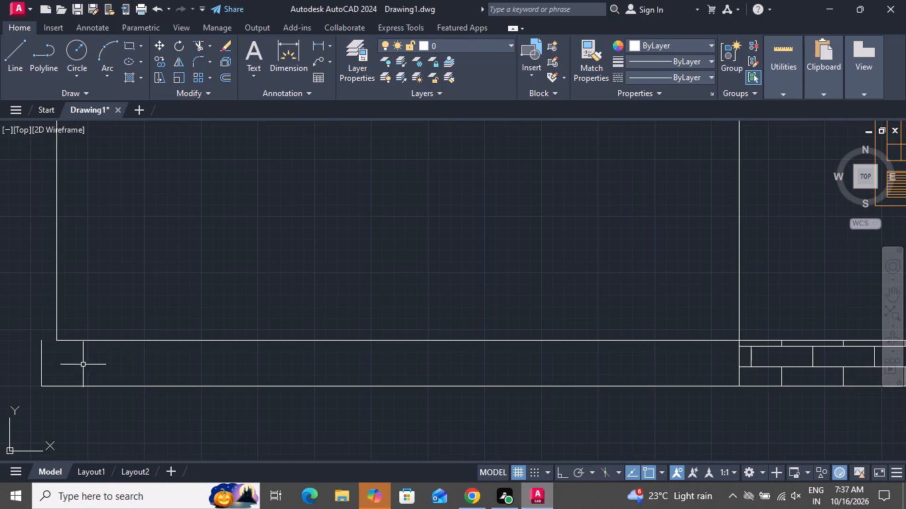
Draw a line from the extension rectangle's bottom west corner to the top of the base outline's west edge, closing the base strip.
scroll(90, 368, "down", 3)
left_click(8, 63)
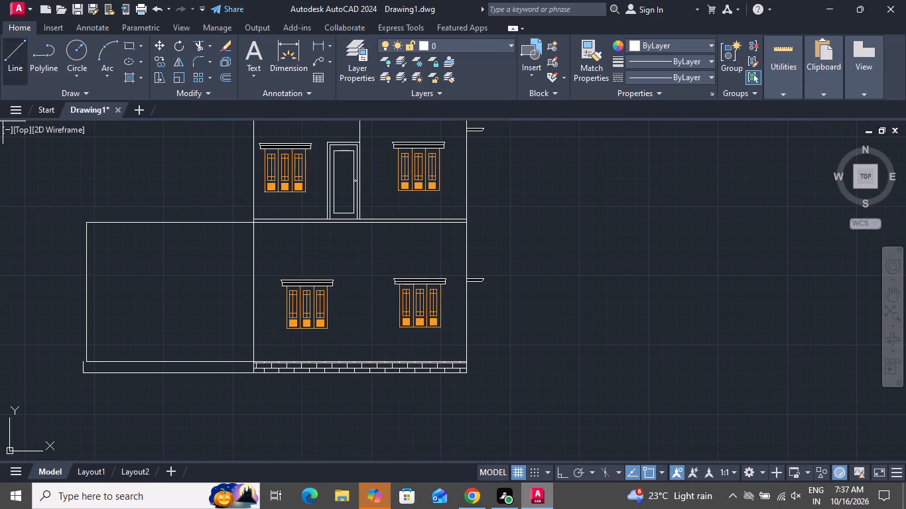
scroll(87, 398, "up", 2)
scroll(72, 331, "up", 4)
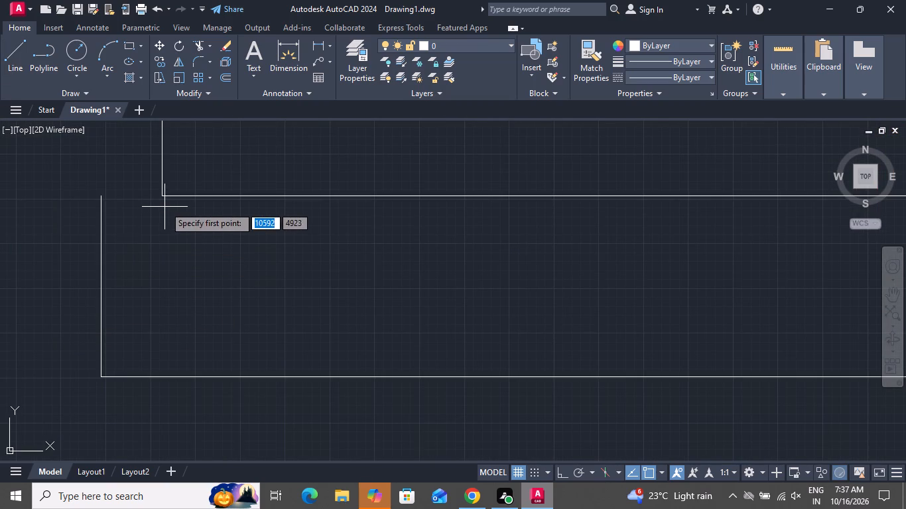
left_click(162, 198)
left_click(103, 194)
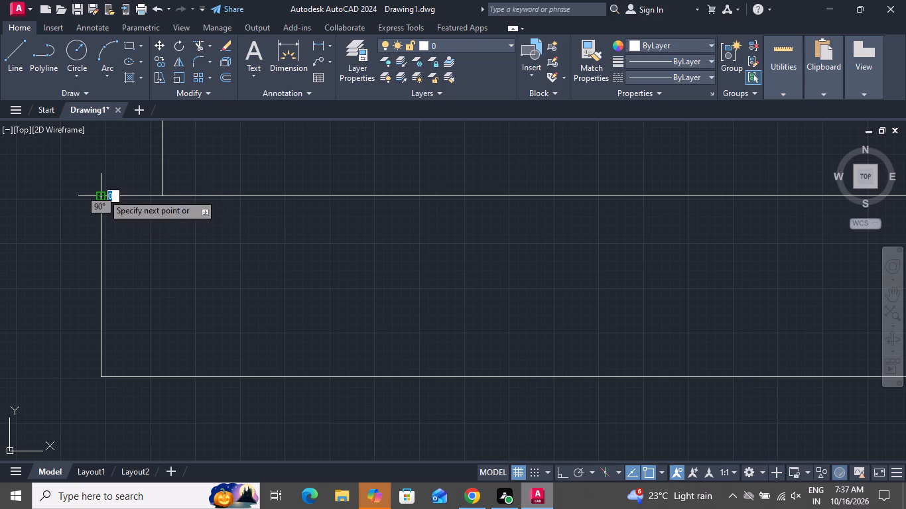
right_click(103, 194)
left_click(115, 213)
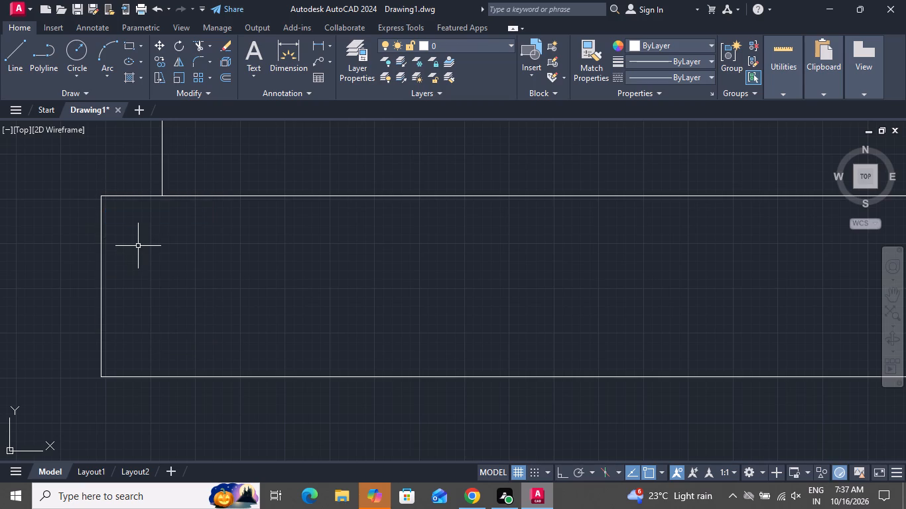
Draw a vertical dividing line across the extension's base strip, between its top and bottom edges, west of the main wall.
scroll(141, 246, "down", 5)
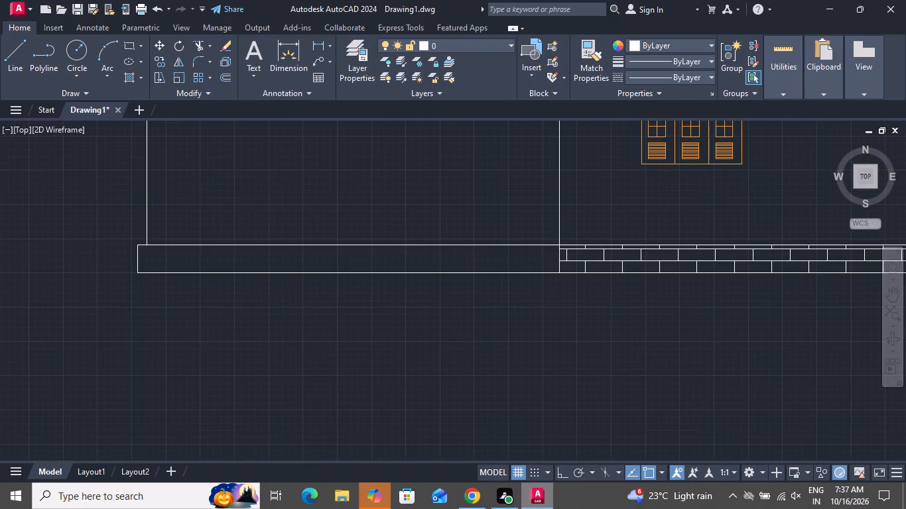
scroll(167, 280, "down", 2)
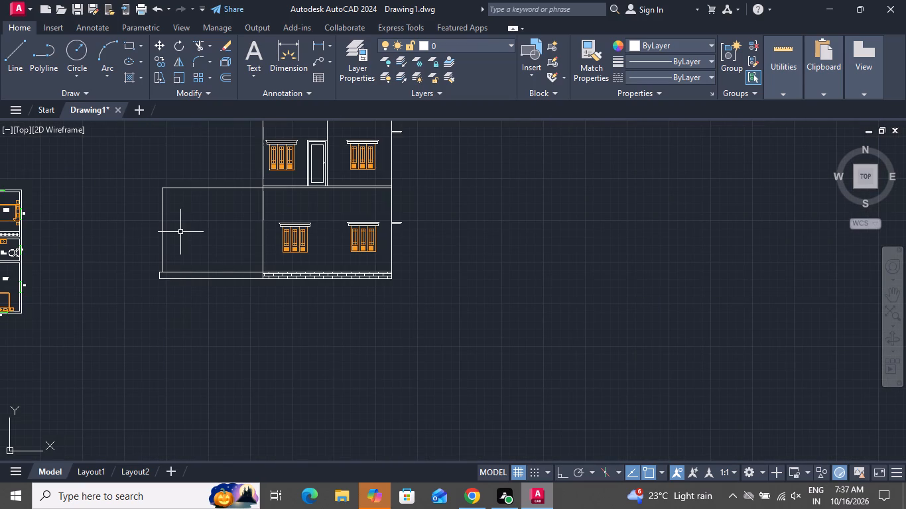
scroll(180, 232, "up", 2)
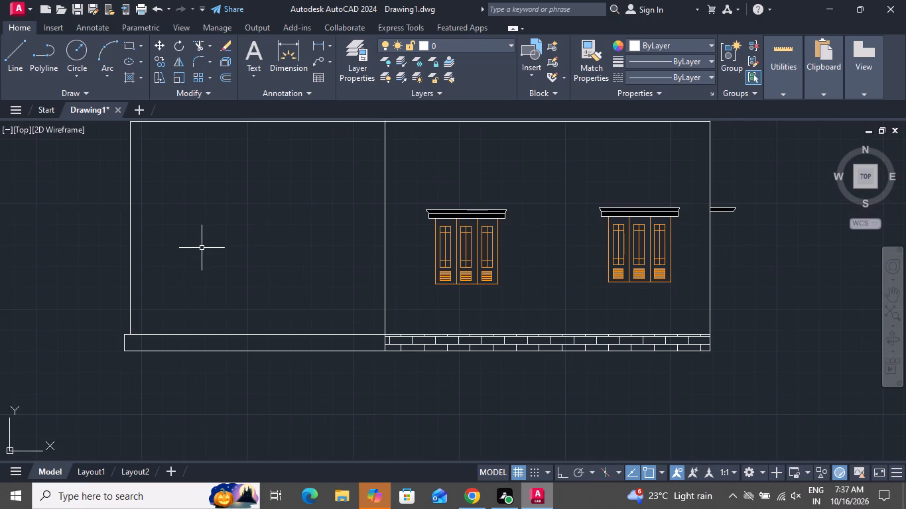
left_click(20, 54)
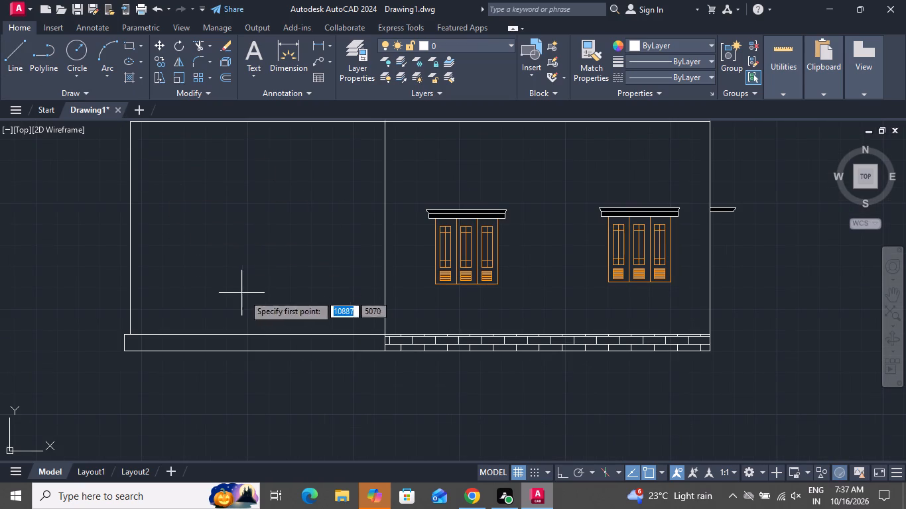
scroll(328, 352, "up", 2)
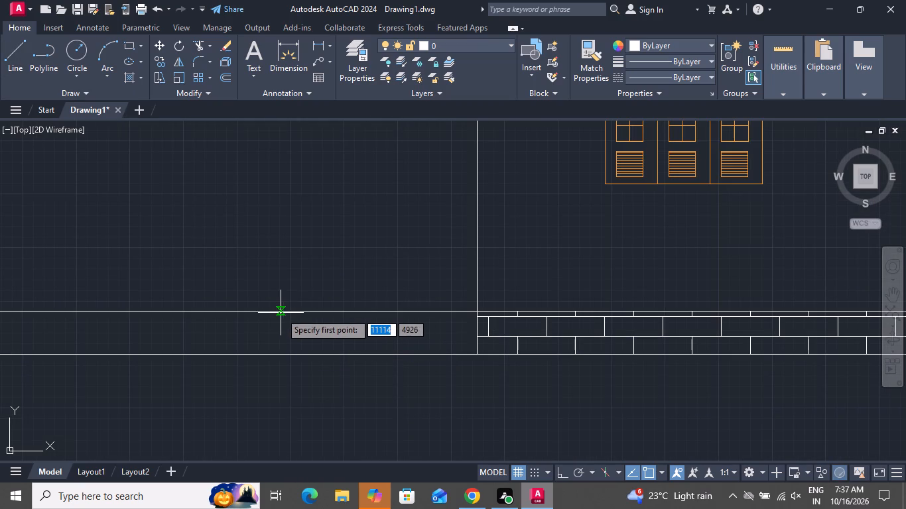
left_click(281, 313)
left_click(280, 355)
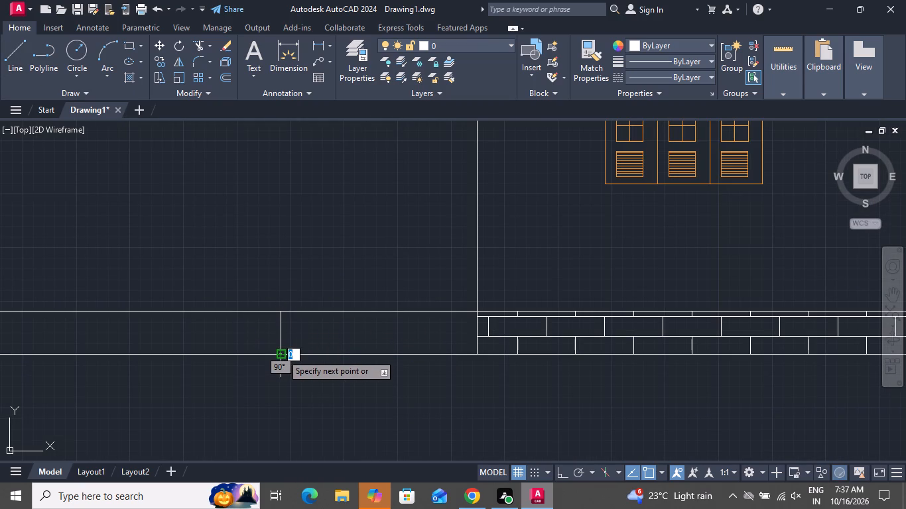
right_click(282, 354)
left_click(323, 218)
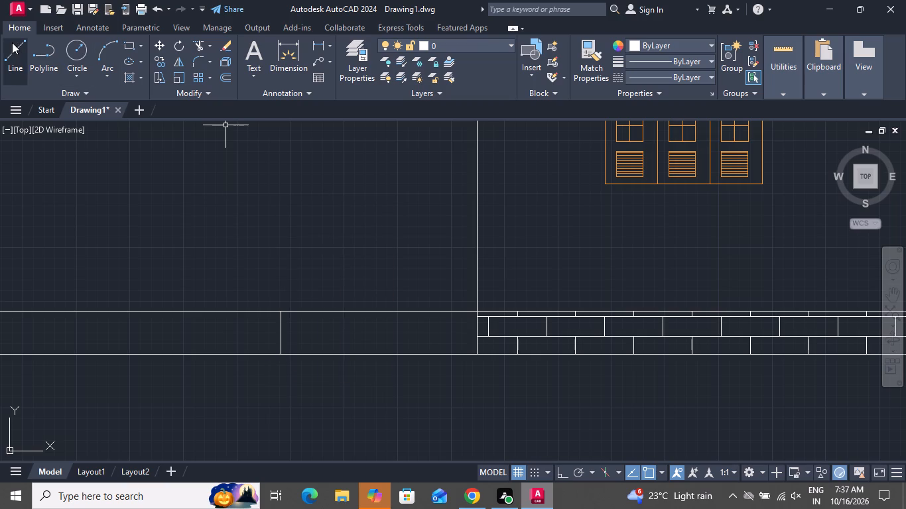
Draw a horizontal line about 229 long from the dividing line's midpoint to the main wall, splitting that base section in two.
left_click(12, 42)
left_click(279, 331)
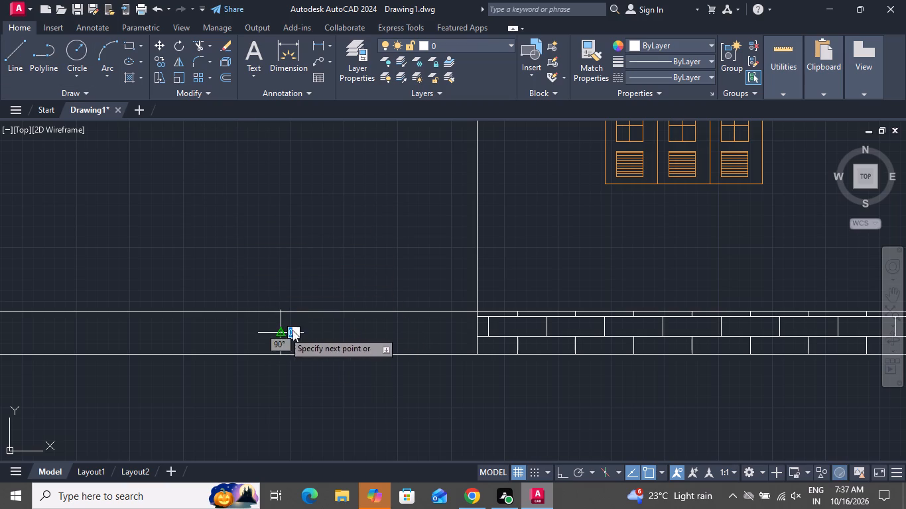
left_click(478, 331)
right_click(478, 329)
left_click(484, 351)
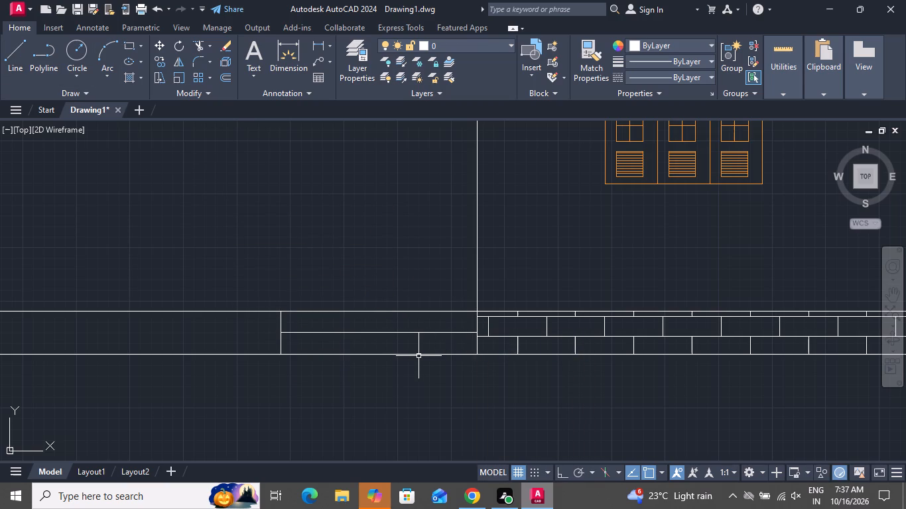
Hatch the extension's base strip west of the dividing line with the AR-BRSTD brick pattern, coloured ByLayer.
left_click(128, 78)
scroll(156, 78, "down", 2)
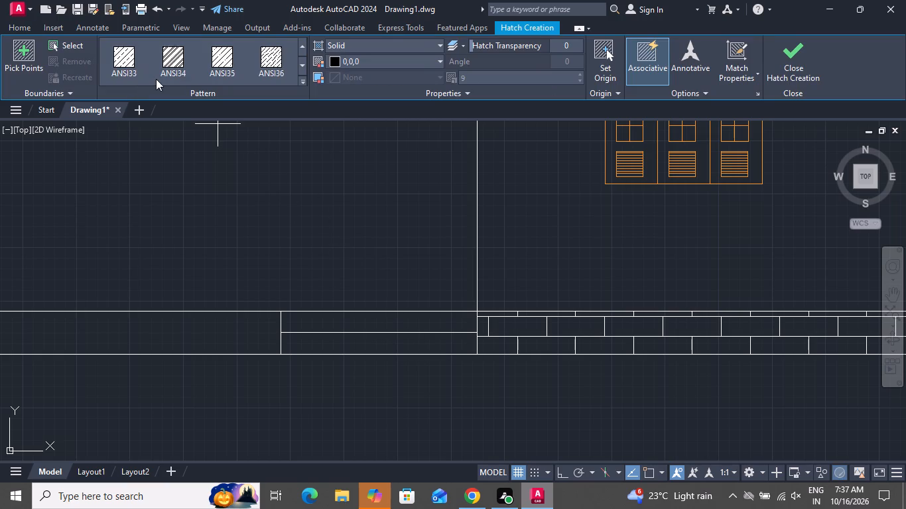
scroll(229, 62, "down", 1)
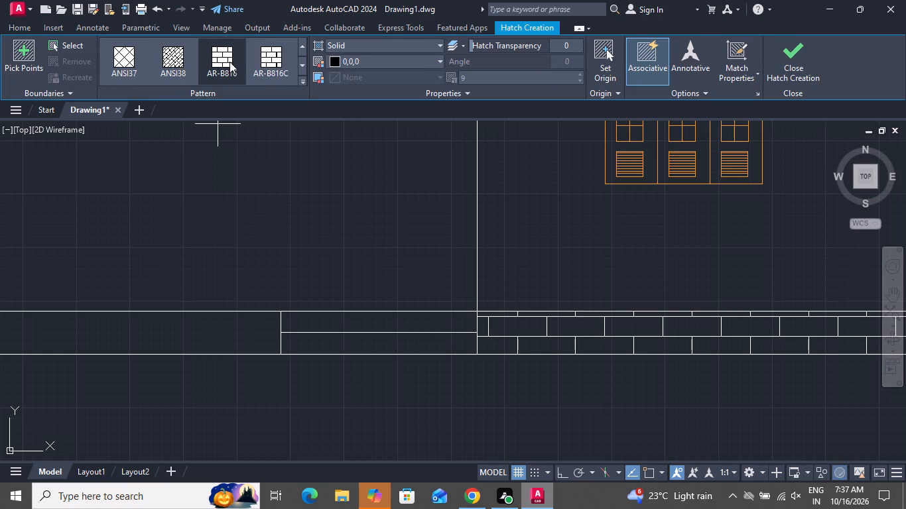
left_click(228, 62)
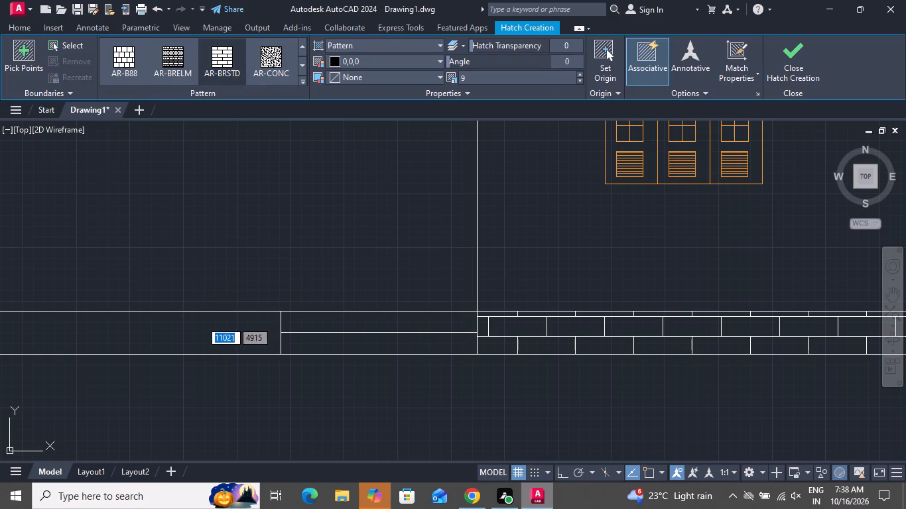
left_click(201, 321)
left_click(385, 62)
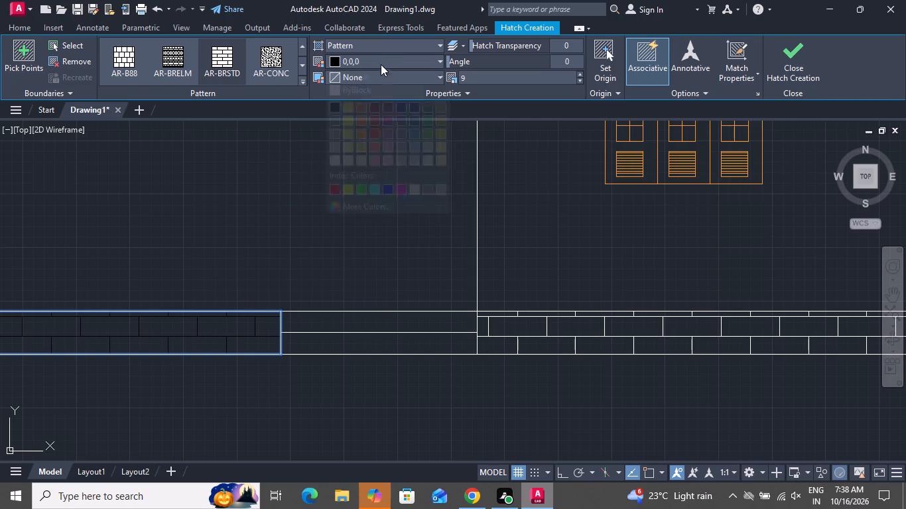
left_click(335, 80)
scroll(296, 244, "down", 1)
right_click(298, 237)
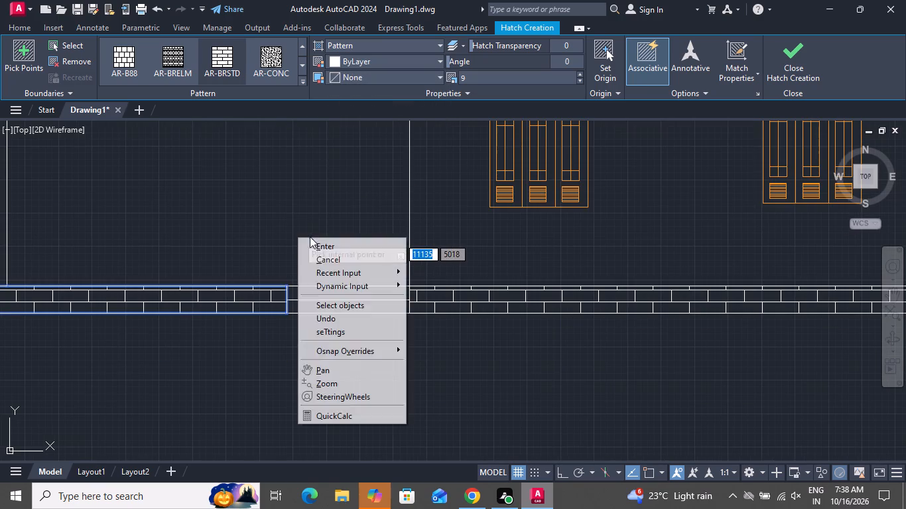
left_click(313, 258)
Copy the ground storey's west louvred unit with its header about 597 straight west into the extension, with ortho on.
scroll(318, 269, "down", 2)
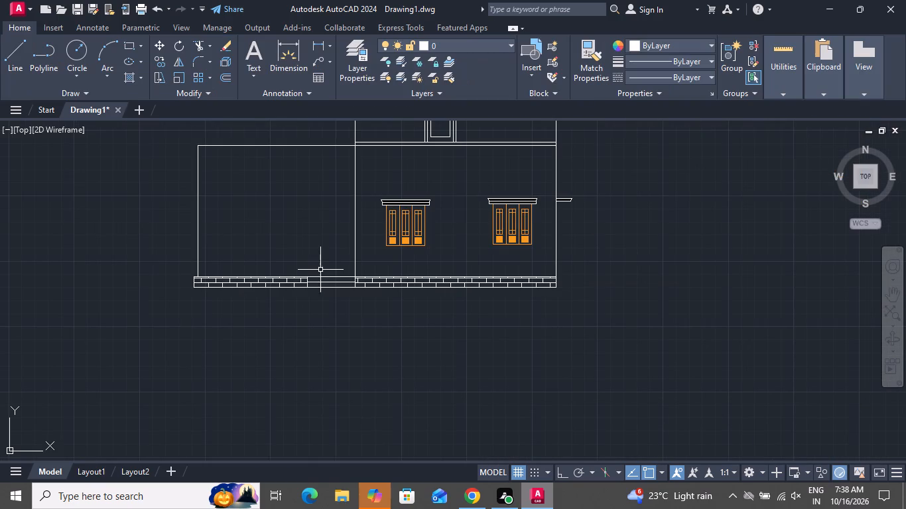
left_click(451, 194)
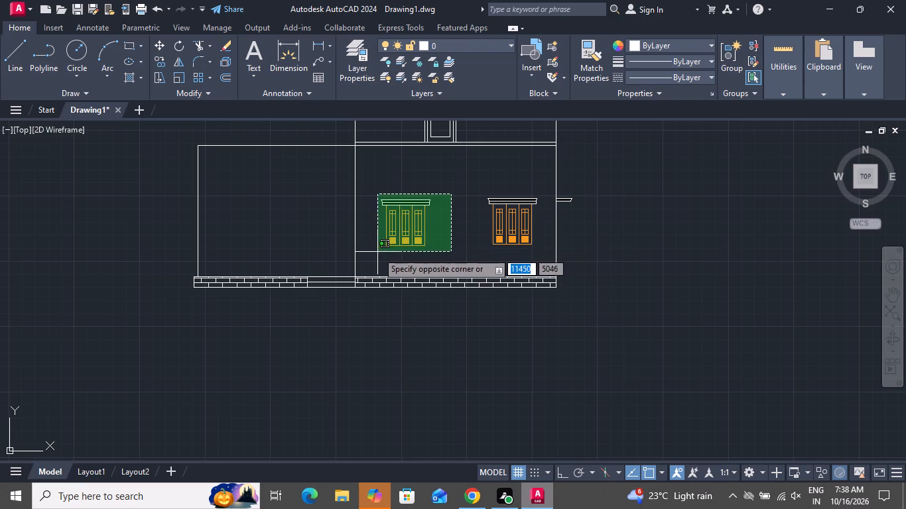
left_click(377, 252)
left_click(165, 56)
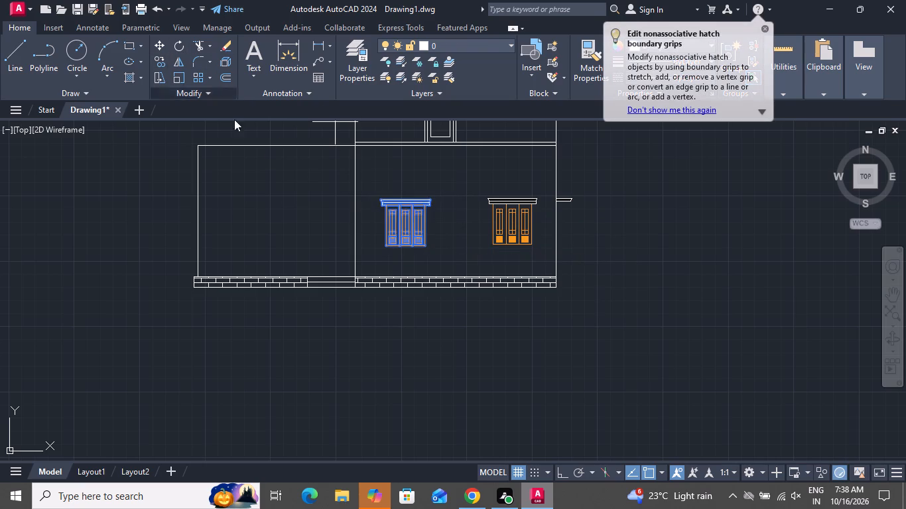
left_click(378, 200)
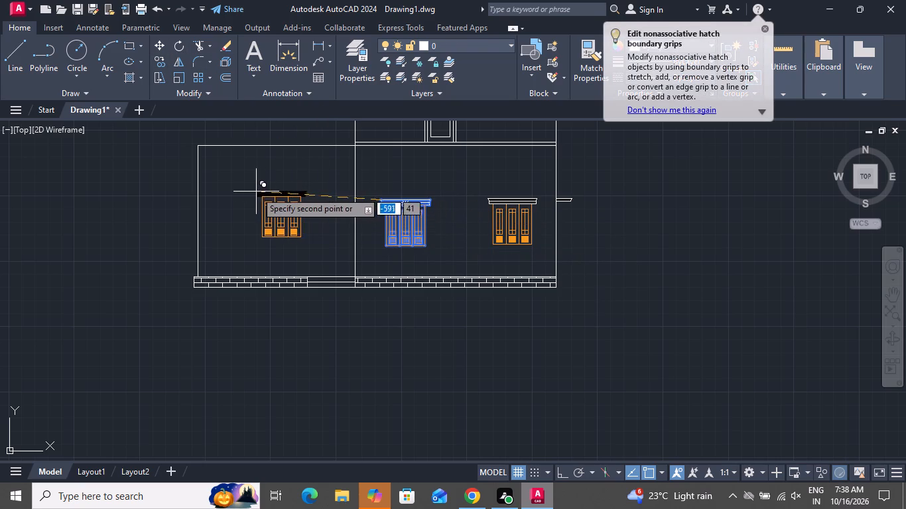
left_click(564, 473)
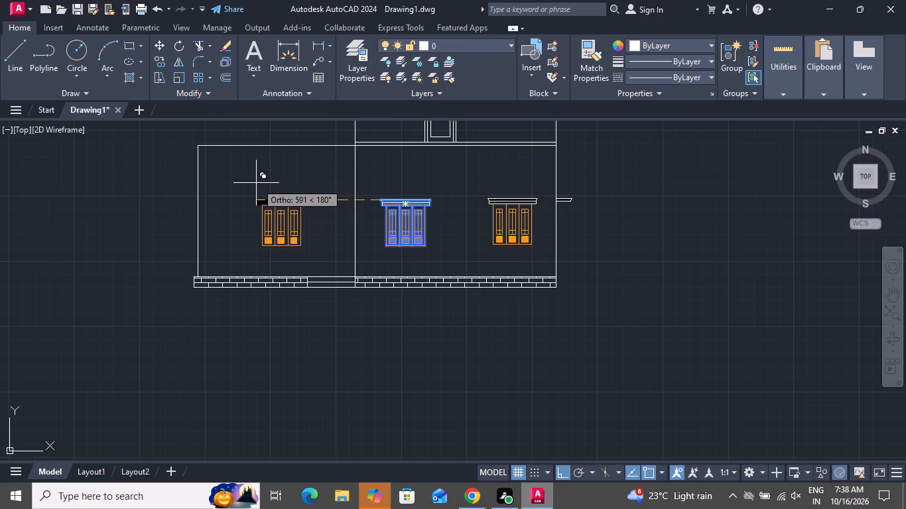
left_click(255, 183)
right_click(255, 183)
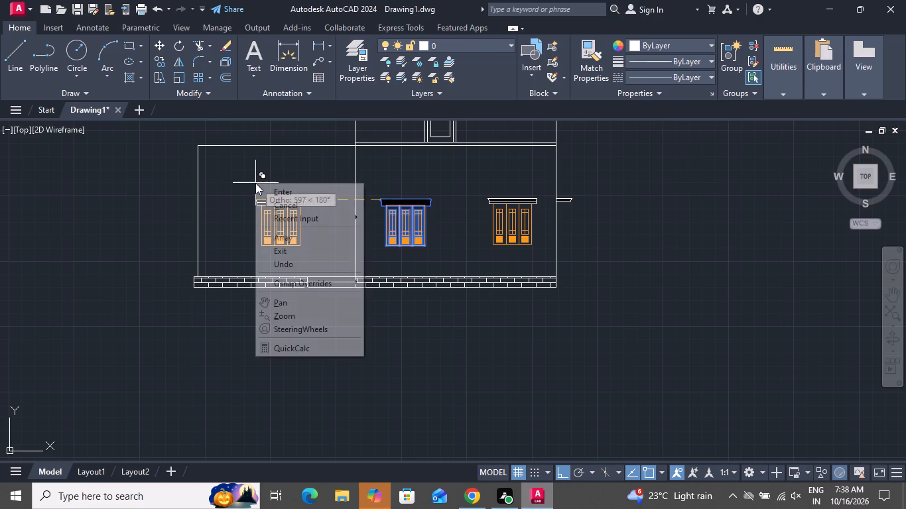
left_click(261, 200)
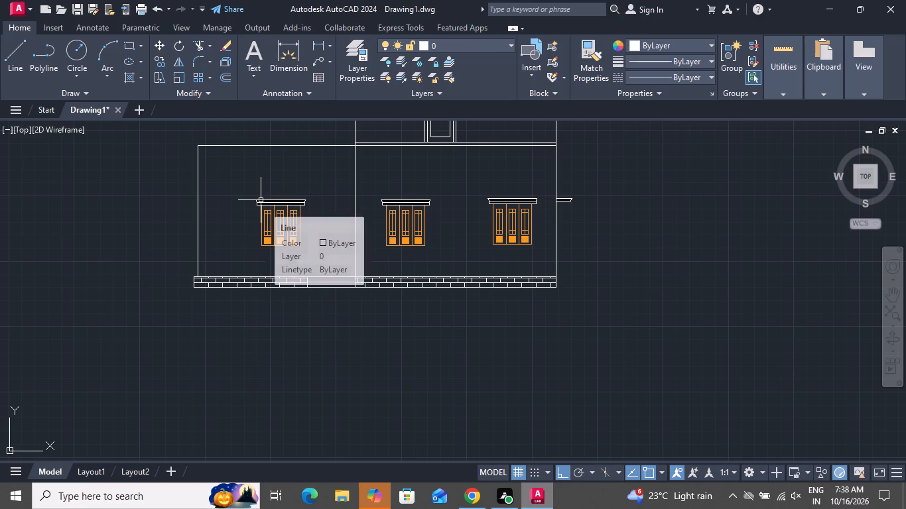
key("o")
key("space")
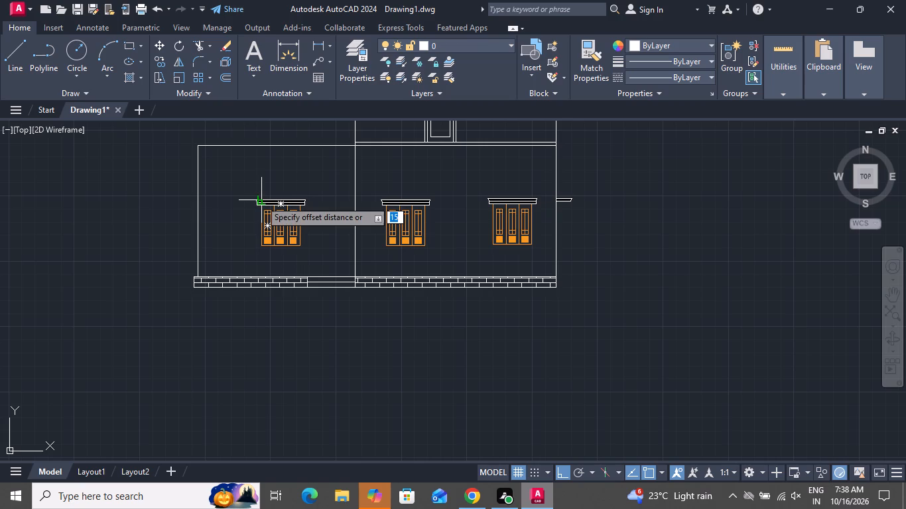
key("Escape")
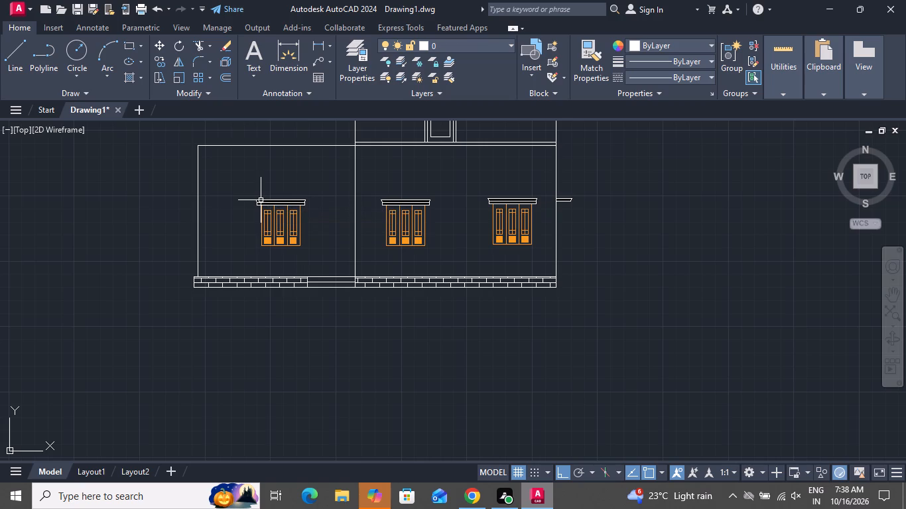
Offset the west extension's wall outline 15 inward.
key("o")
key("space")
type("15")
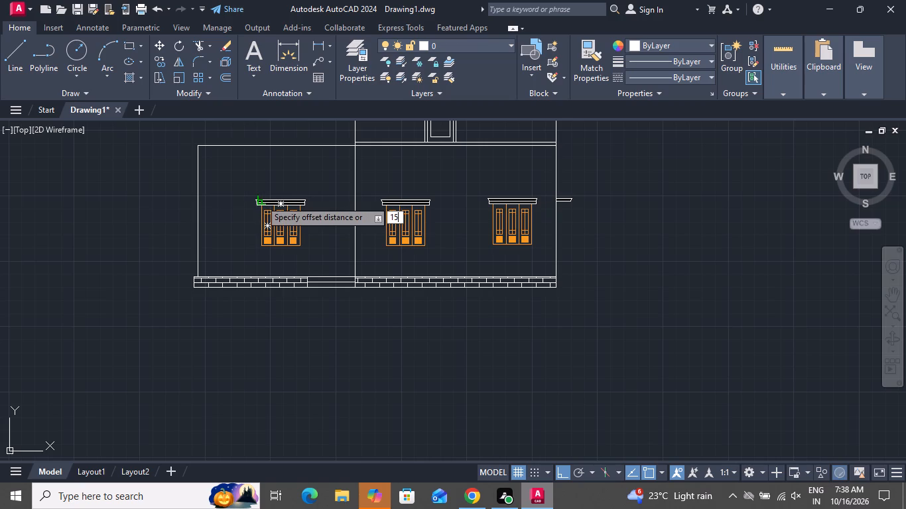
key("space")
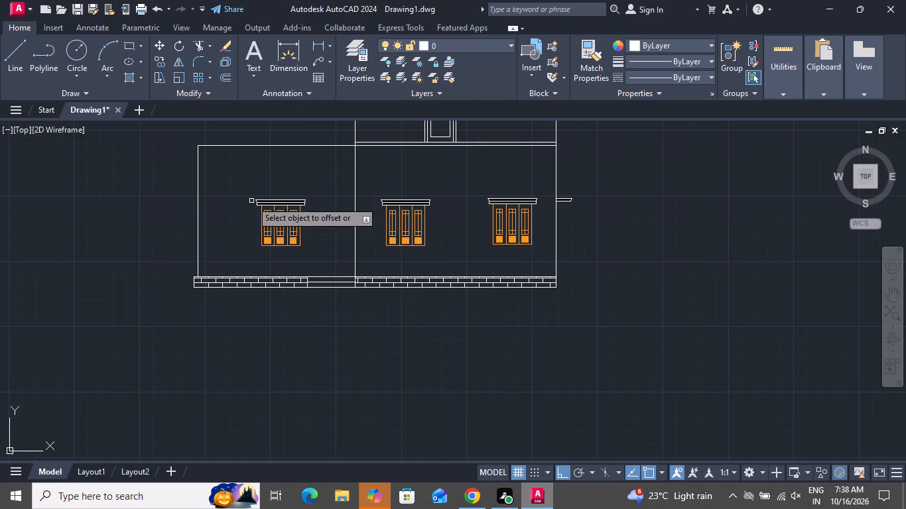
left_click(198, 213)
left_click(230, 215)
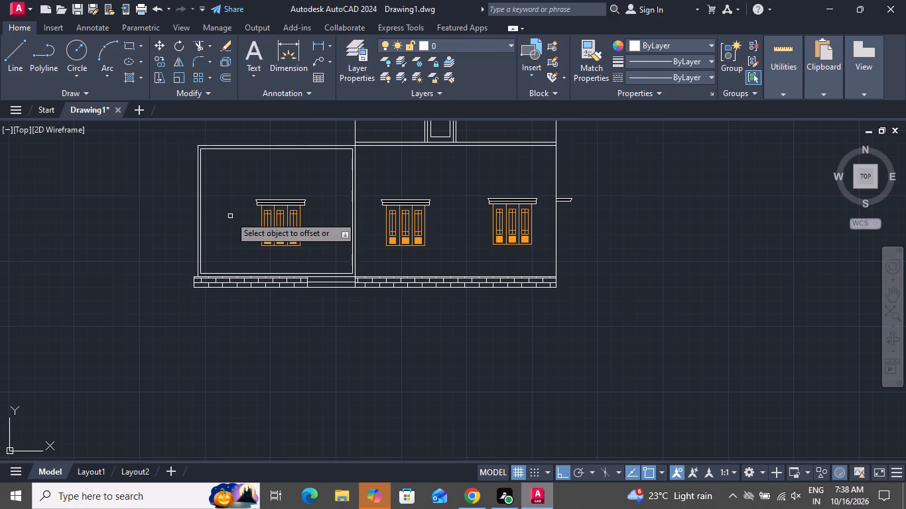
right_click(229, 217)
left_click(243, 233)
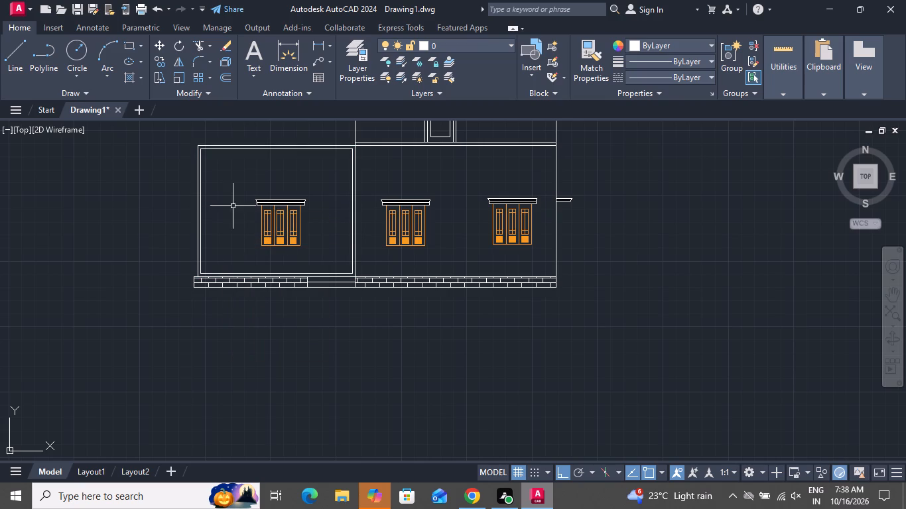
Draw a short vertical line from the inner outline's northwest corner up to the extension's top edge.
scroll(191, 133, "up", 2)
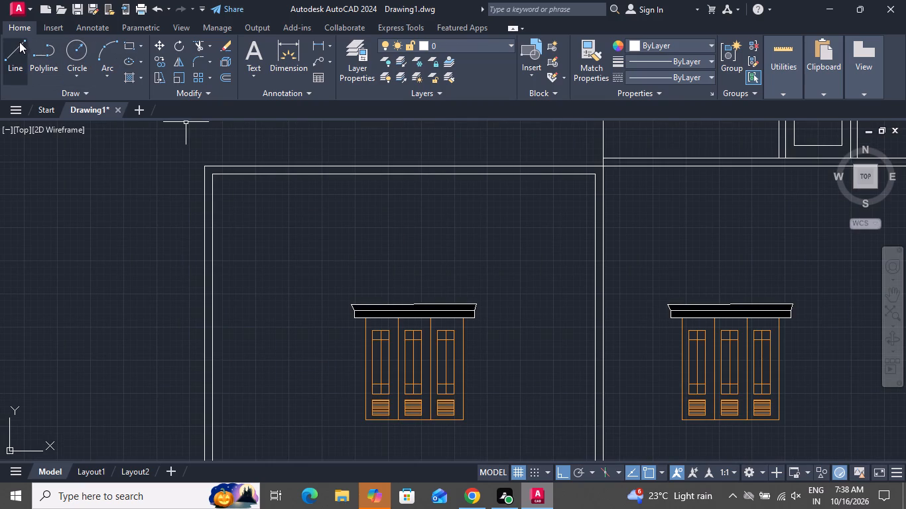
left_click(17, 42)
scroll(215, 169, "up", 2)
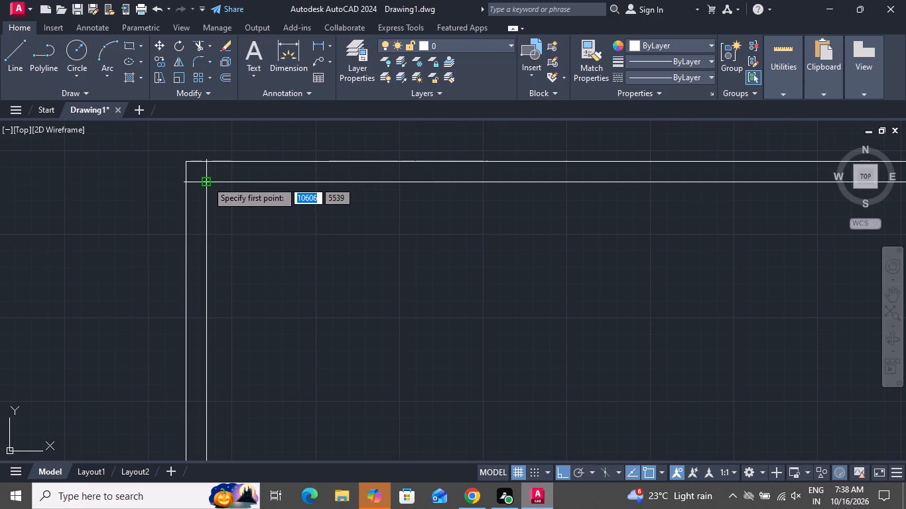
left_click(204, 182)
left_click(207, 163)
right_click(207, 163)
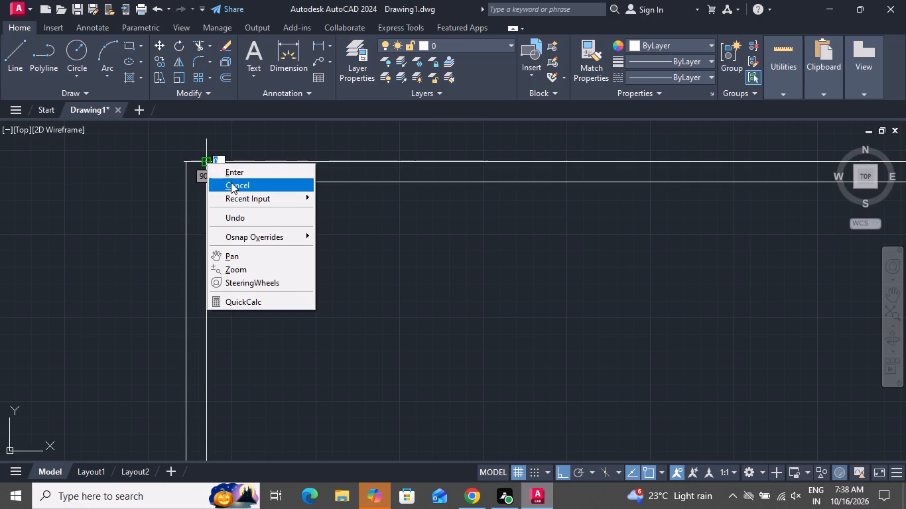
left_click(231, 185)
Draw a short vertical line from the inner outline's southwest corner down to the top edge of the brick base strip.
left_click(16, 45)
scroll(231, 194, "down", 2)
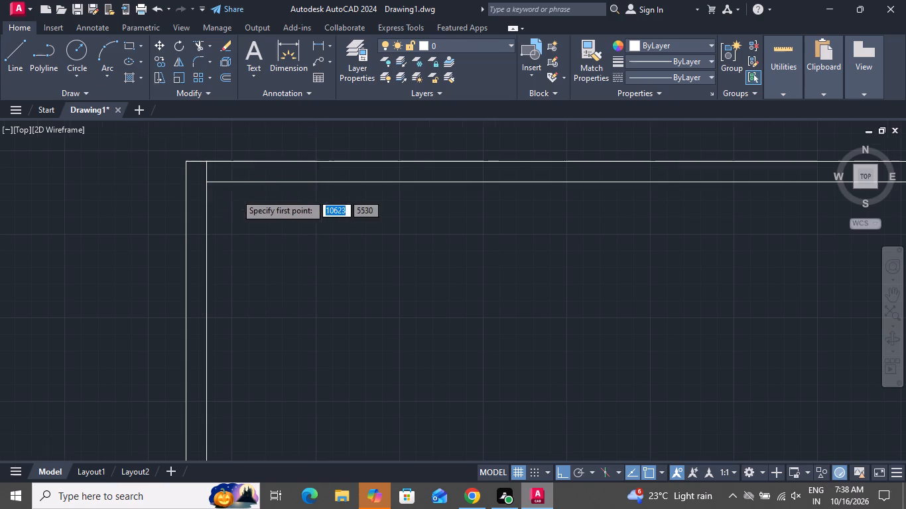
scroll(241, 194, "down", 3)
scroll(275, 264, "up", 1)
scroll(258, 344, "up", 3)
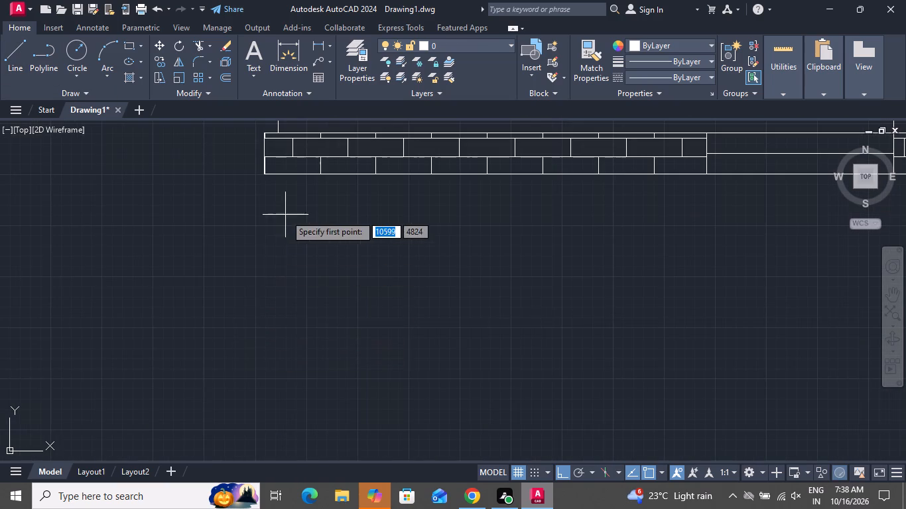
scroll(291, 247, "down", 1)
scroll(297, 207, "up", 2)
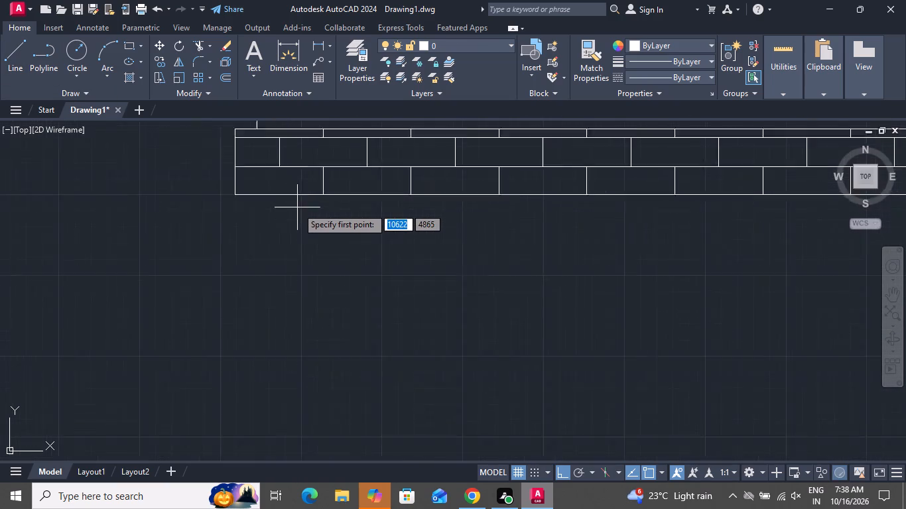
scroll(297, 207, "up", 2)
scroll(296, 214, "down", 5)
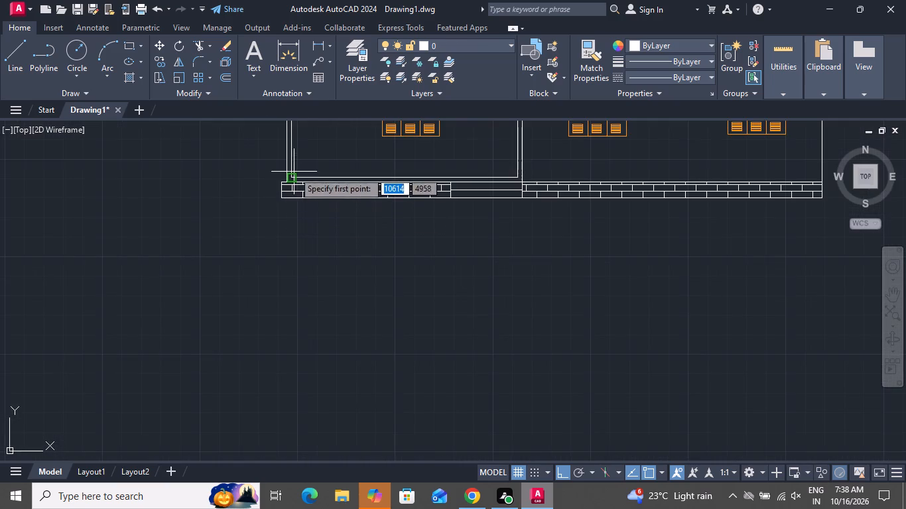
scroll(294, 172, "up", 5)
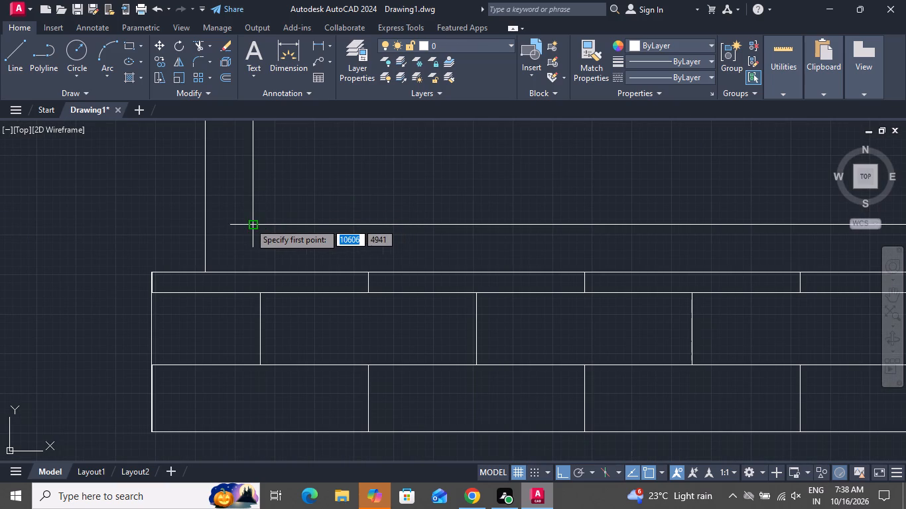
left_click(251, 223)
left_click(249, 274)
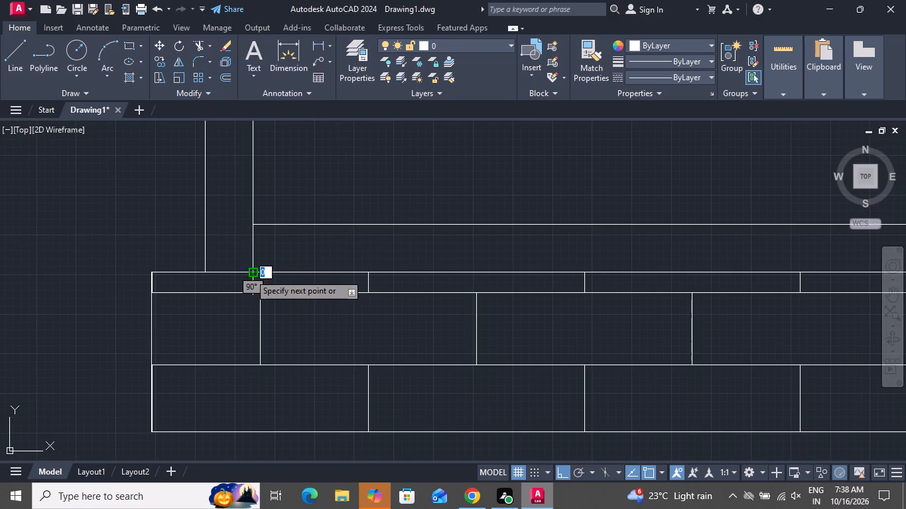
right_click(249, 274)
left_click(269, 290)
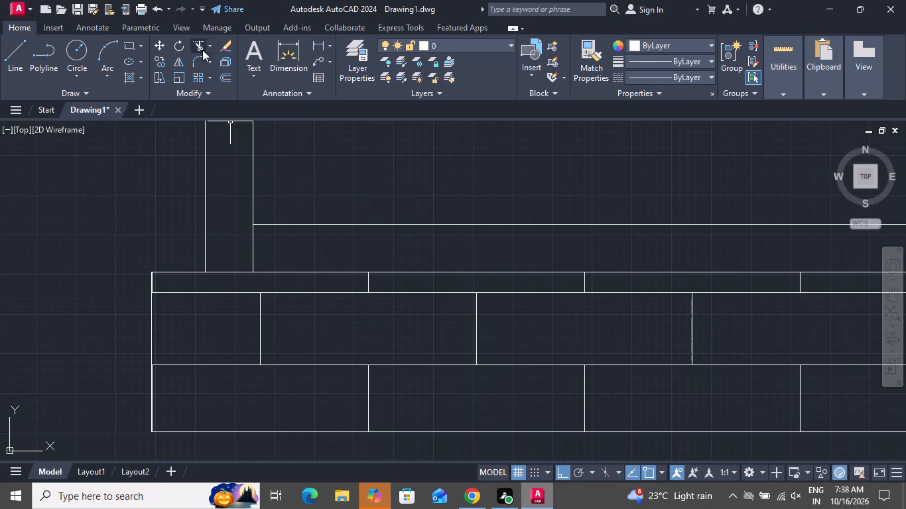
Trim away the bottom, east and top lines of the extension's inner outline, keeping only its west vertical line.
left_click(200, 39)
left_click(311, 203)
left_click(304, 235)
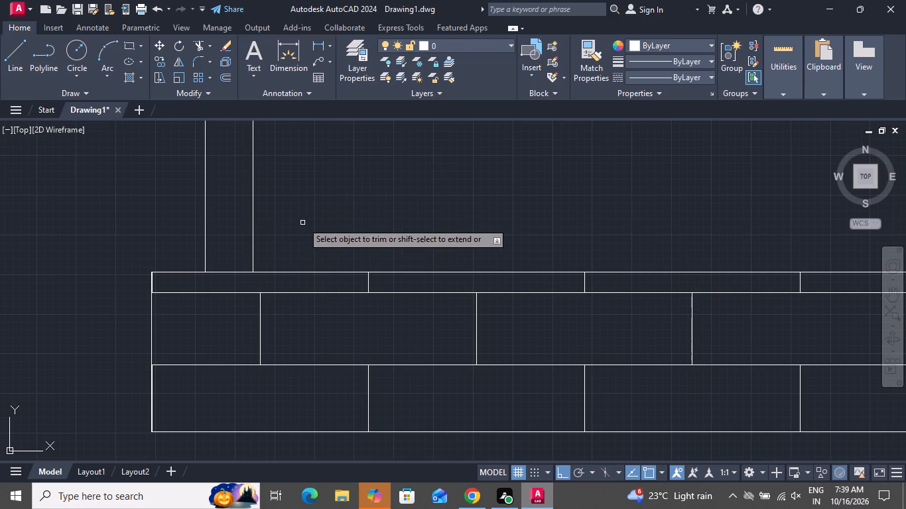
scroll(326, 285, "down", 4)
scroll(417, 277, "down", 1)
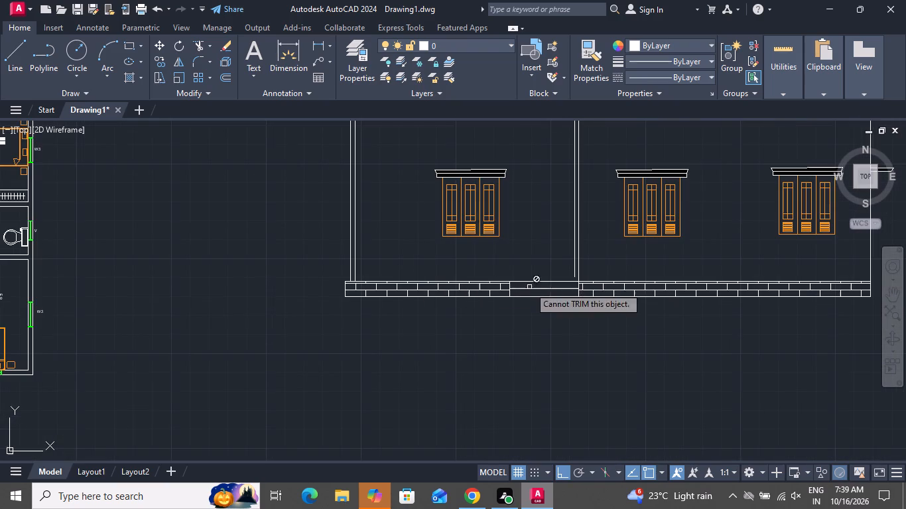
scroll(566, 262, "up", 3)
left_click(572, 266)
left_click(590, 258)
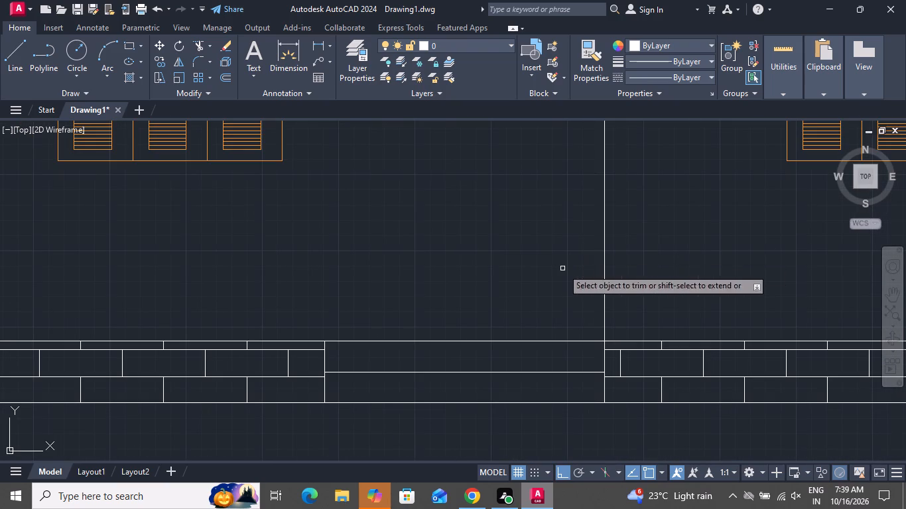
scroll(519, 308, "down", 4)
scroll(495, 204, "up", 3)
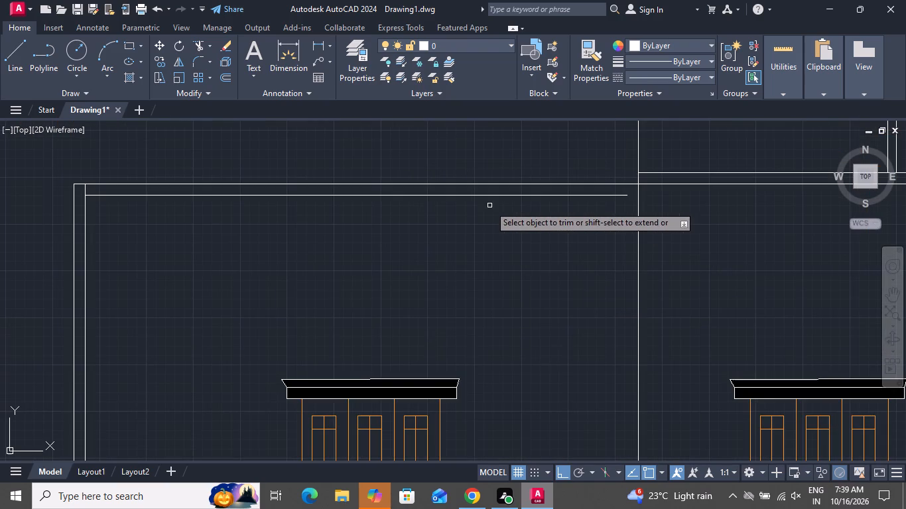
left_click(489, 195)
right_click(483, 215)
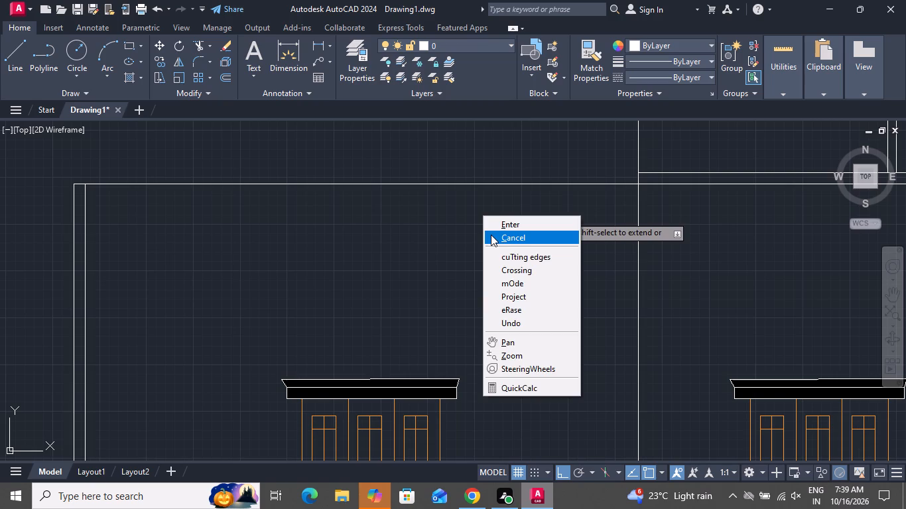
left_click(491, 235)
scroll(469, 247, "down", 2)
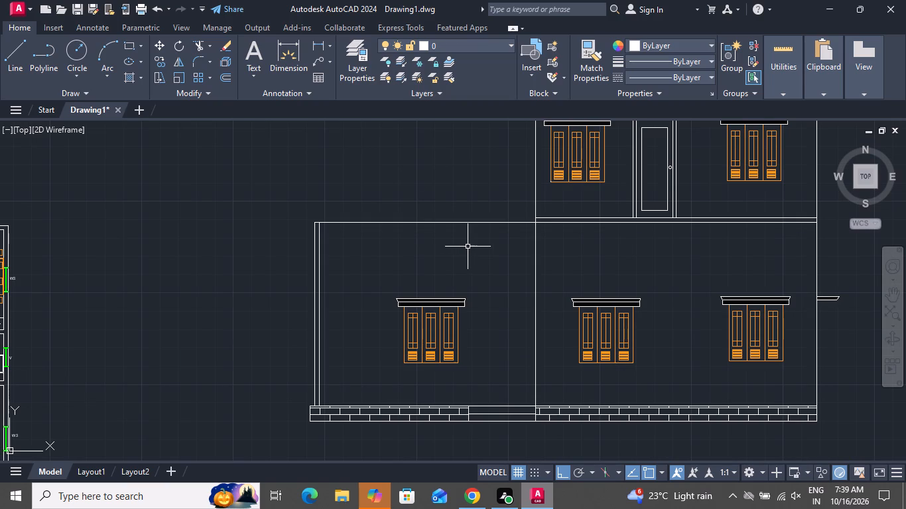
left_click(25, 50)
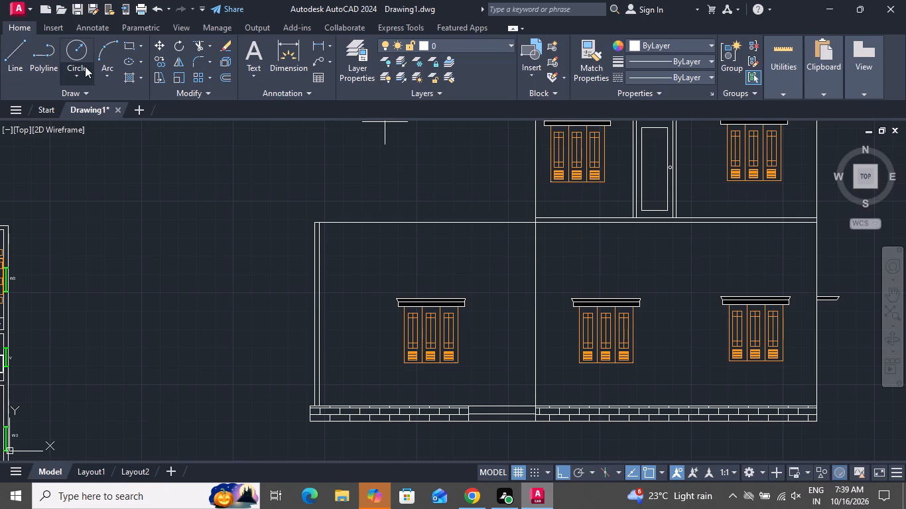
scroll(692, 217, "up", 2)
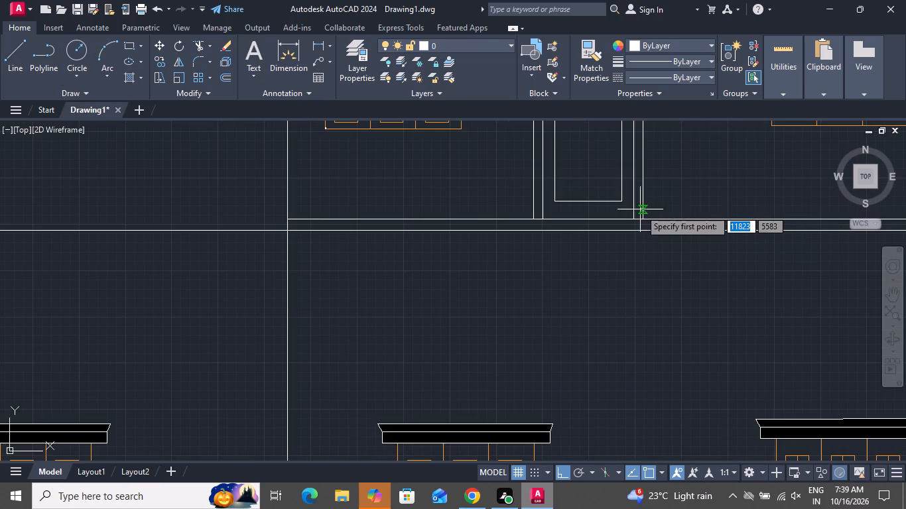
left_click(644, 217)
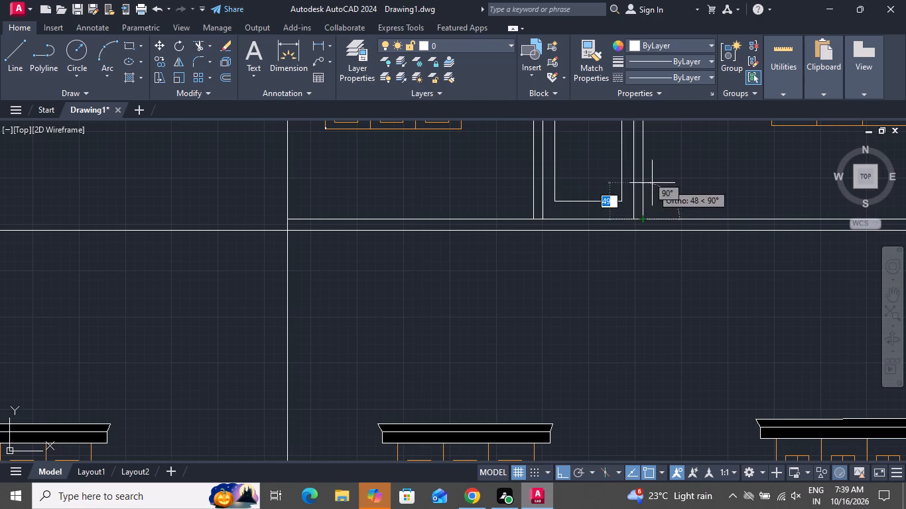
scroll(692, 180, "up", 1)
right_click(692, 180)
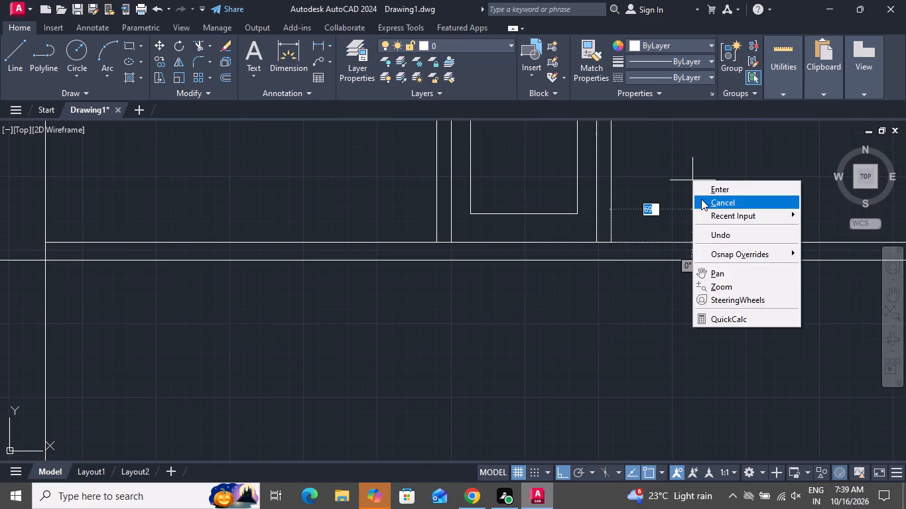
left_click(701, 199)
Draw a small upright rectangle against the east side of the upper-storey door frame, standing on the floor band's top line.
left_click(126, 44)
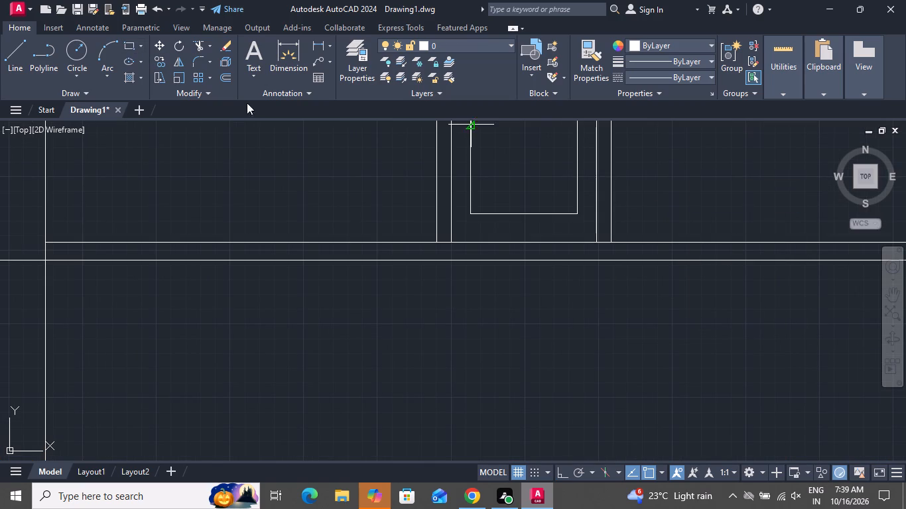
left_click(610, 241)
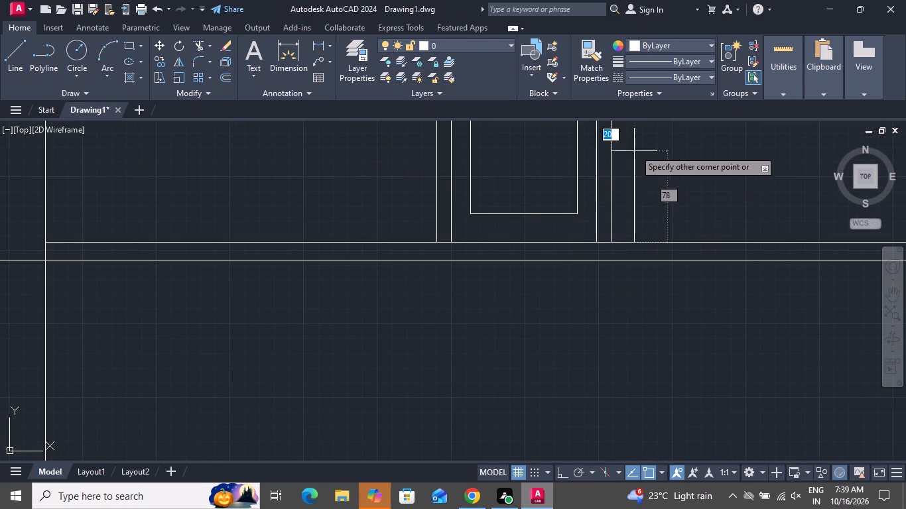
scroll(641, 144, "down", 1)
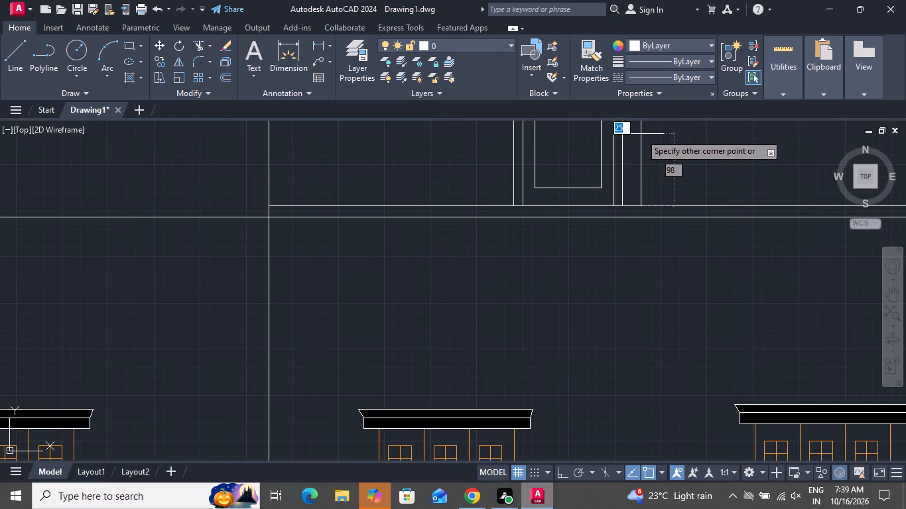
left_click(647, 130)
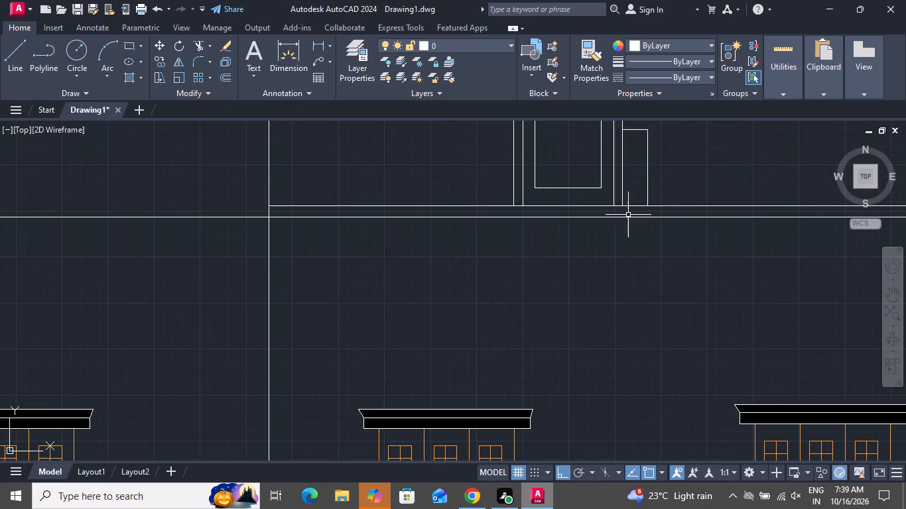
Draw the floor band's top line west over the extension, overhanging about 27, with a 15-high end returning to the extension's northwest corner.
scroll(628, 219, "down", 3)
scroll(618, 201, "up", 2)
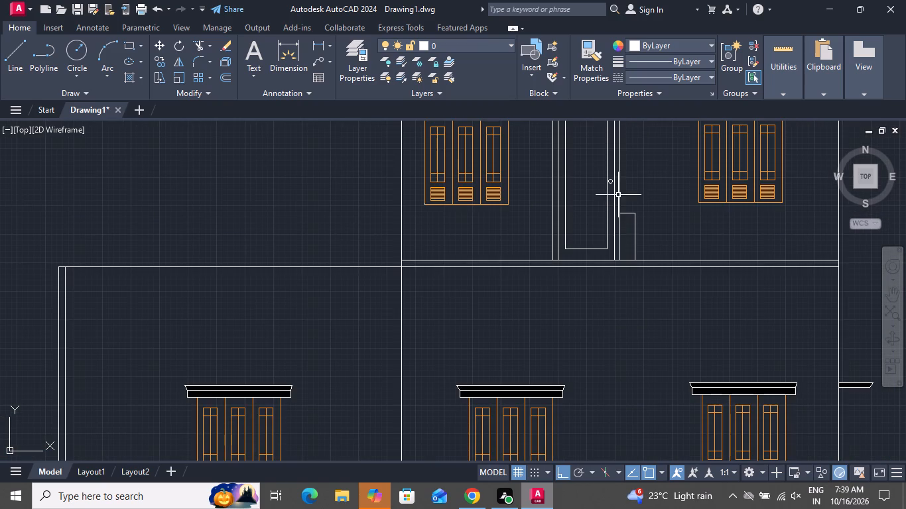
left_click(20, 44)
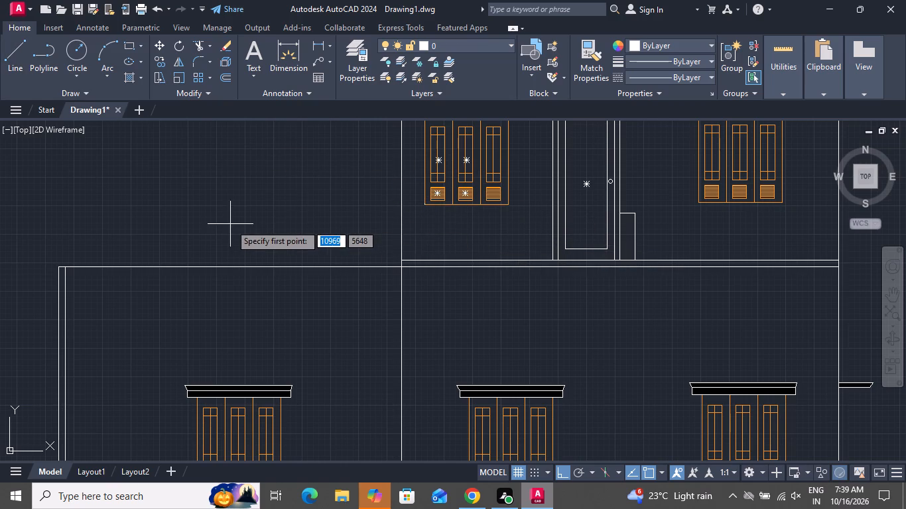
scroll(233, 224, "down", 1)
scroll(336, 250, "up", 2)
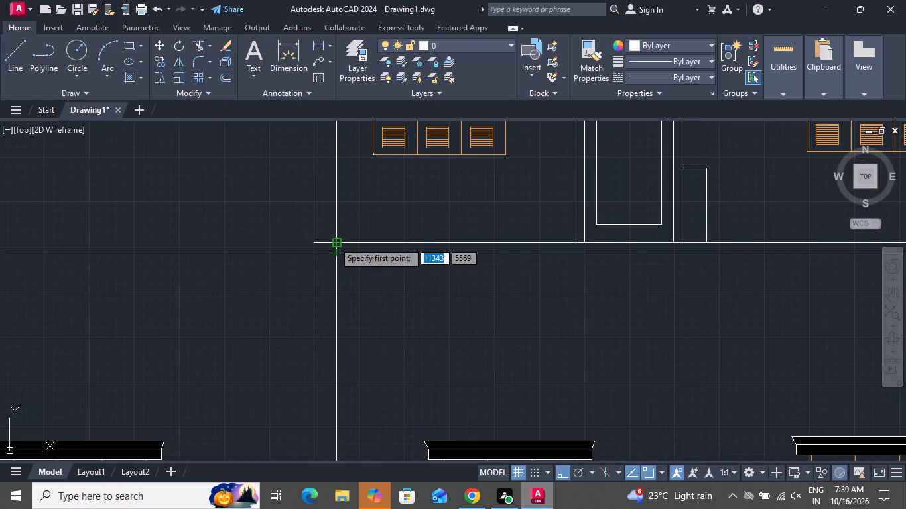
left_click(334, 241)
scroll(121, 171, "down", 2)
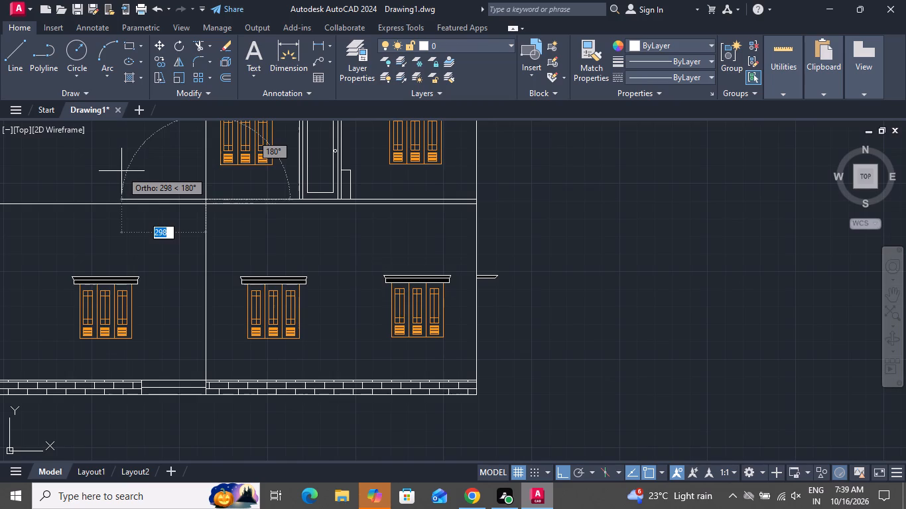
scroll(121, 171, "down", 2)
scroll(64, 169, "up", 2)
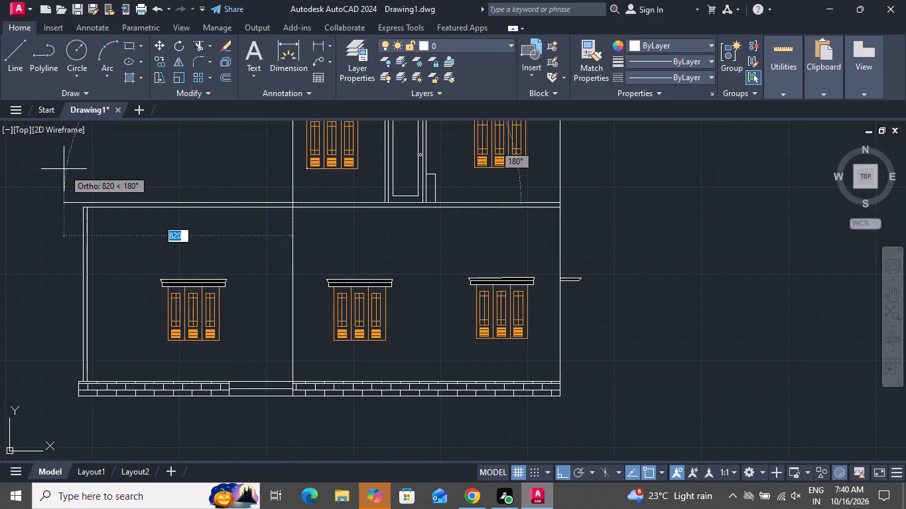
scroll(64, 169, "up", 3)
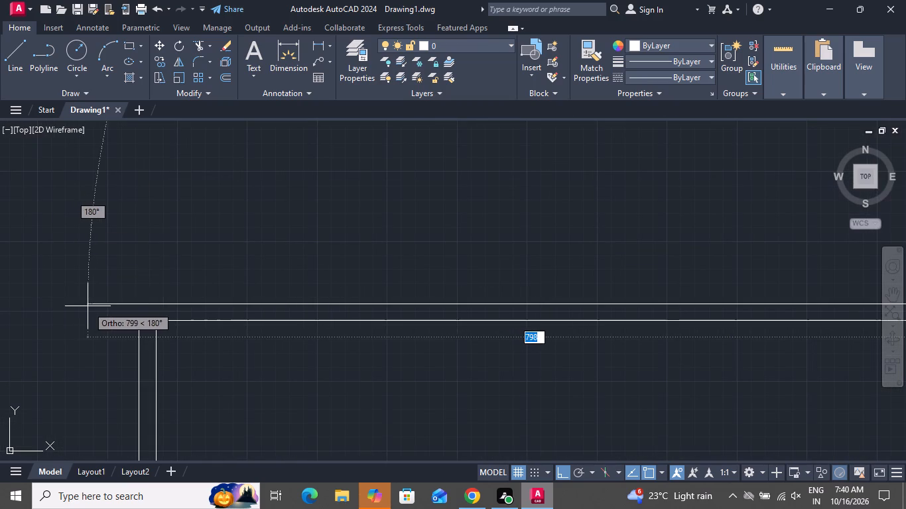
left_click(108, 303)
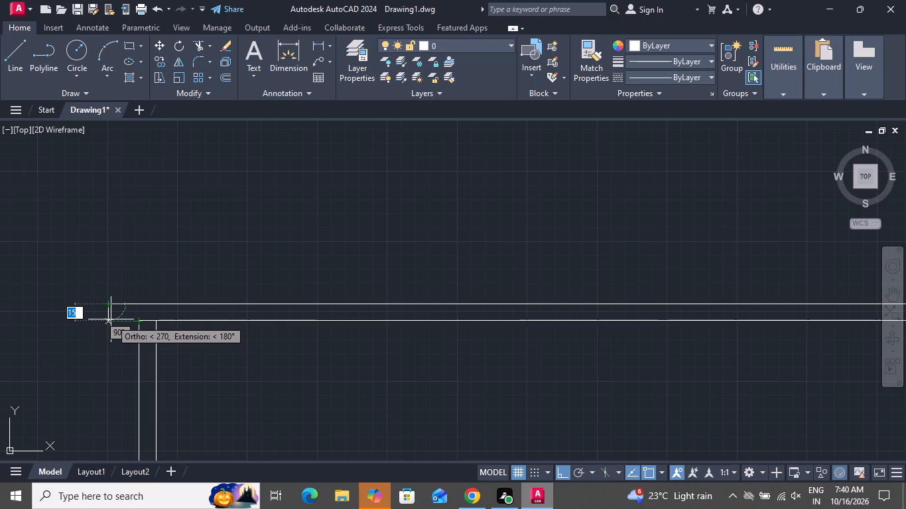
left_click(108, 319)
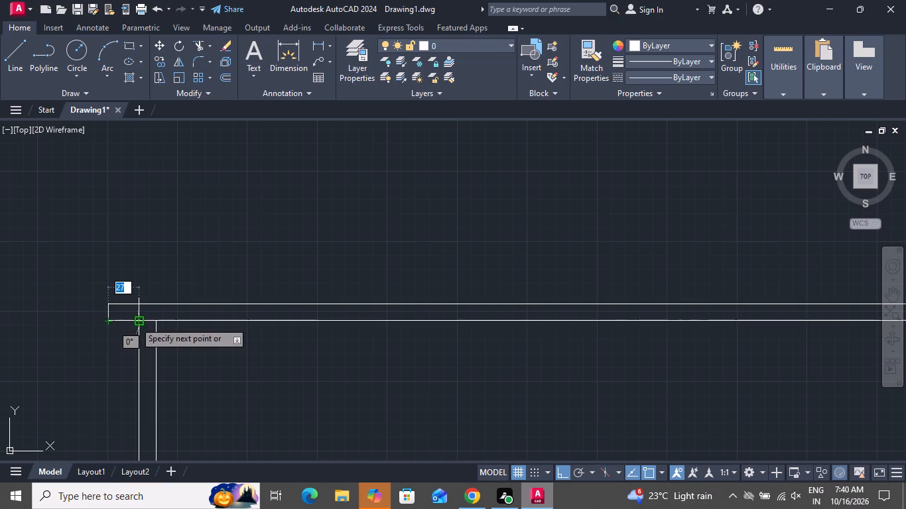
left_click(135, 321)
right_click(135, 322)
left_click(147, 339)
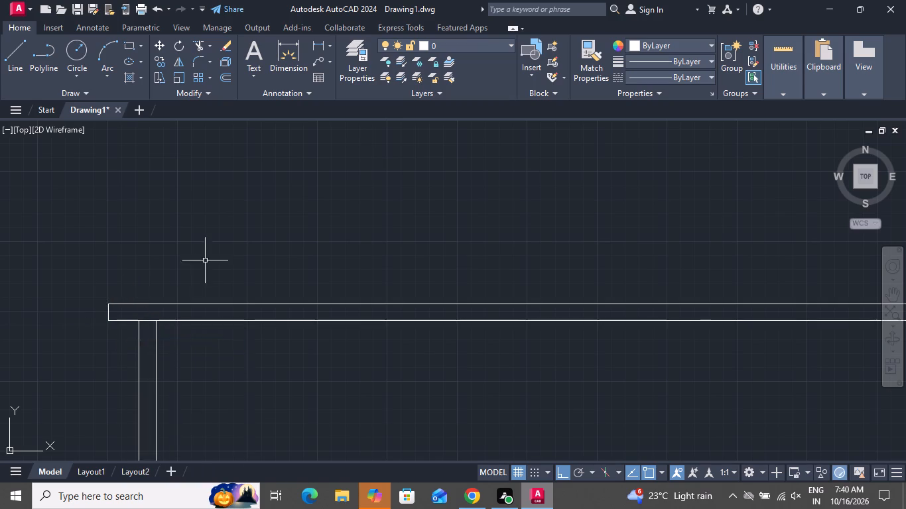
Copy the small rectangle beside the door along the band: below the west upper window, at the west wall, mid-extension and at the west end.
scroll(205, 260, "down", 3)
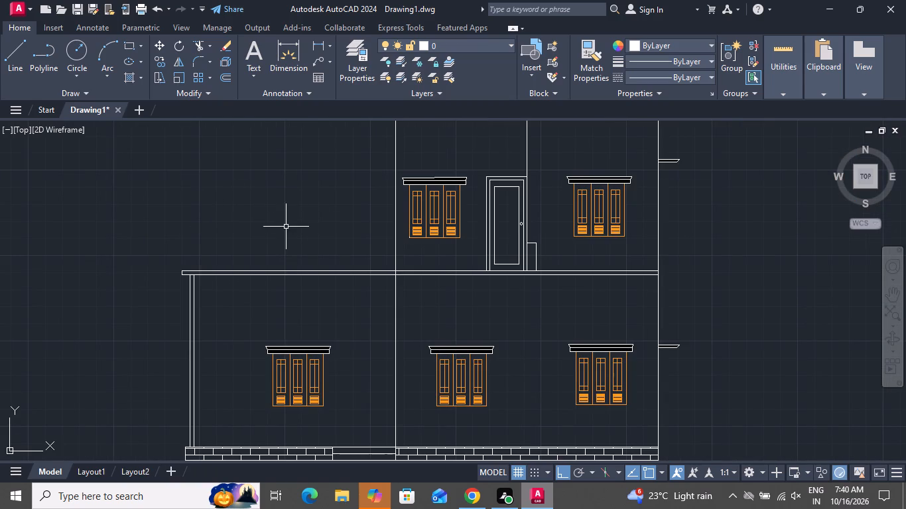
scroll(468, 249, "up", 1)
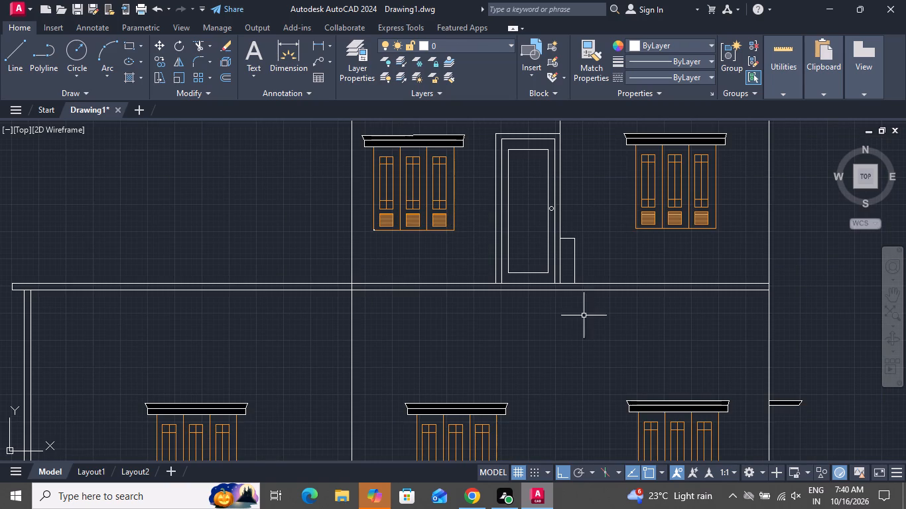
left_click(573, 262)
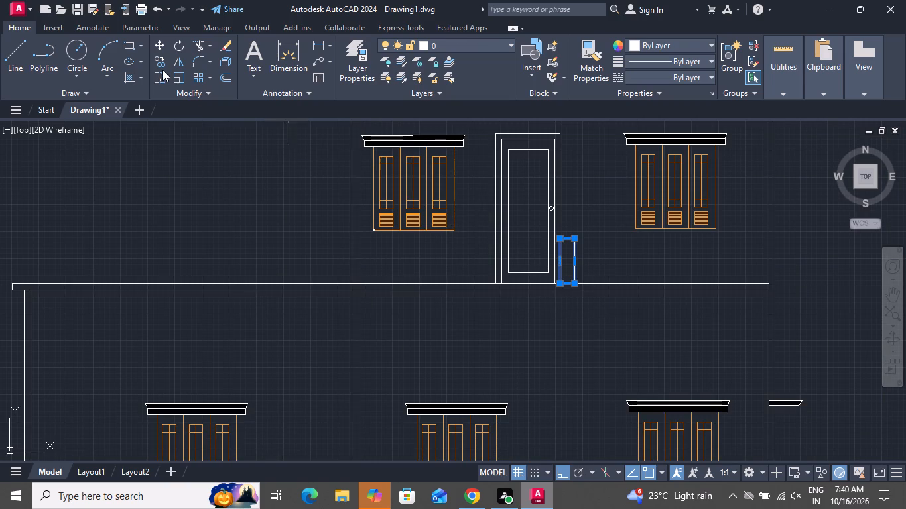
left_click(161, 62)
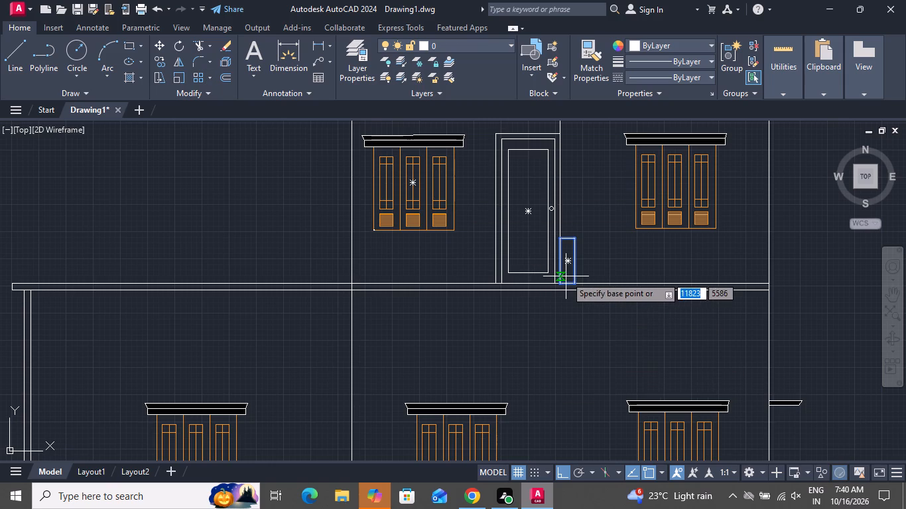
left_click(560, 283)
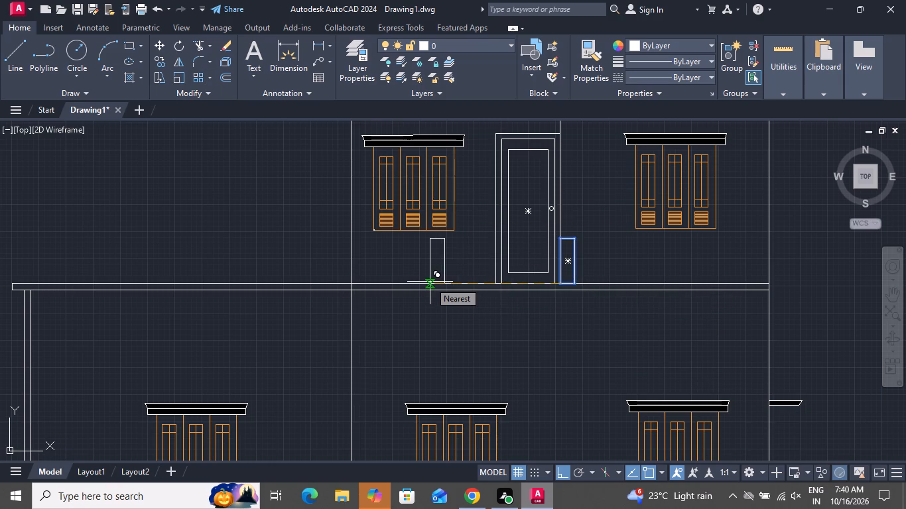
left_click(441, 283)
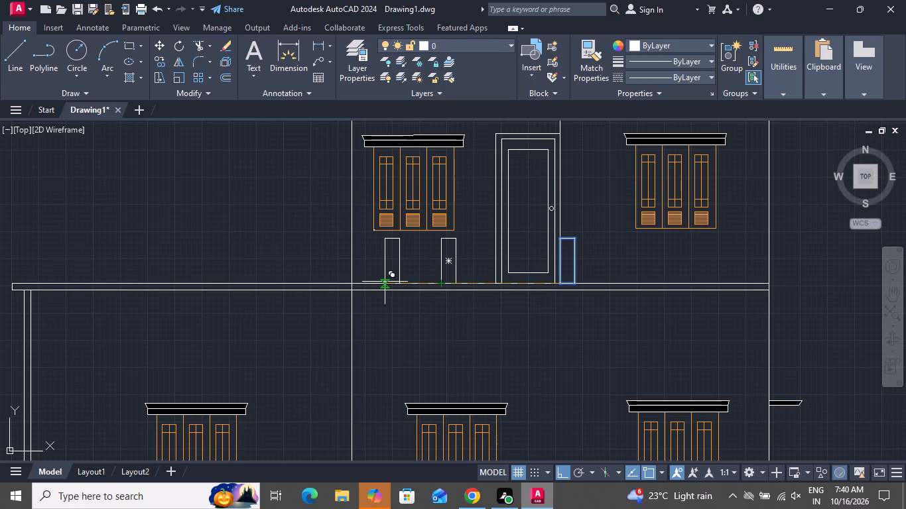
left_click(346, 280)
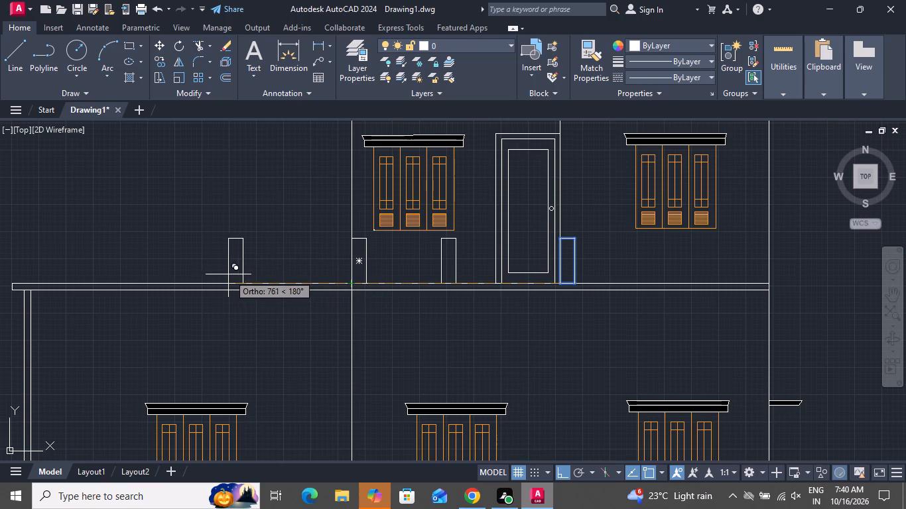
left_click(192, 275)
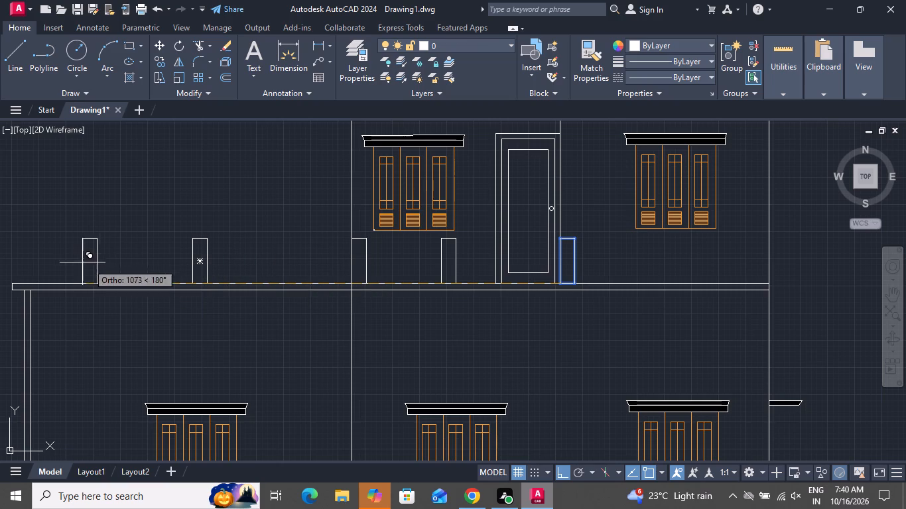
left_click(12, 260)
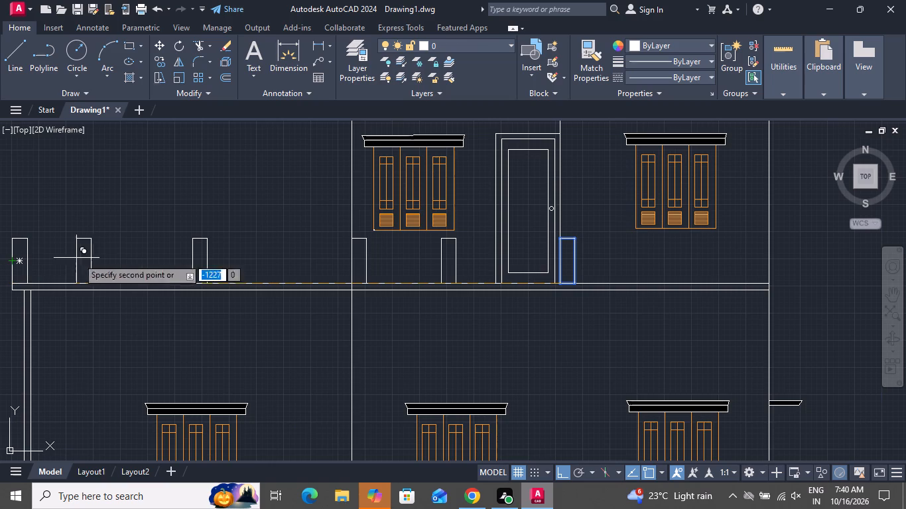
right_click(97, 256)
left_click(111, 275)
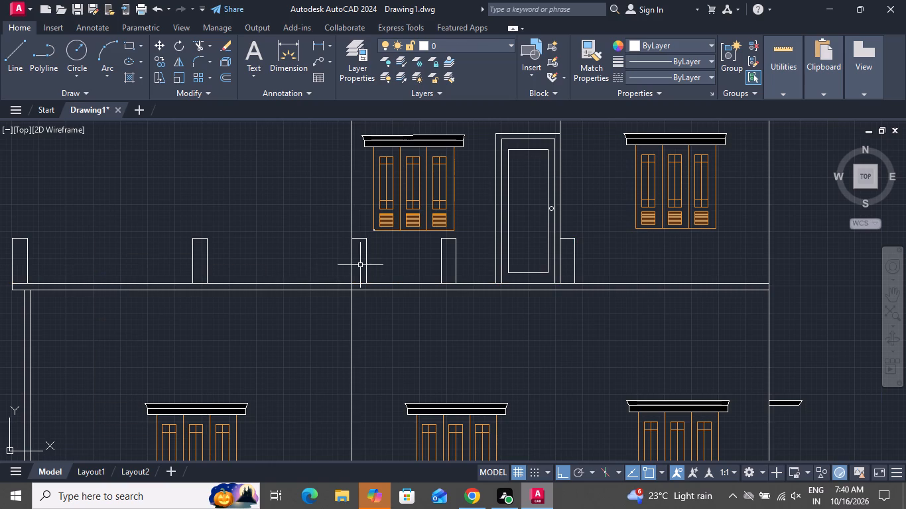
Move the rectangle copy at the upper storey's west wall westward along the band until its east side meets the wall line.
left_click(367, 264)
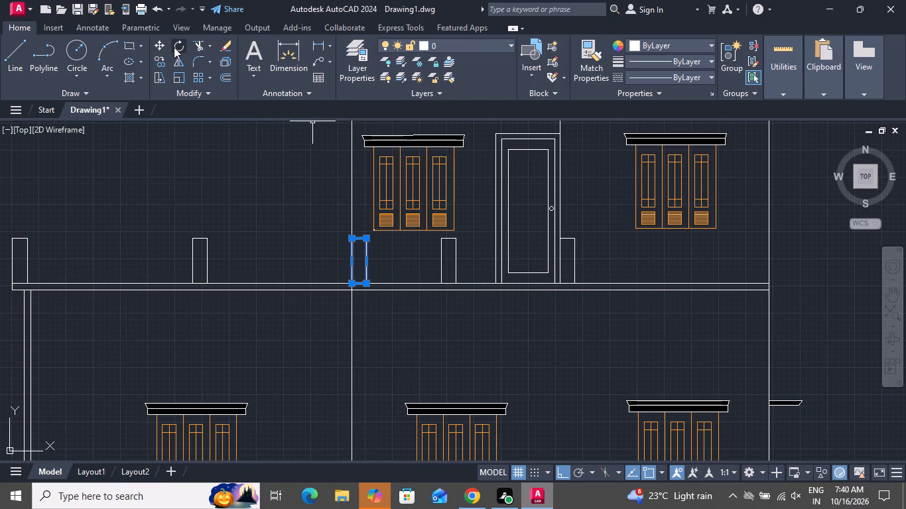
left_click(163, 45)
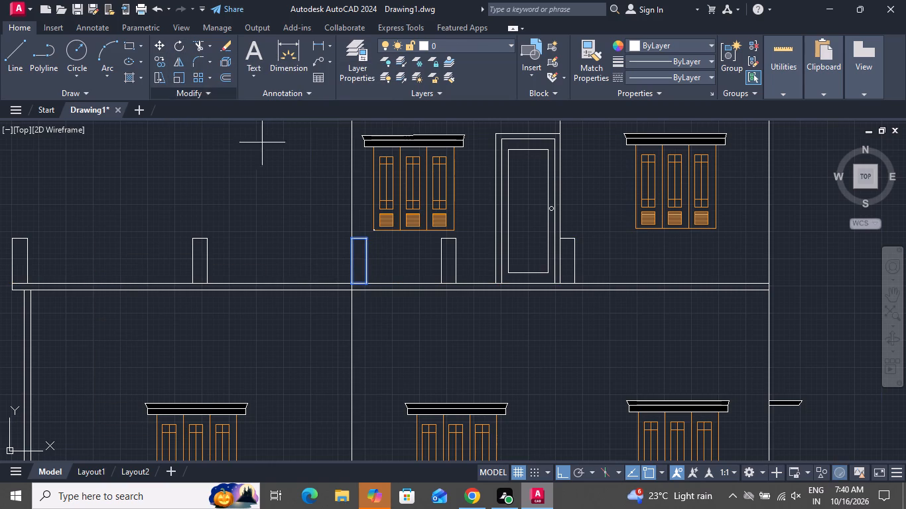
left_click(352, 282)
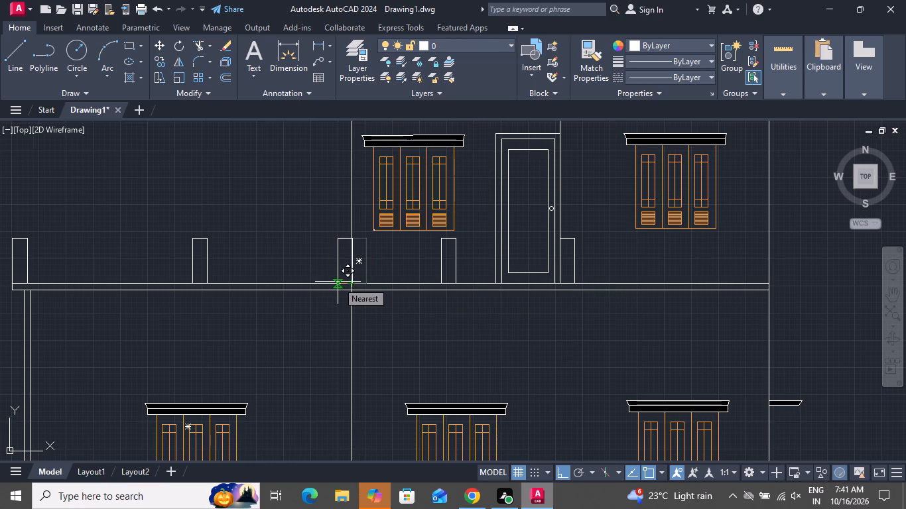
left_click(338, 282)
scroll(376, 332, "down", 1)
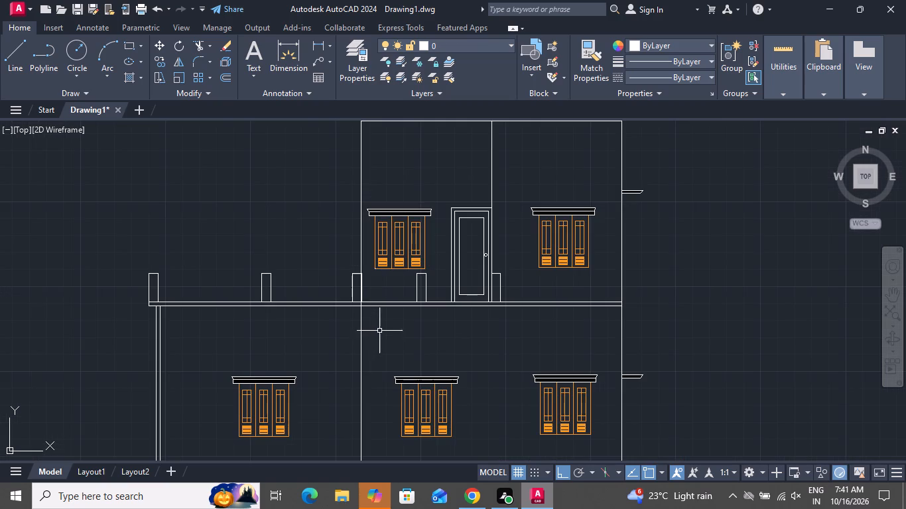
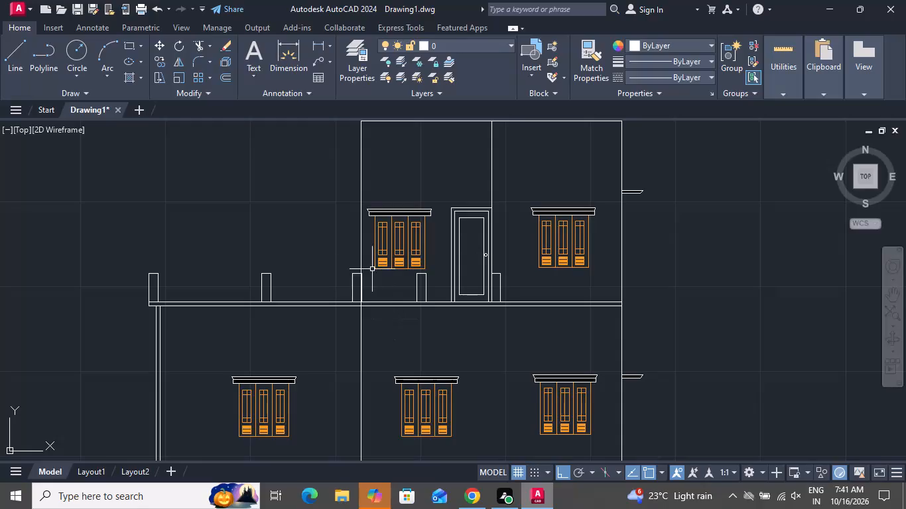
Draw the lower railing line horizontally across the terrace posts, from the first post's inner edge to the outer edge of the post beside the door.
left_click(24, 58)
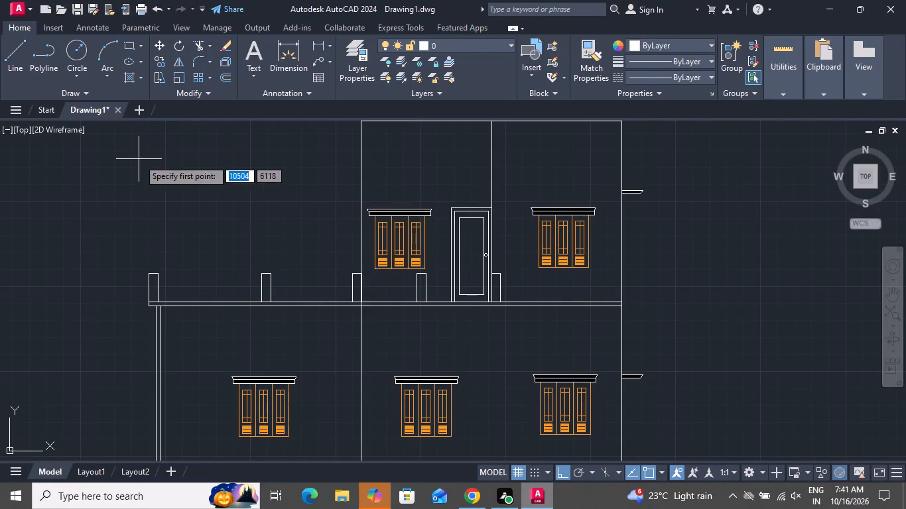
scroll(164, 302, "up", 1)
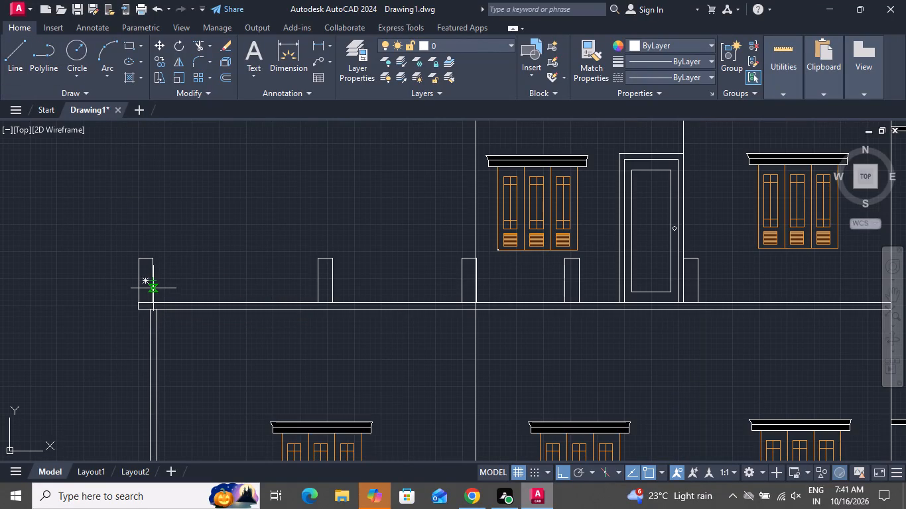
left_click(153, 288)
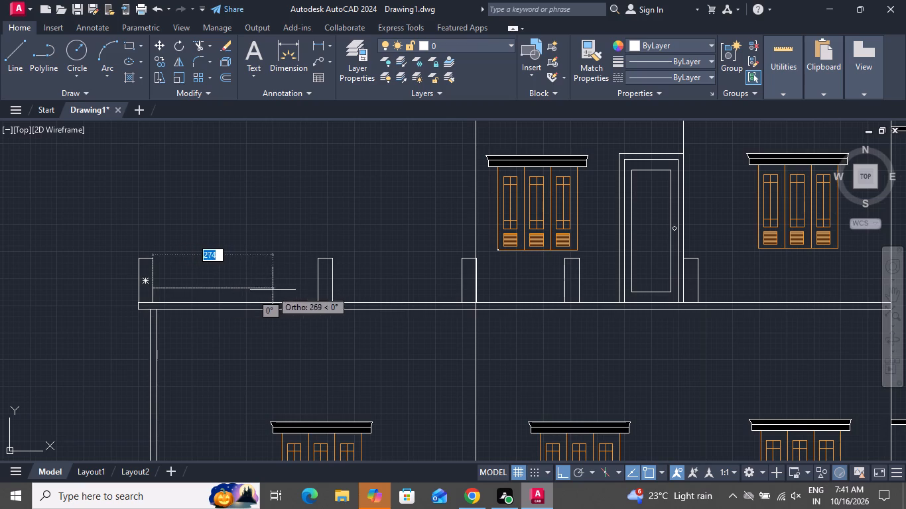
left_click(314, 289)
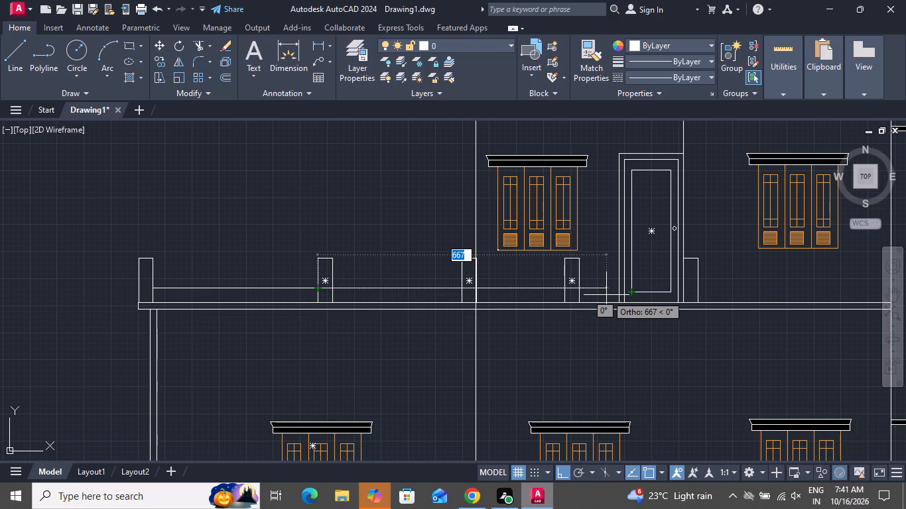
scroll(693, 281, "up", 2)
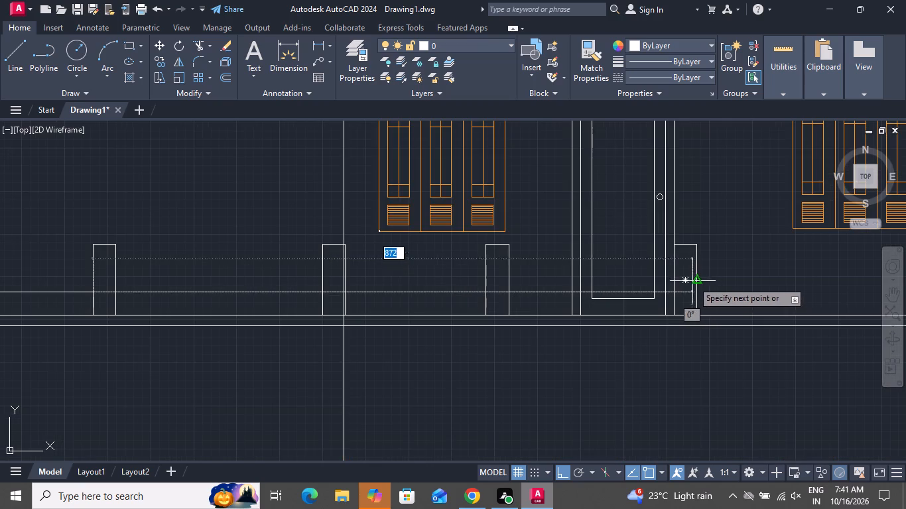
left_click(694, 290)
right_click(694, 290)
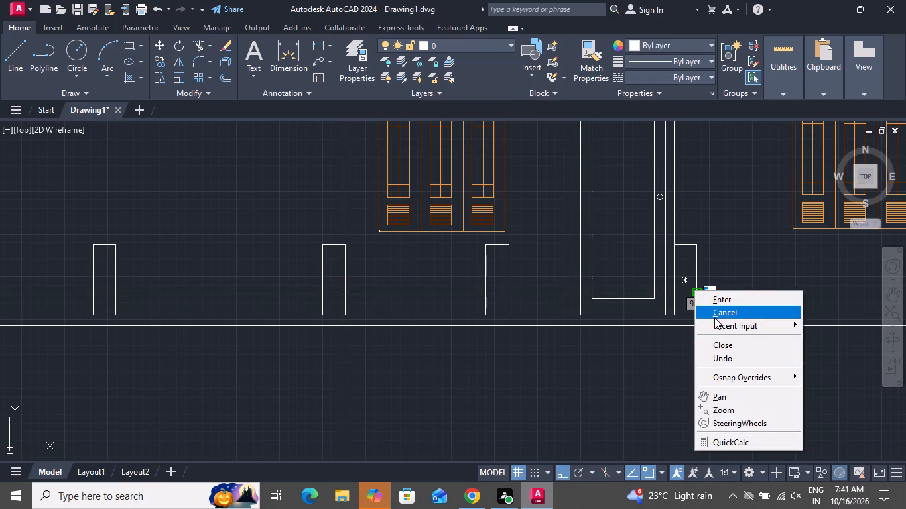
left_click(714, 317)
Offset both segments of the lower railing line upward by 3.
type("O")
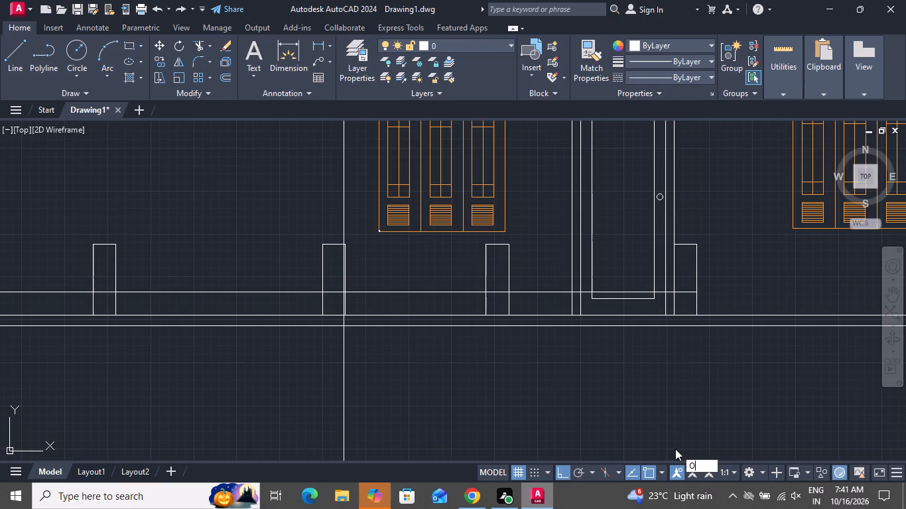
key("space")
type("3")
key("space")
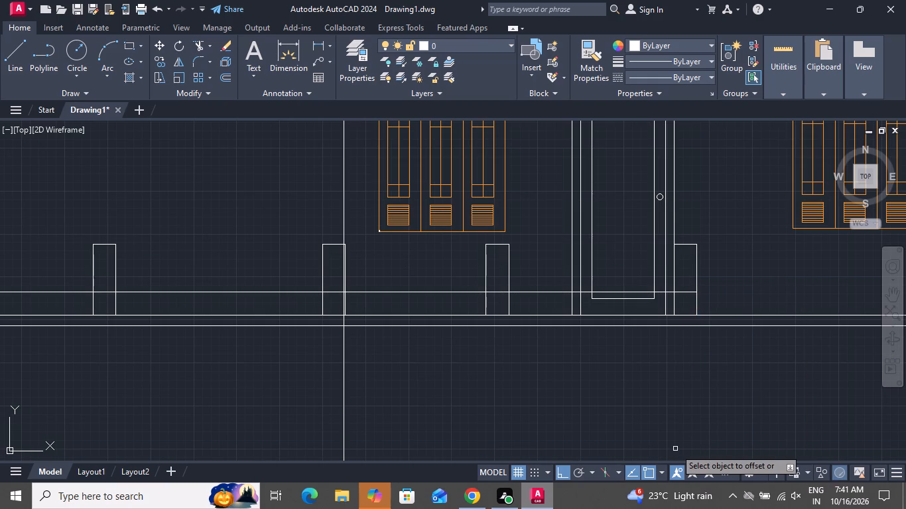
left_click(404, 294)
left_click(405, 276)
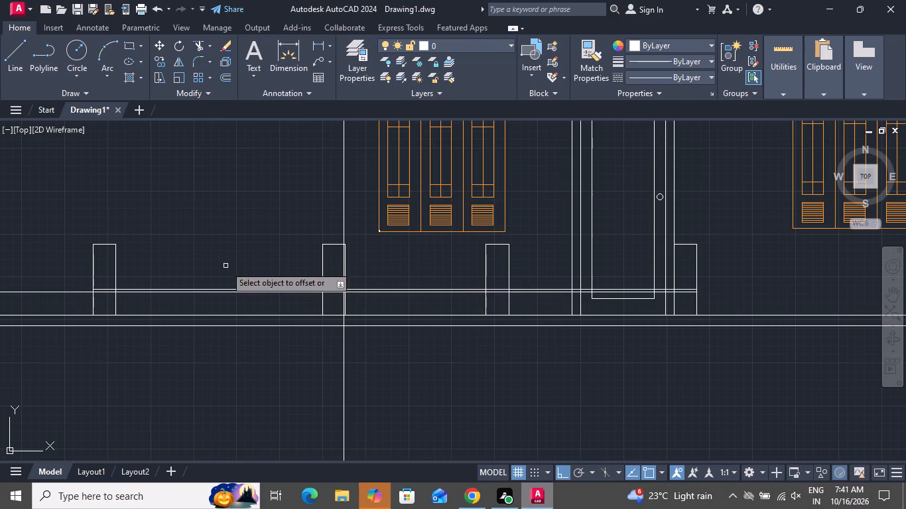
scroll(265, 304, "down", 1)
scroll(94, 294, "up", 2)
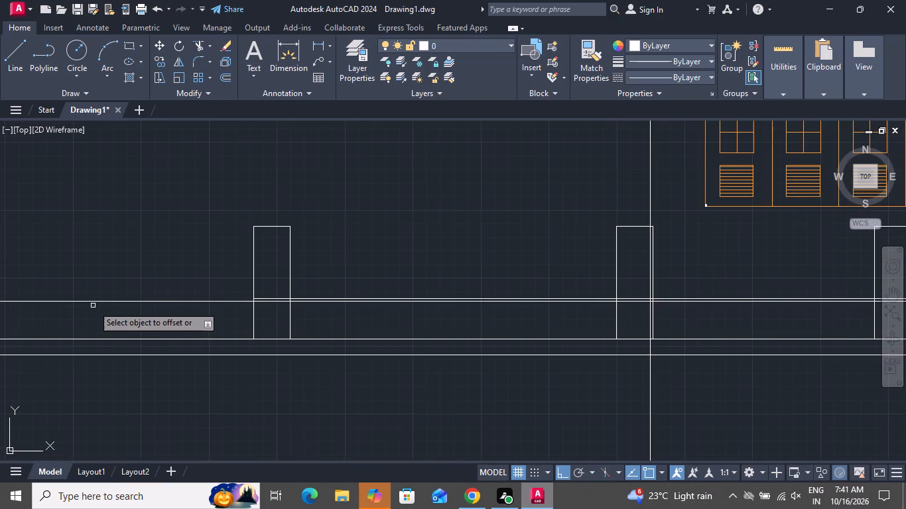
left_click(94, 301)
left_click(111, 271)
scroll(284, 323, "down", 2)
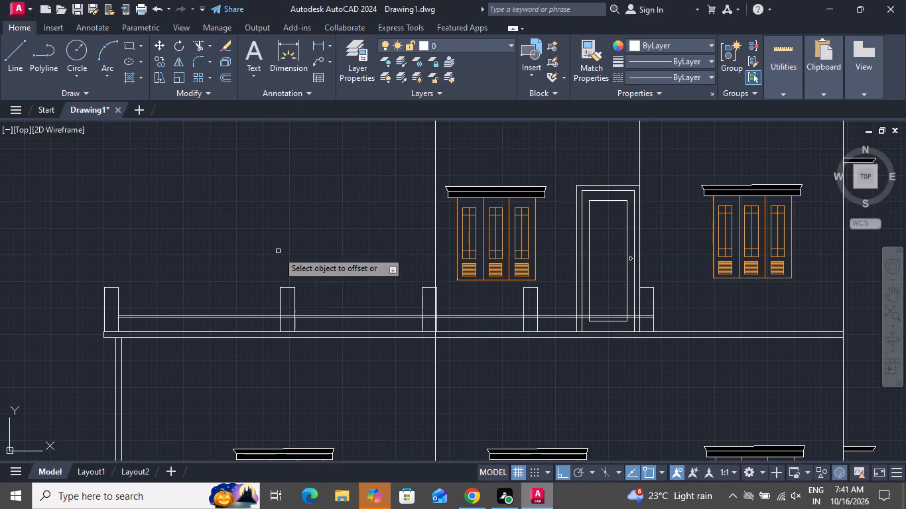
right_click(276, 241)
left_click(323, 267)
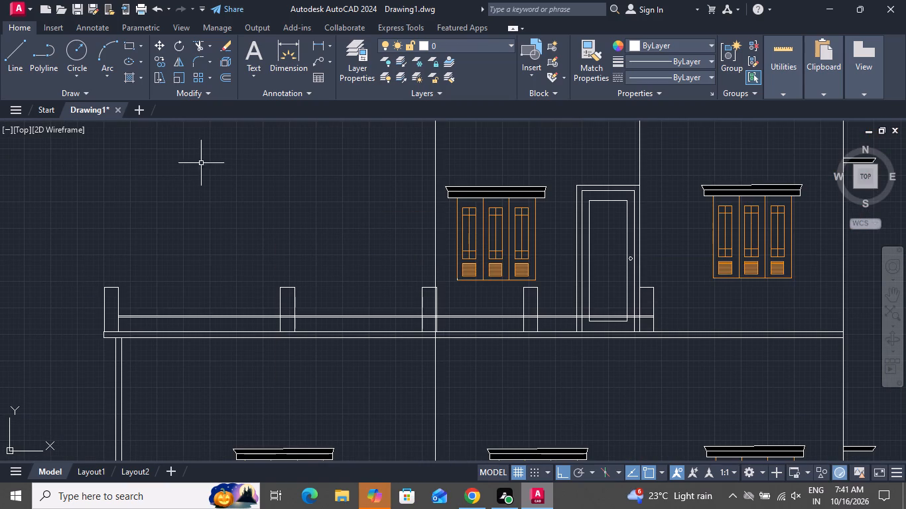
Trim the lower rail lines inside the second and third posts, including the sliver between the wall line and the third post's edge.
left_click(192, 43)
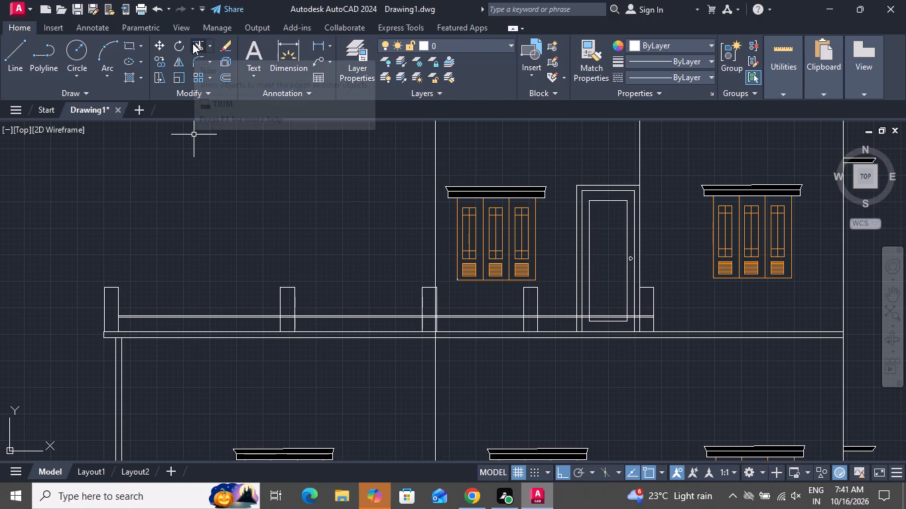
scroll(362, 429, "up", 1)
scroll(286, 315, "up", 1)
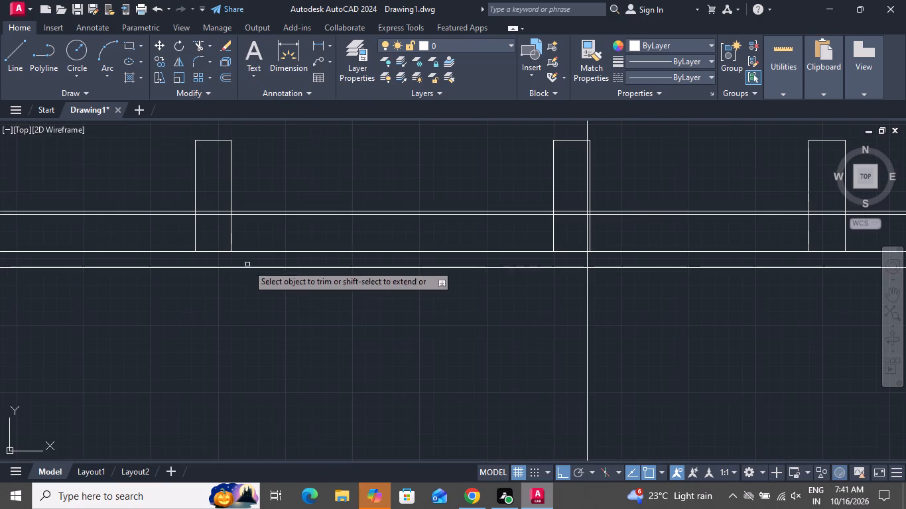
left_click(214, 227)
left_click(223, 178)
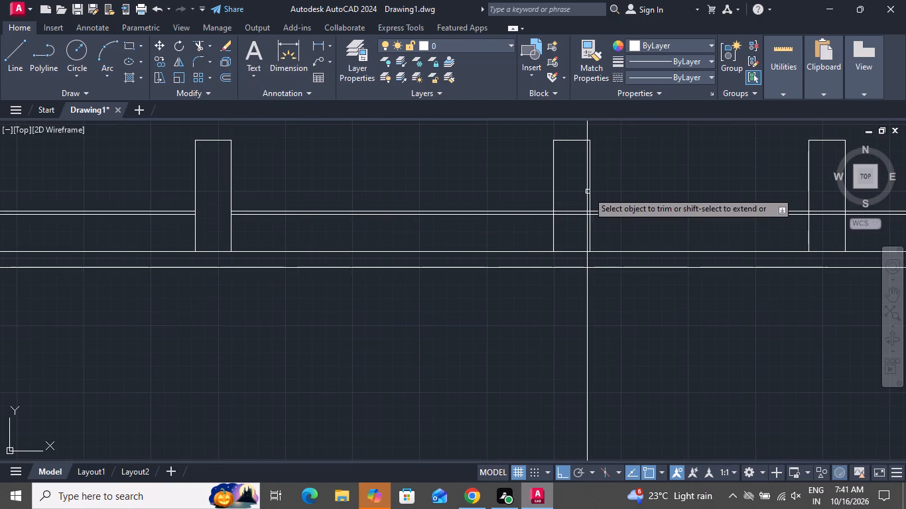
left_click(568, 192)
left_click(574, 239)
scroll(461, 241, "down", 1)
scroll(456, 243, "up", 1)
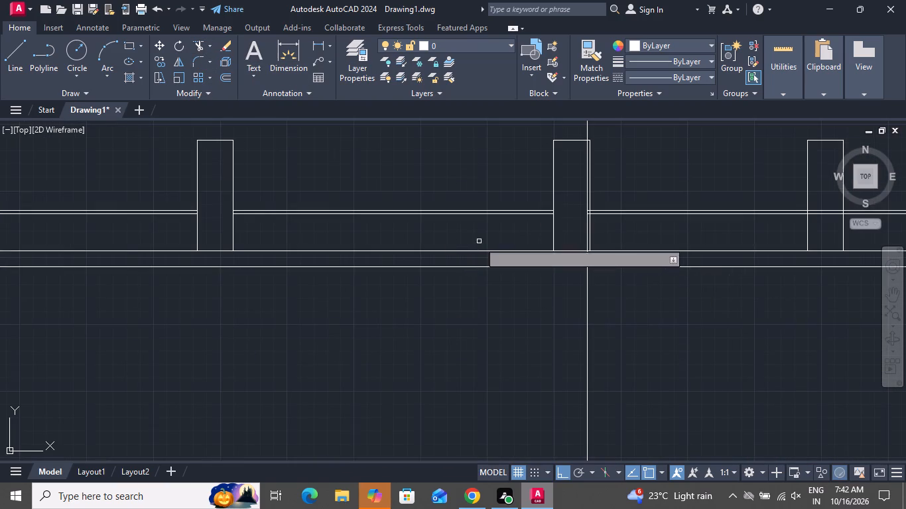
scroll(585, 215, "up", 5)
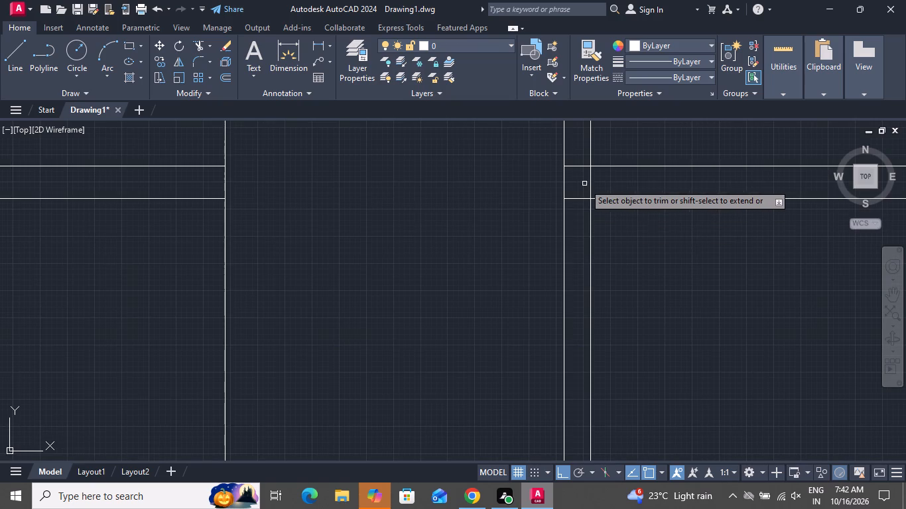
left_click(582, 154)
left_click(584, 209)
scroll(572, 321, "down", 3)
scroll(472, 313, "down", 2)
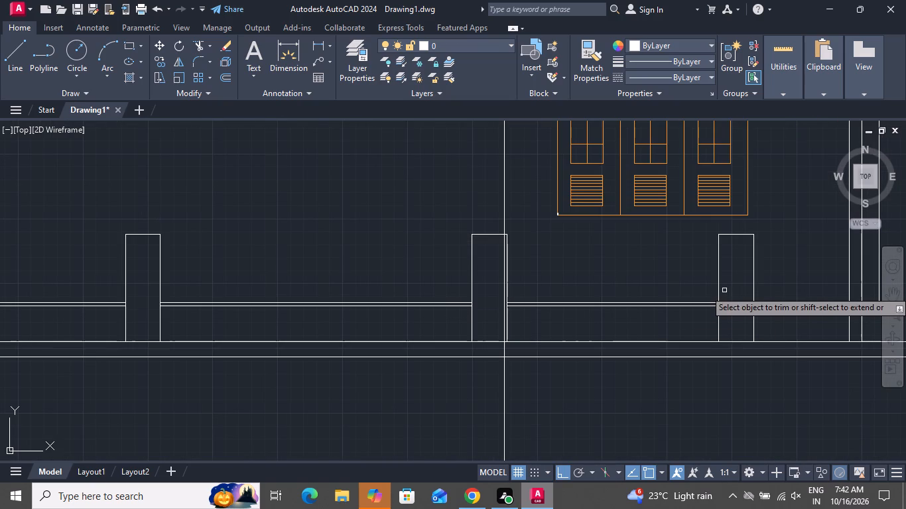
Trim the lower rail lines inside the fourth post and inside the last post beside the door.
scroll(734, 292, "up", 2)
left_click_drag(734, 292, 735, 309)
left_click(743, 372)
scroll(541, 304, "down", 2)
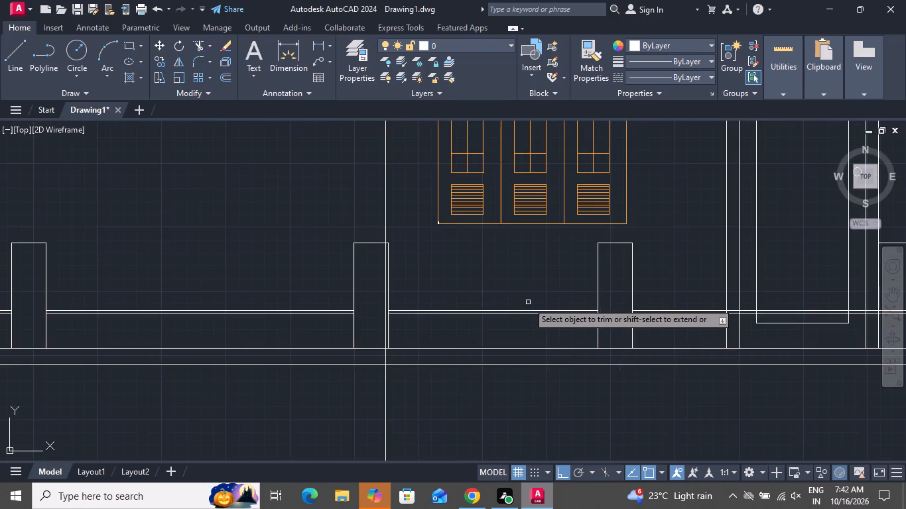
scroll(528, 302, "down", 3)
scroll(597, 305, "up", 3)
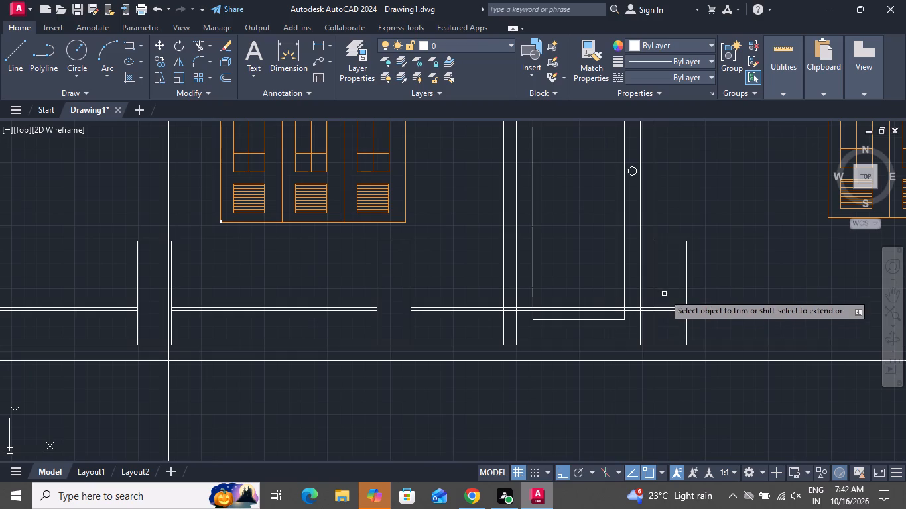
left_click(665, 292)
left_click(675, 337)
right_click(484, 378)
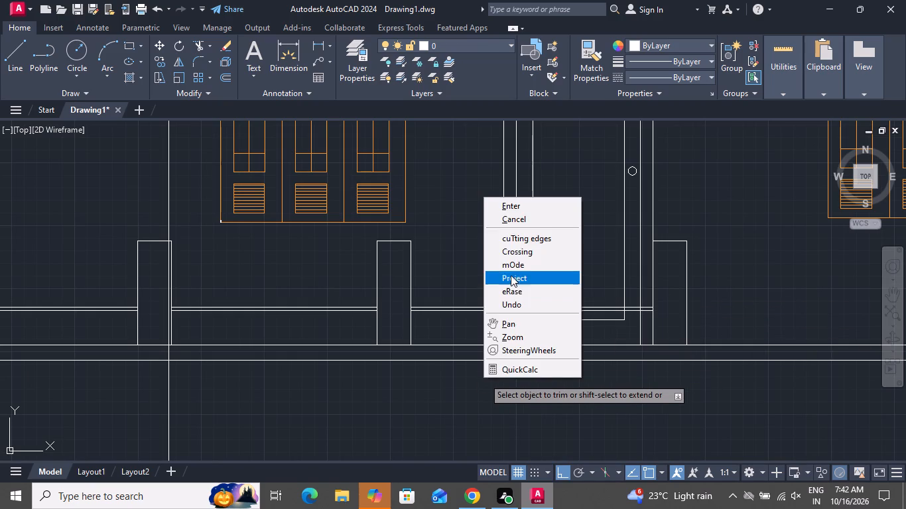
left_click(519, 219)
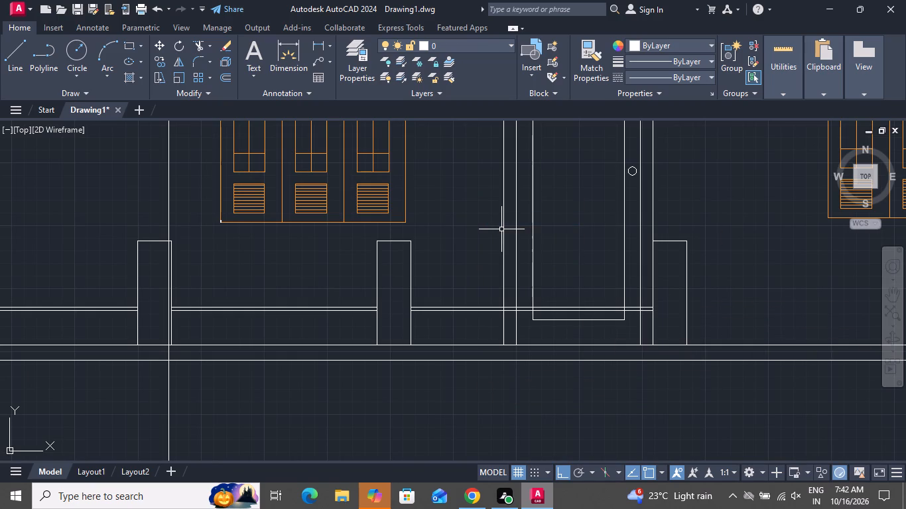
Draw the upper railing line horizontally near the post tops, from the first post's inner edge to the near edge of the last post.
scroll(501, 229, "down", 3)
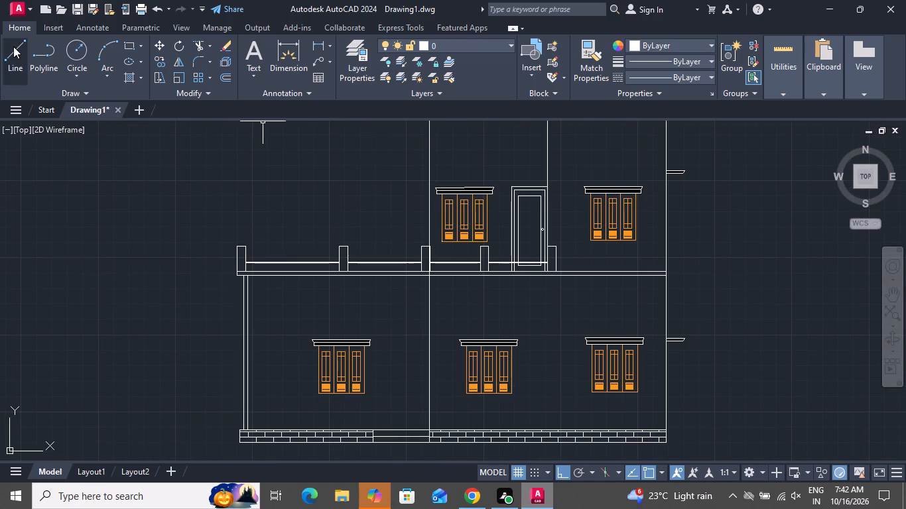
left_click(13, 46)
scroll(244, 220, "up", 3)
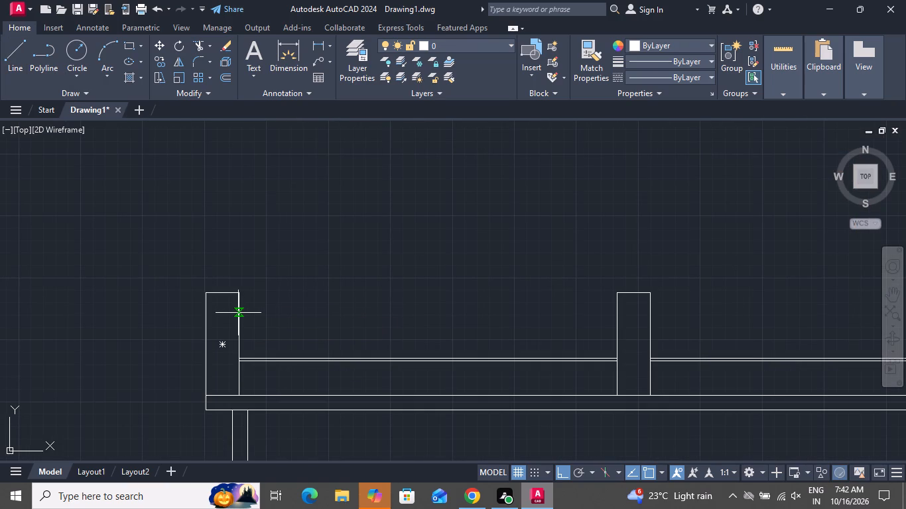
left_click(238, 314)
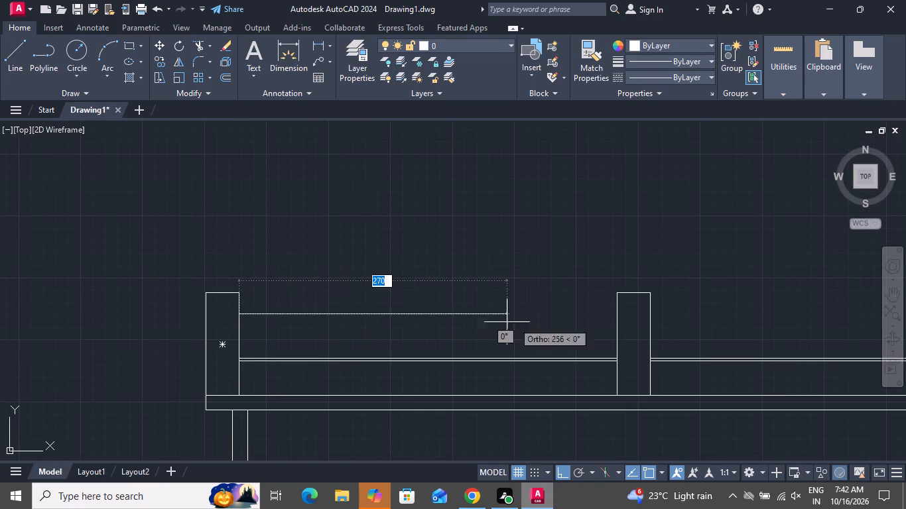
scroll(684, 318, "down", 3)
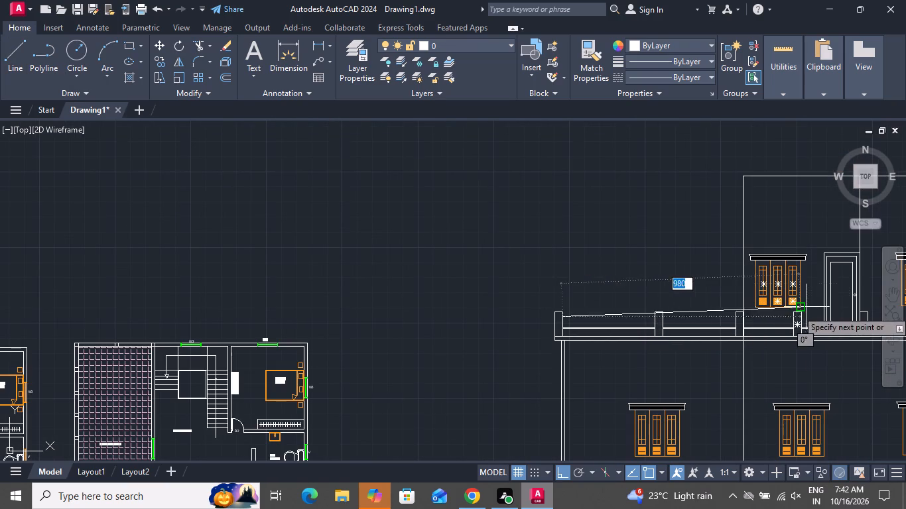
scroll(849, 321, "up", 3)
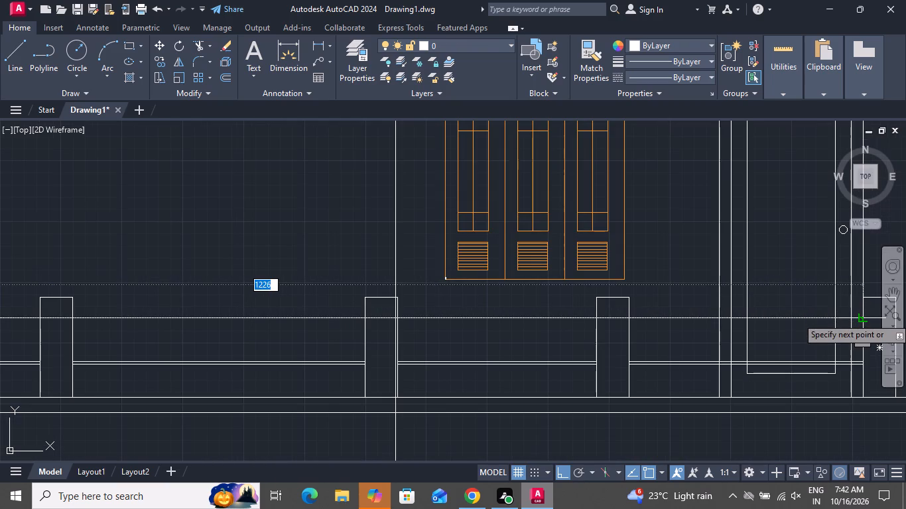
left_click(866, 317)
right_click(848, 323)
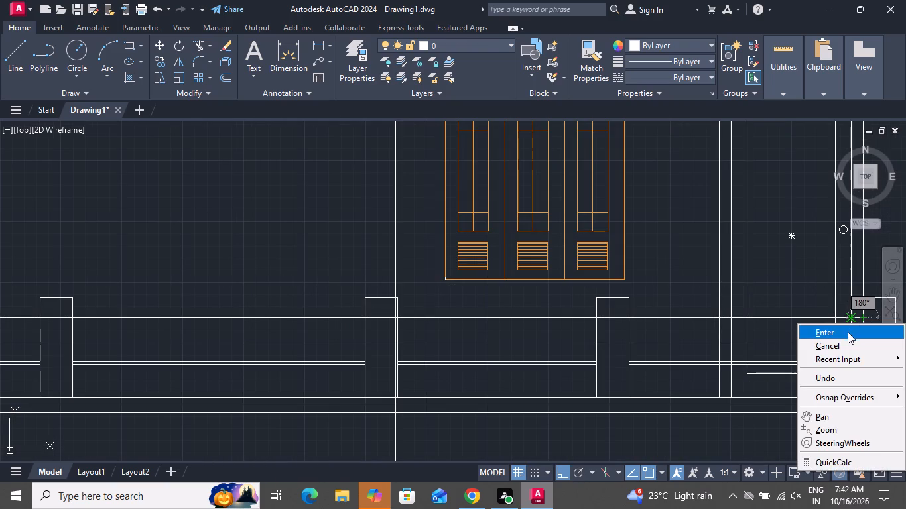
left_click(848, 332)
Offset the upper railing line upward by 3.
scroll(656, 415, "down", 1)
scroll(595, 414, "down", 1)
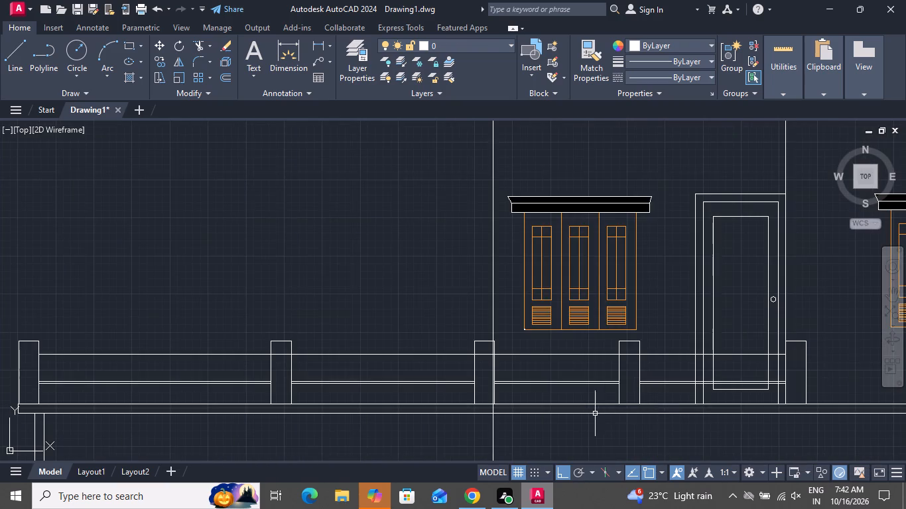
type("O 3")
key("space")
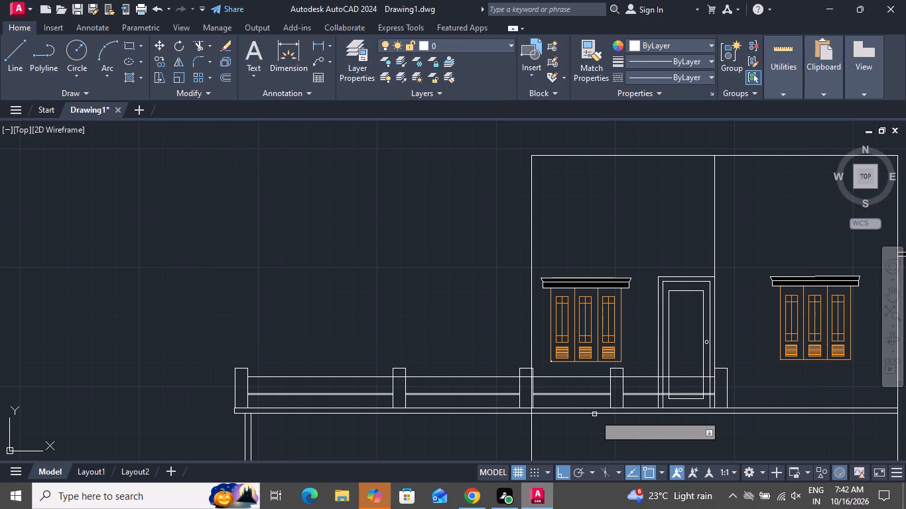
scroll(272, 369, "up", 2)
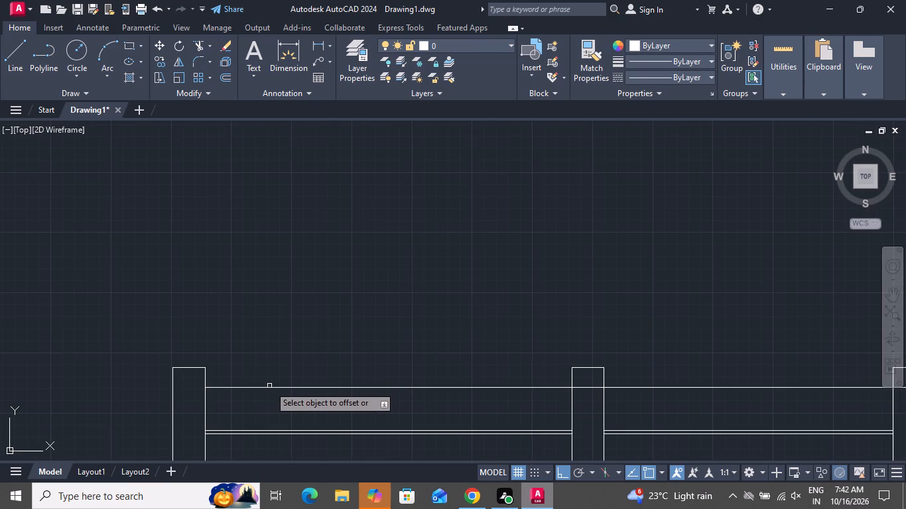
left_click(269, 388)
left_click(281, 377)
scroll(280, 377, "down", 2)
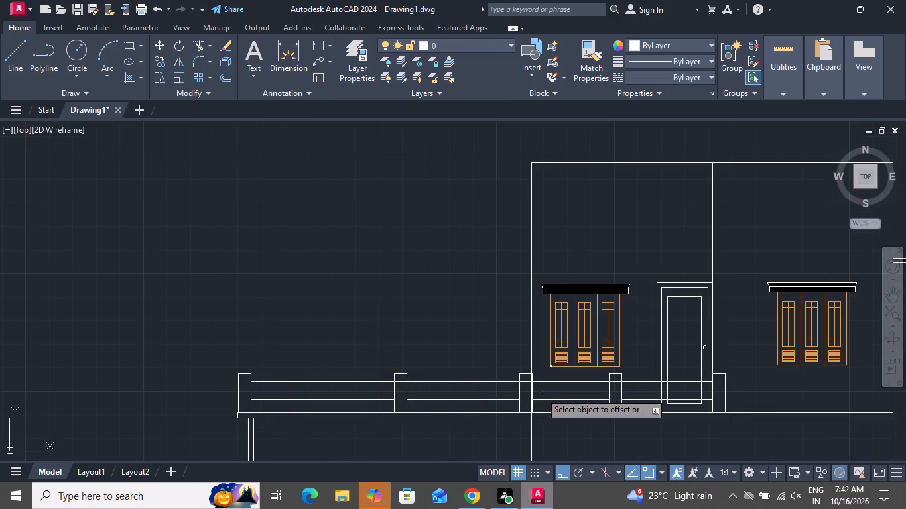
scroll(657, 378, "up", 2)
right_click(220, 290)
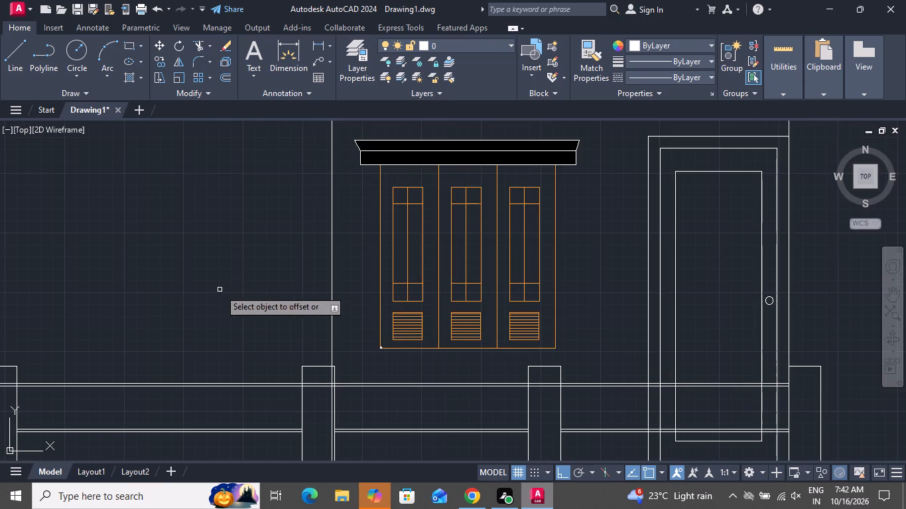
left_click(233, 300)
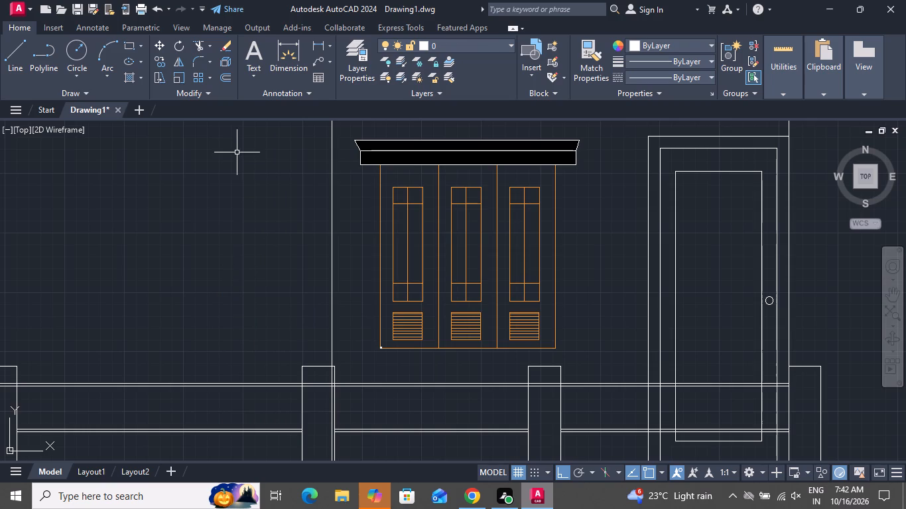
Trim the upper rail lines inside the third and fourth posts, including the sliver between the wall line and the third post's edge.
left_click(195, 43)
left_click(316, 411)
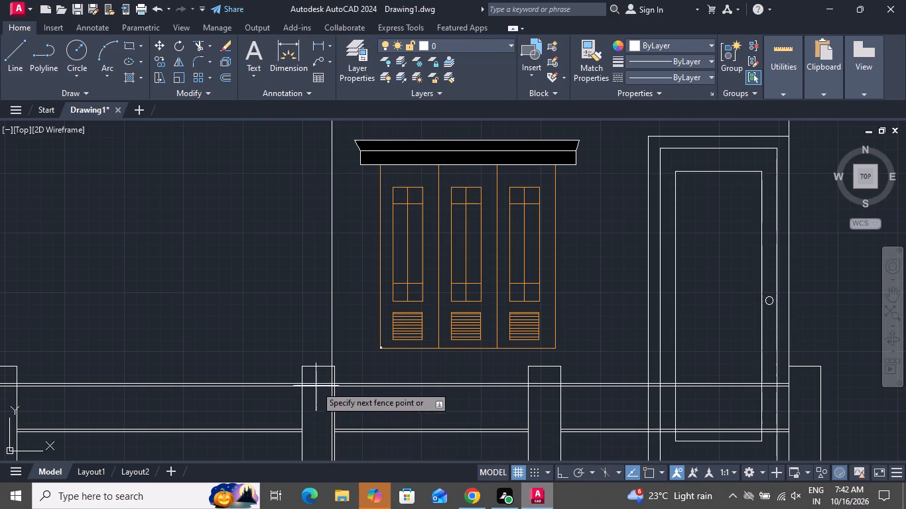
left_click(313, 378)
left_click(549, 404)
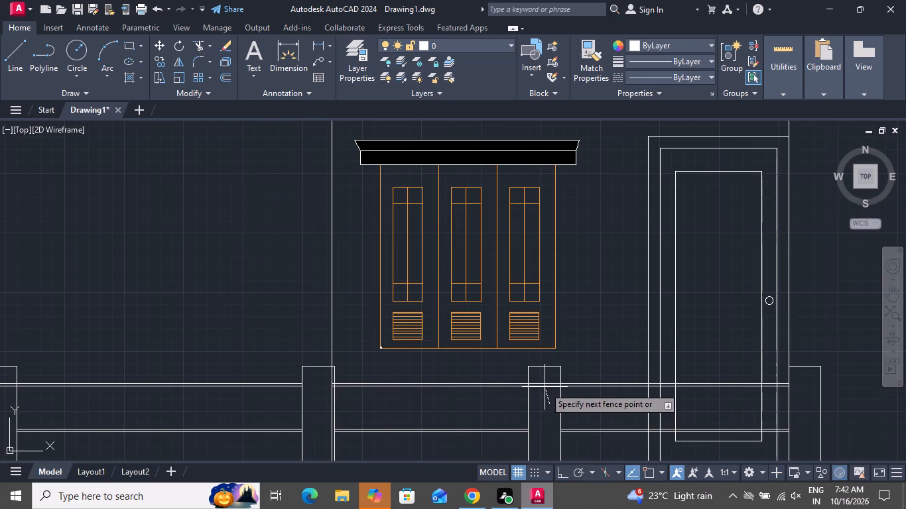
left_click(549, 384)
scroll(305, 372, "up", 3)
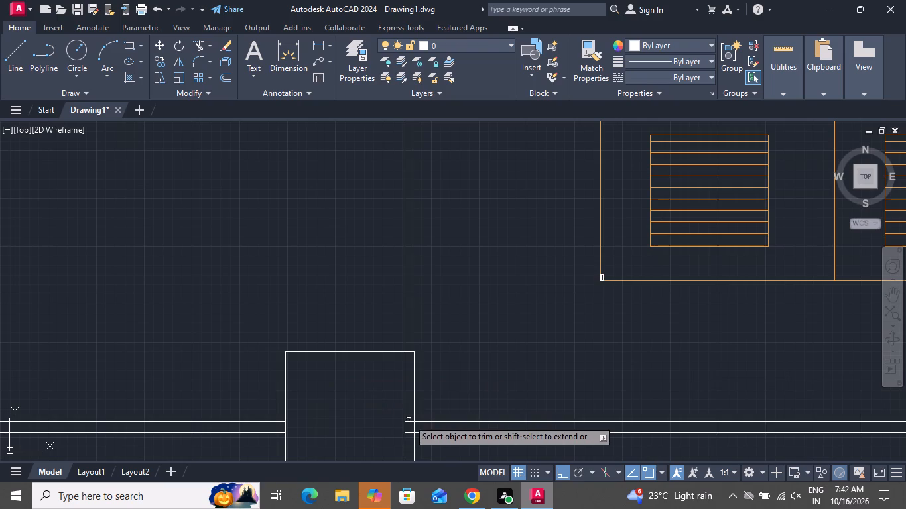
scroll(405, 423, "up", 2)
left_click(407, 398)
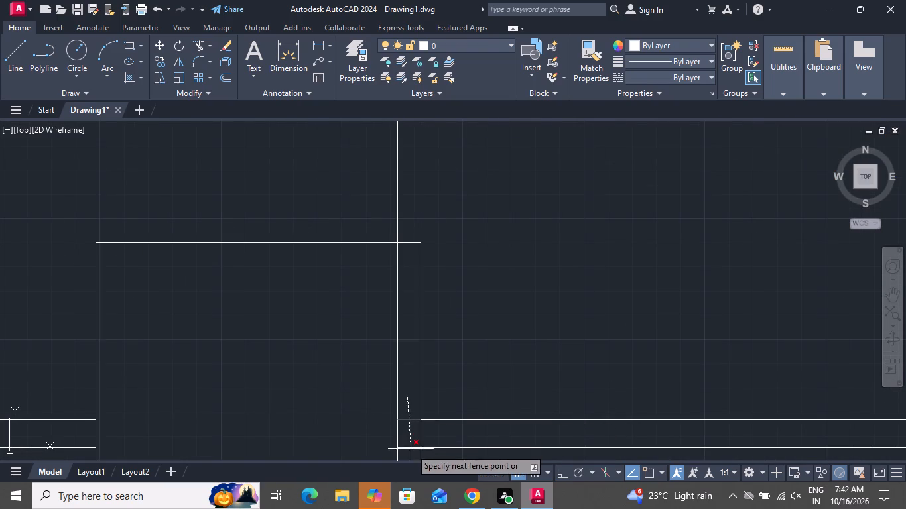
left_click(408, 451)
Trim the upper rail lines inside the second post and finish trimming.
scroll(416, 420, "down", 6)
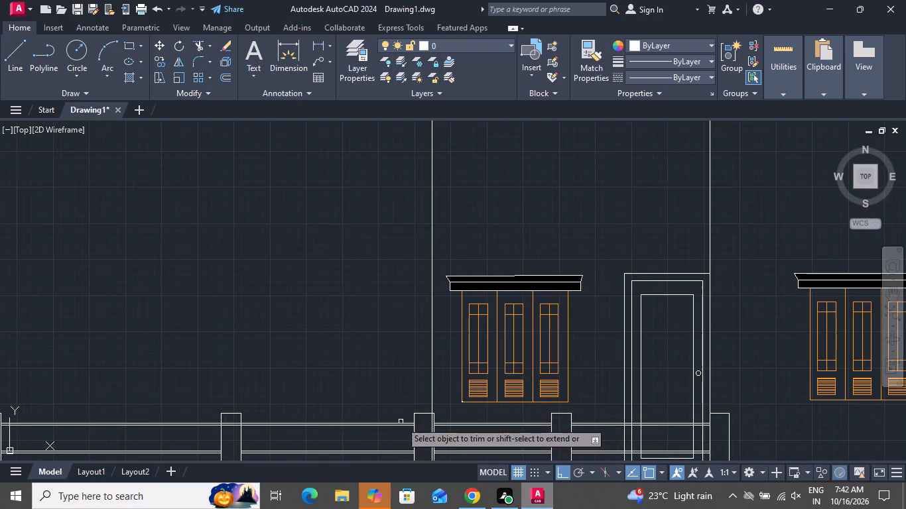
scroll(401, 416, "down", 1)
scroll(291, 433, "up", 4)
left_click(306, 402)
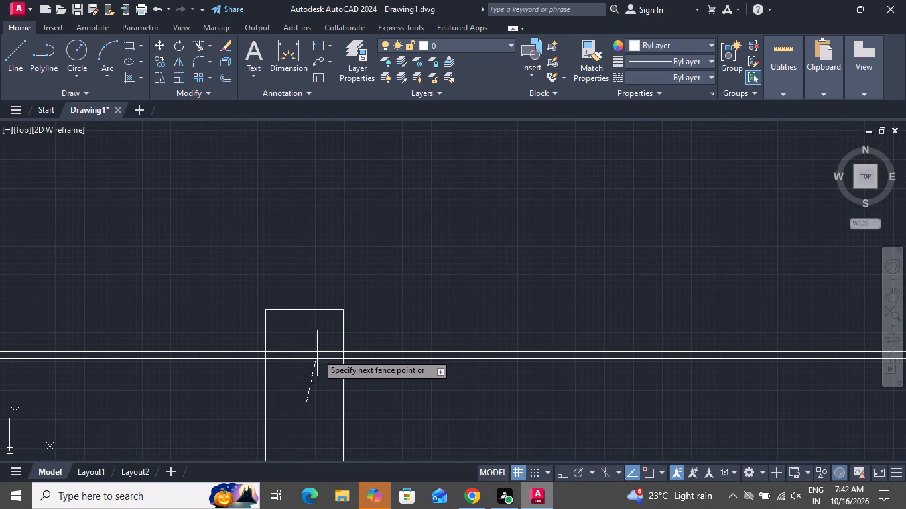
left_click(317, 349)
scroll(393, 294, "up", 1)
right_click(393, 294)
left_click(411, 312)
Examine the whole house elevation, checking the terrace railings between the first-floor posts.
scroll(409, 300, "down", 2)
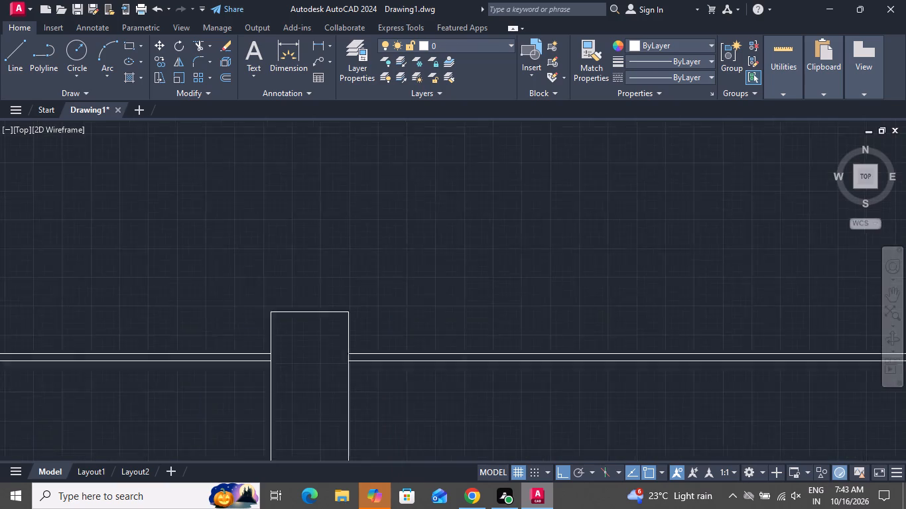
scroll(409, 300, "down", 6)
scroll(456, 308, "up", 1)
scroll(456, 308, "down", 1)
scroll(456, 309, "up", 1)
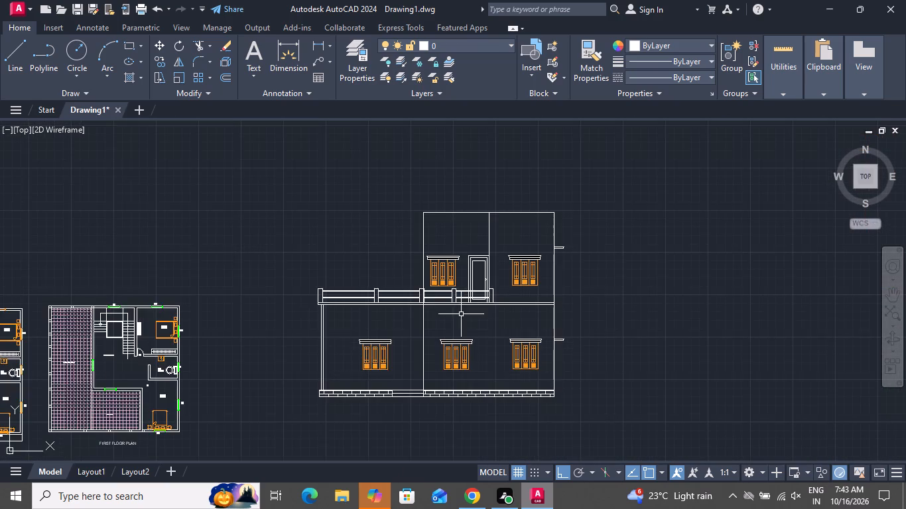
scroll(462, 315, "up", 2)
scroll(468, 324, "down", 1)
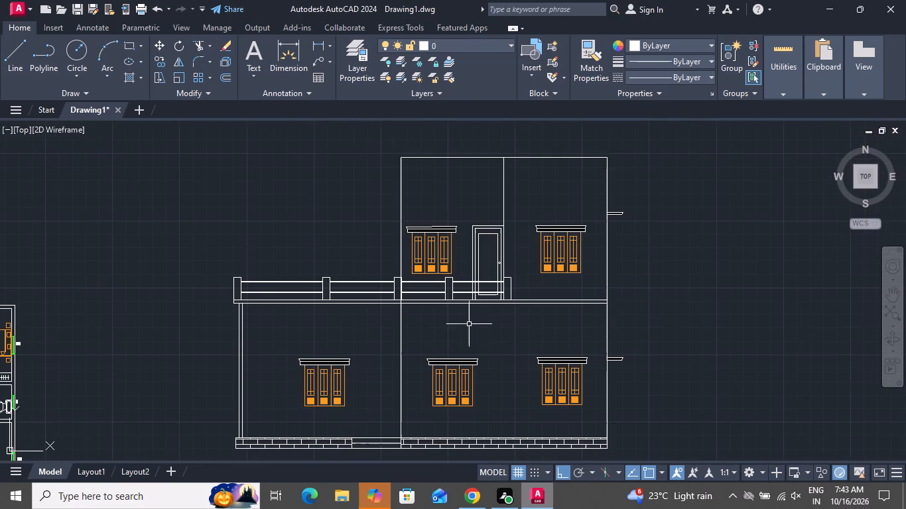
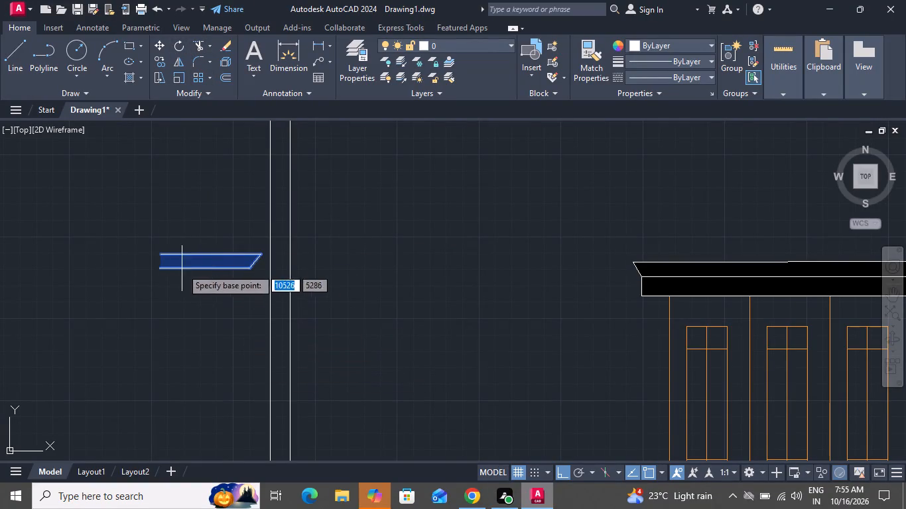
Rotate the hatched sunshade profile 180° about its square end so its slanted end faces away from the house.
left_click(159, 272)
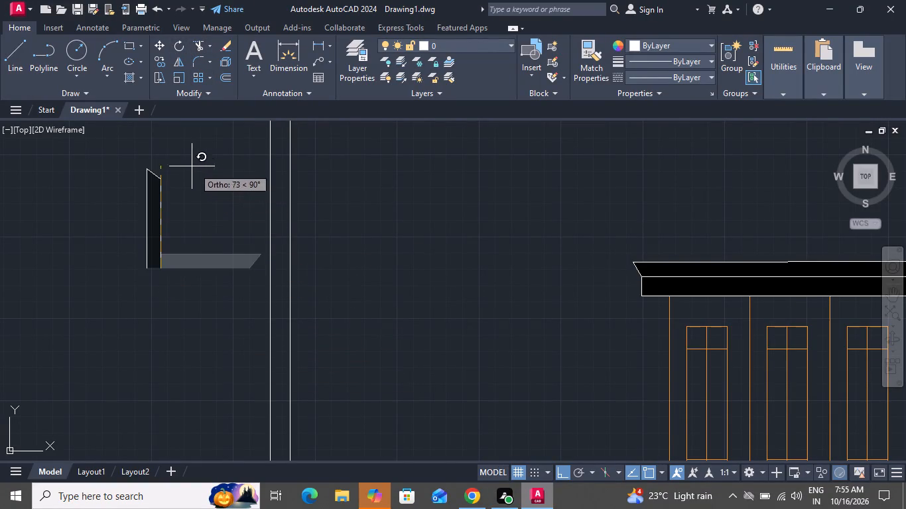
left_click(34, 251)
Move the rotated sunshade so its square end sits against the outer line of the ground floor's left wall.
left_click(176, 259)
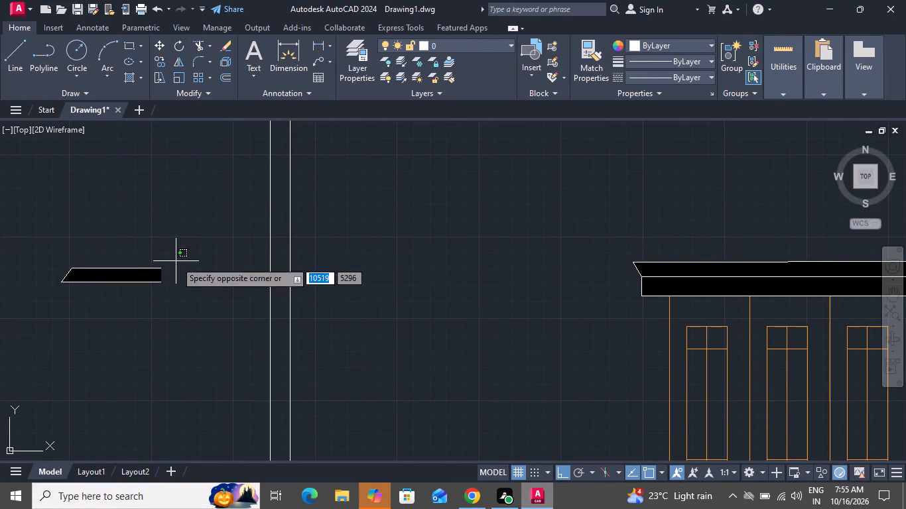
left_click(39, 296)
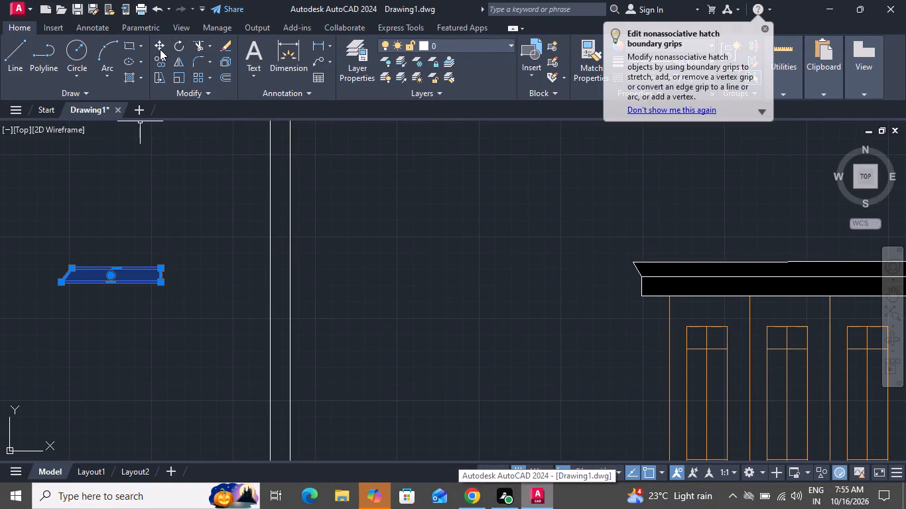
left_click(160, 49)
left_click(166, 270)
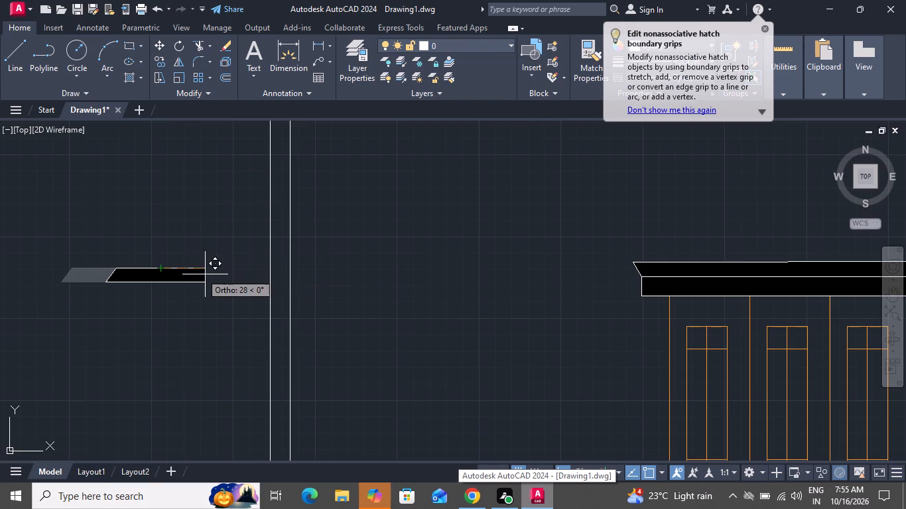
left_click(269, 268)
Draw a horizontal line above the left ground-floor window, from the middle wall line to the left wall's inner line.
scroll(288, 331, "down", 2)
scroll(302, 331, "up", 1)
scroll(315, 331, "down", 3)
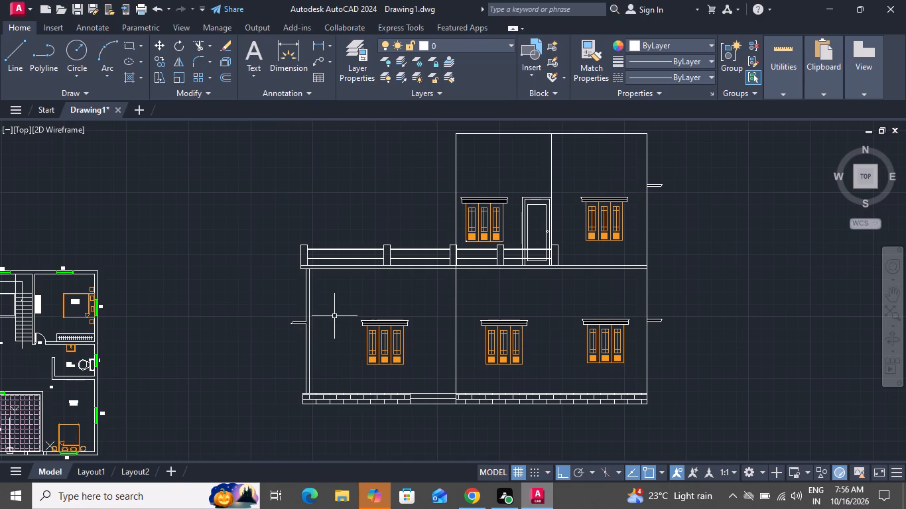
scroll(366, 315, "up", 1)
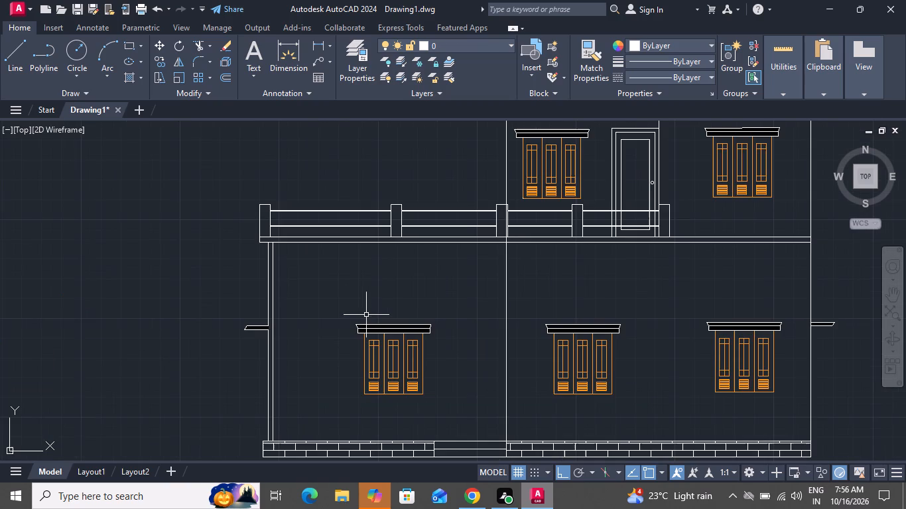
left_click(8, 44)
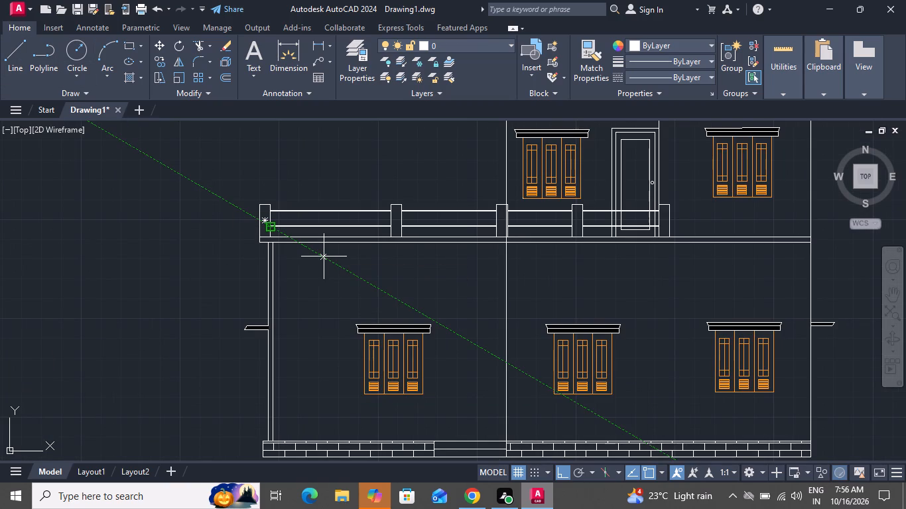
left_click(507, 293)
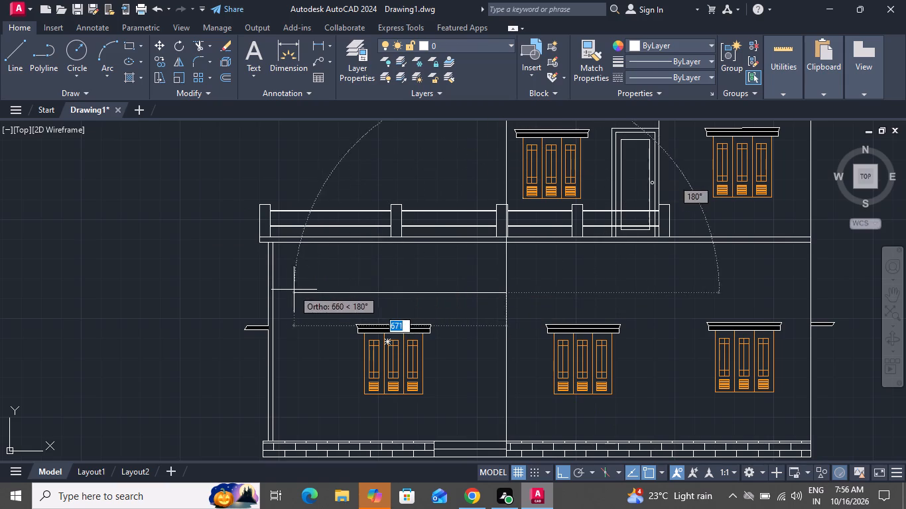
left_click(271, 290)
right_click(271, 290)
left_click(291, 313)
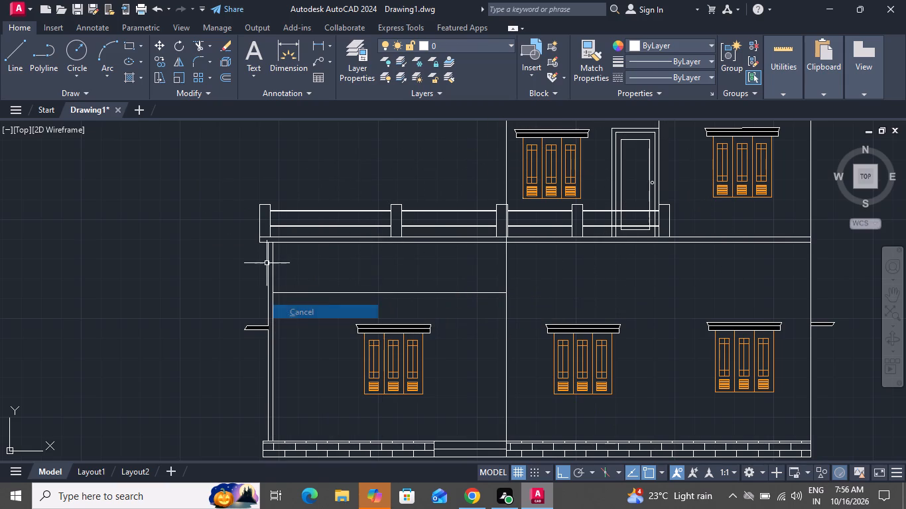
Draw a second horizontal line about 753 long just above the first, from the left wall's outer line to the middle wall line.
left_click(7, 48)
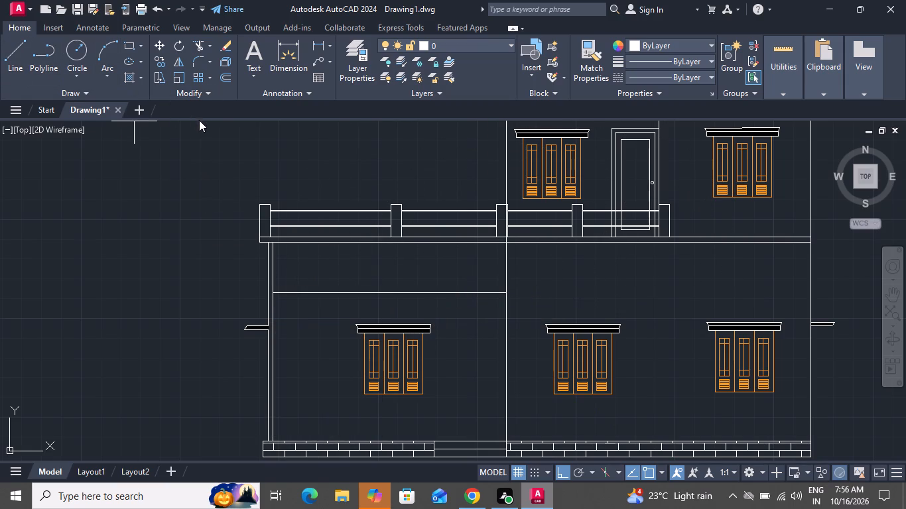
scroll(208, 133, "up", 2)
scroll(247, 175, "down", 1)
scroll(275, 190, "up", 1)
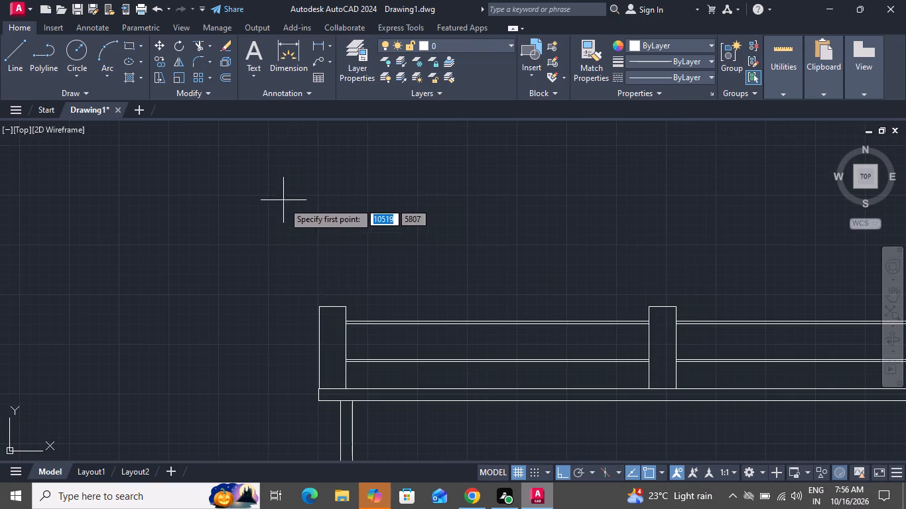
scroll(330, 271, "down", 1)
scroll(353, 347, "up", 1)
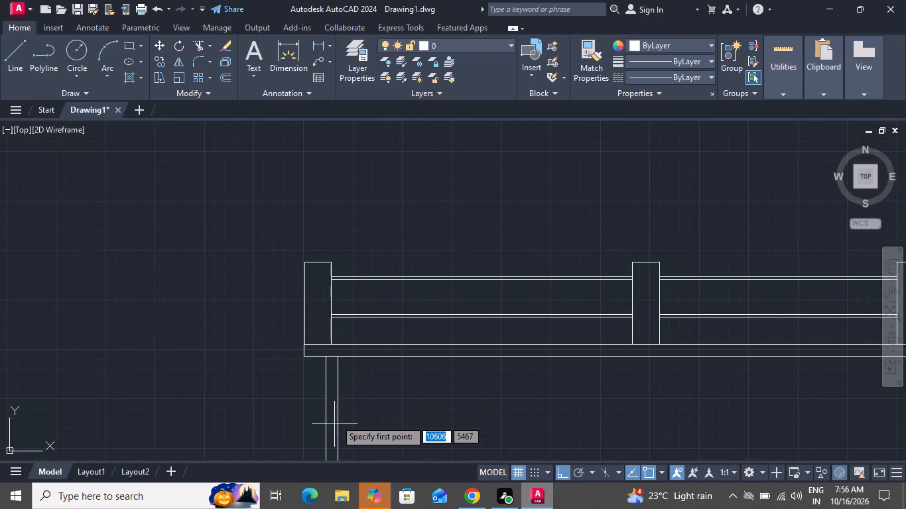
scroll(336, 386, "down", 1)
scroll(337, 386, "up", 1)
scroll(350, 334, "down", 2)
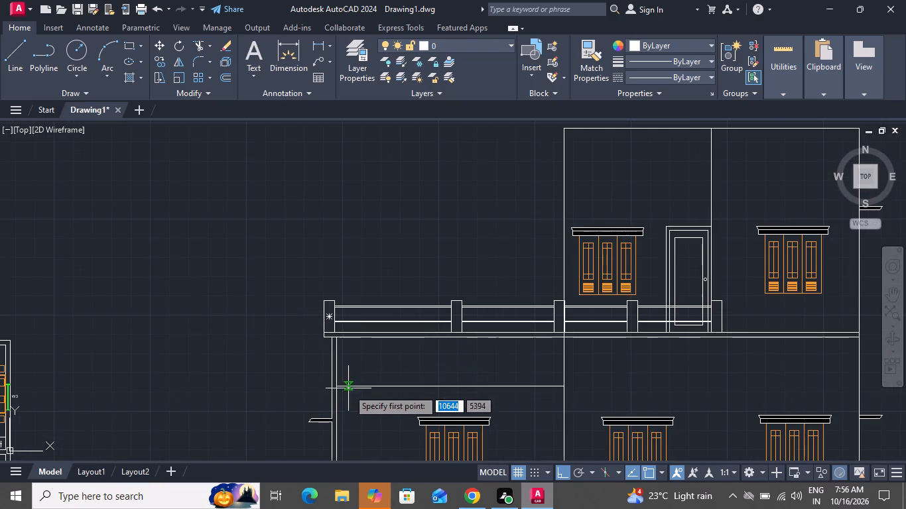
scroll(341, 400, "up", 3)
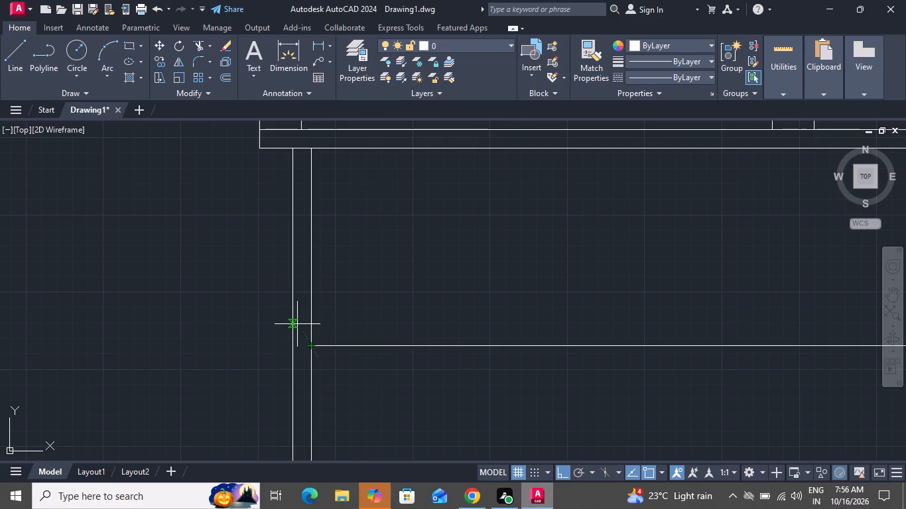
left_click(292, 327)
scroll(435, 309, "up", 1)
scroll(435, 309, "down", 1)
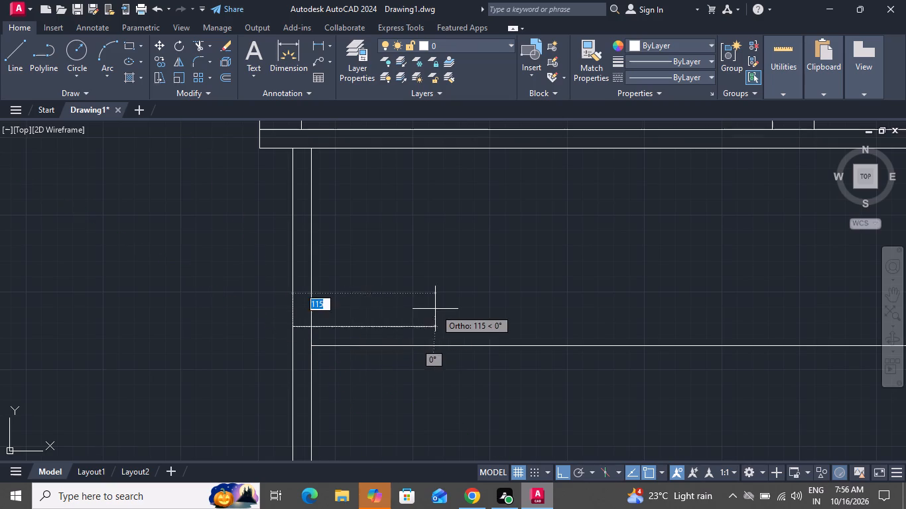
scroll(434, 308, "down", 2)
scroll(434, 308, "up", 1)
scroll(434, 308, "down", 3)
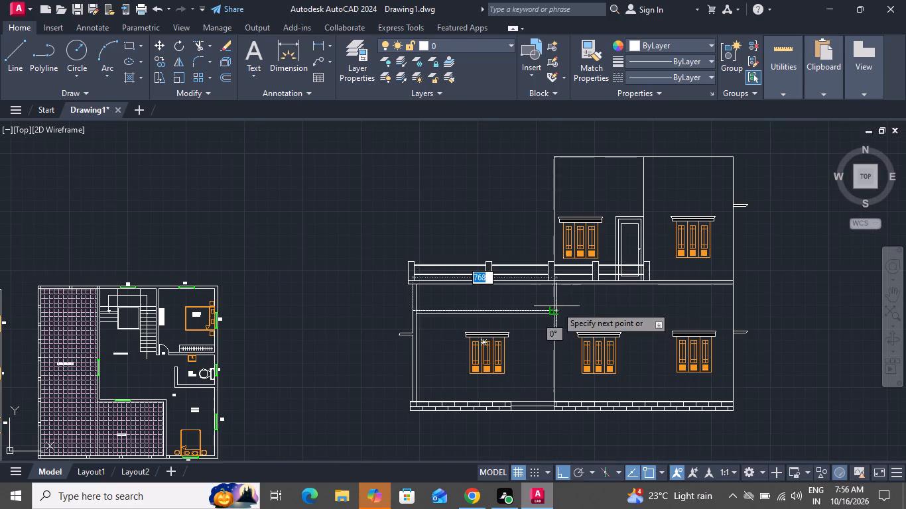
scroll(557, 306, "up", 5)
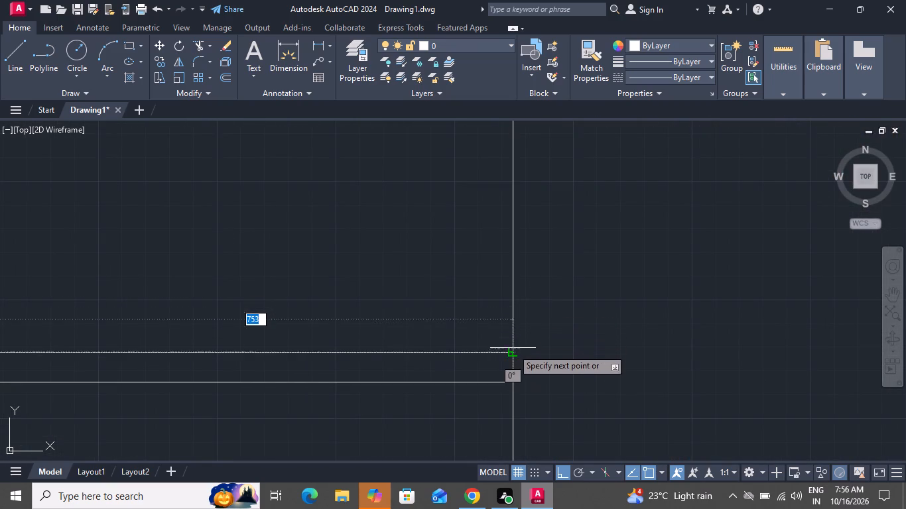
left_click(513, 349)
scroll(513, 349, "up", 1)
right_click(513, 349)
left_click(515, 219)
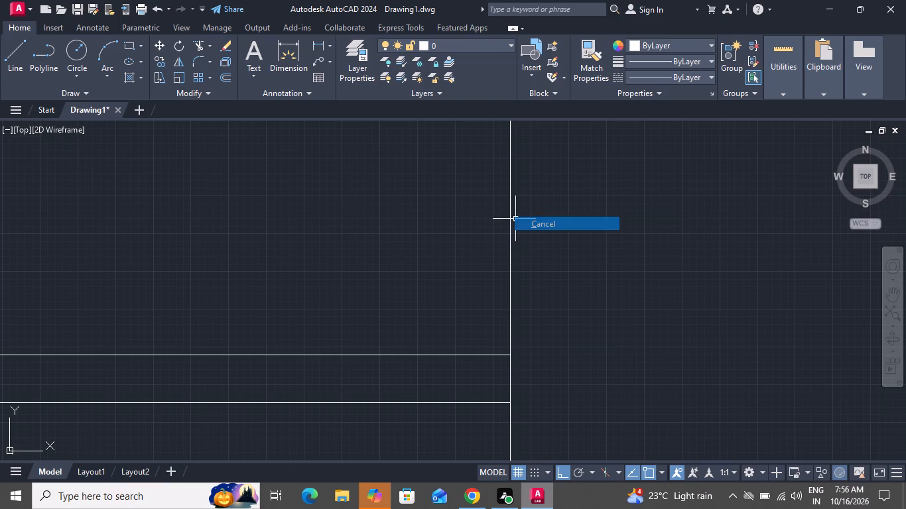
Extend the lower horizontal line to the left wall's outer line.
type("ex")
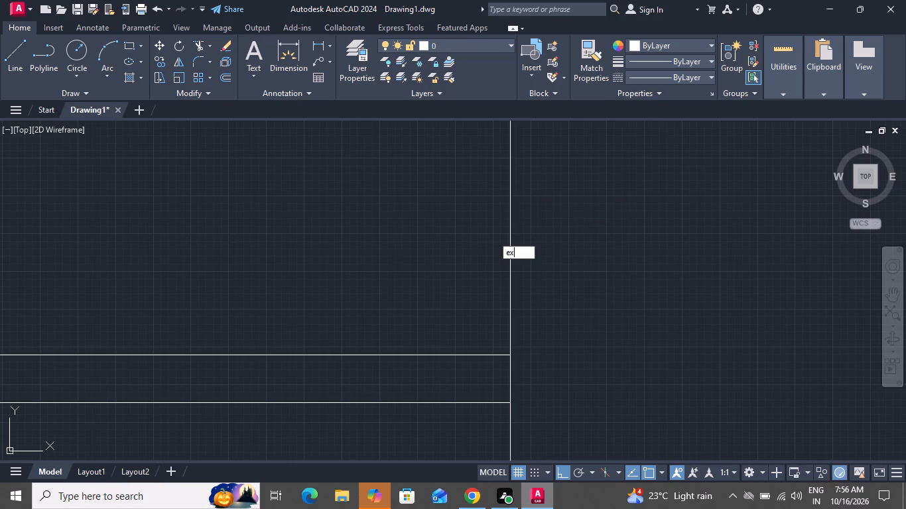
key("space")
key("space")
scroll(480, 243, "up", 1)
scroll(480, 243, "down", 3)
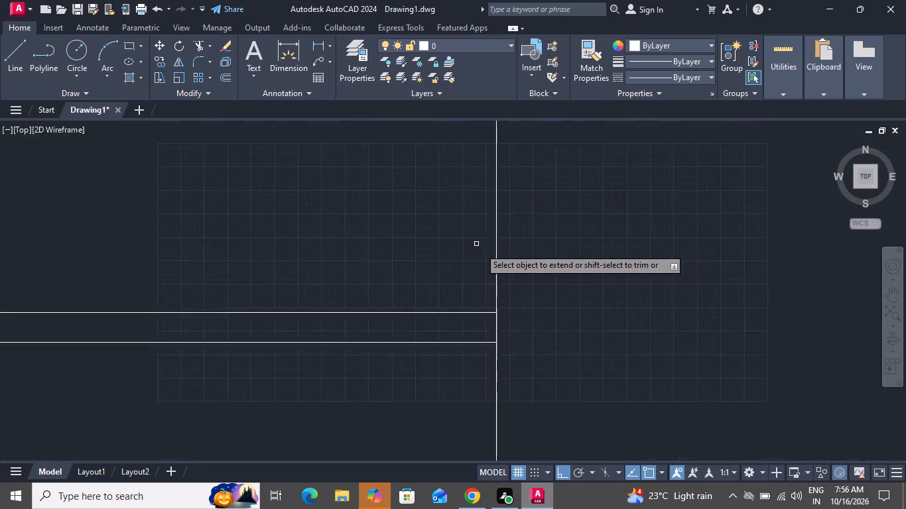
scroll(486, 249, "down", 1)
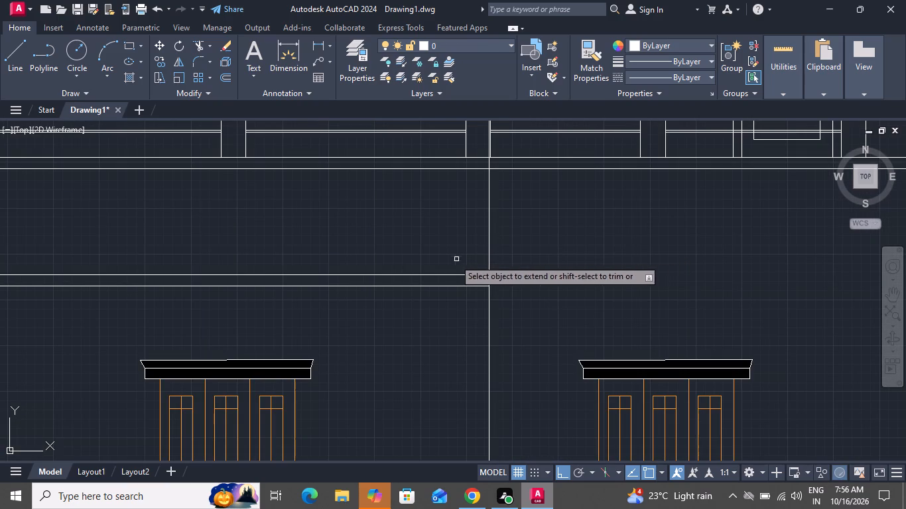
scroll(369, 304, "down", 4)
scroll(320, 306, "up", 2)
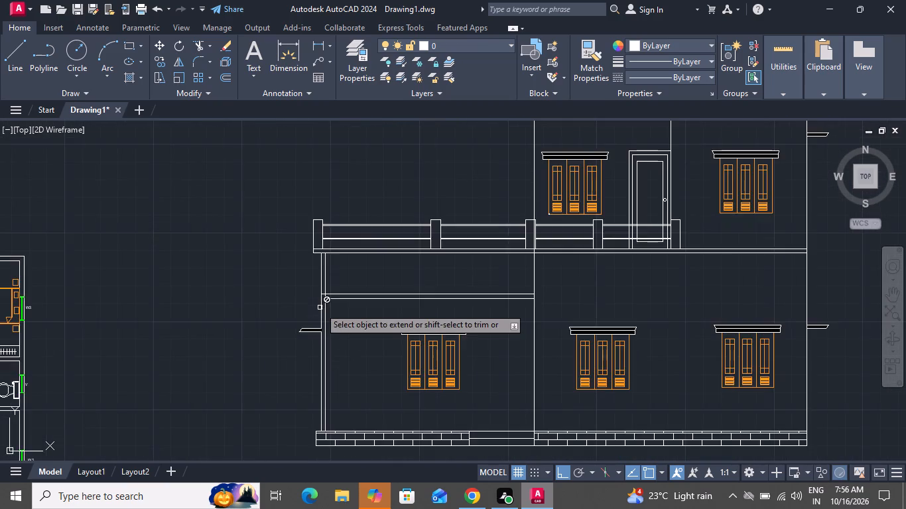
scroll(322, 304, "up", 3)
left_click(331, 286)
right_click(359, 231)
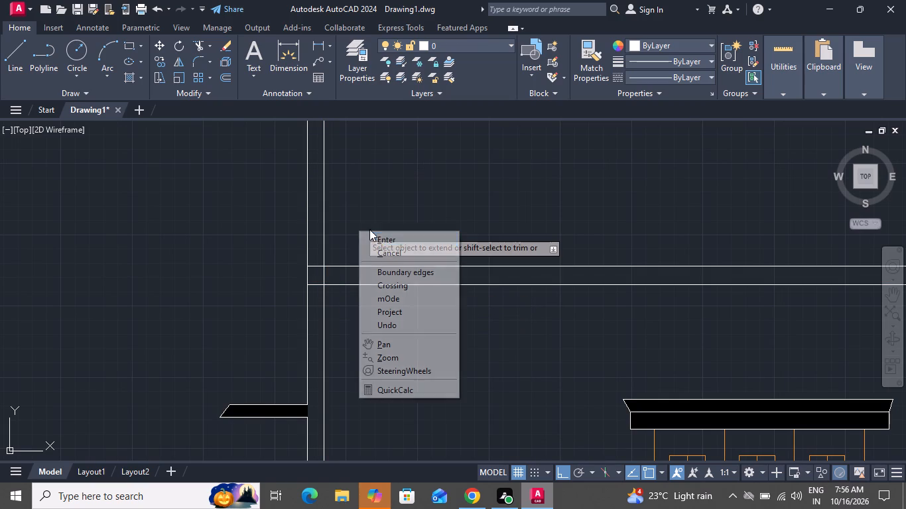
left_click(380, 250)
Trim the left wall's inner line between the two horizontal lines.
left_click(198, 50)
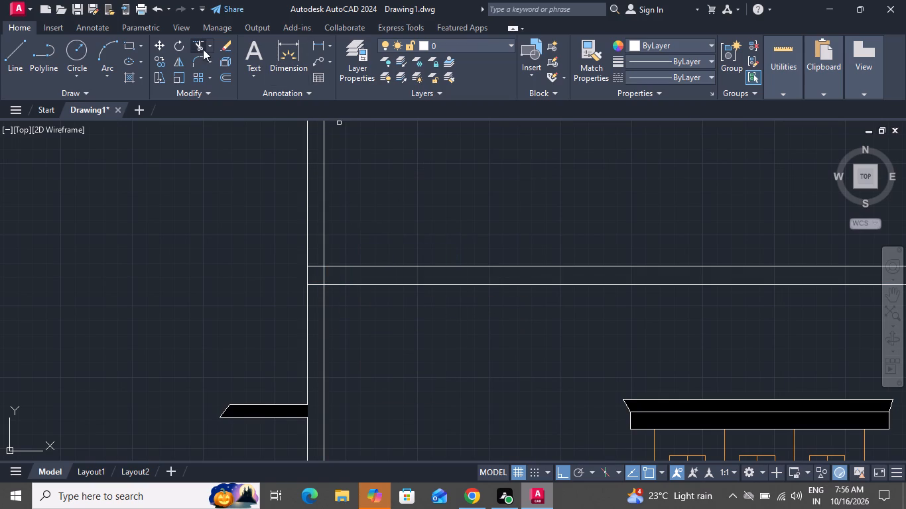
scroll(334, 284, "up", 3)
left_click(249, 231)
left_click(309, 245)
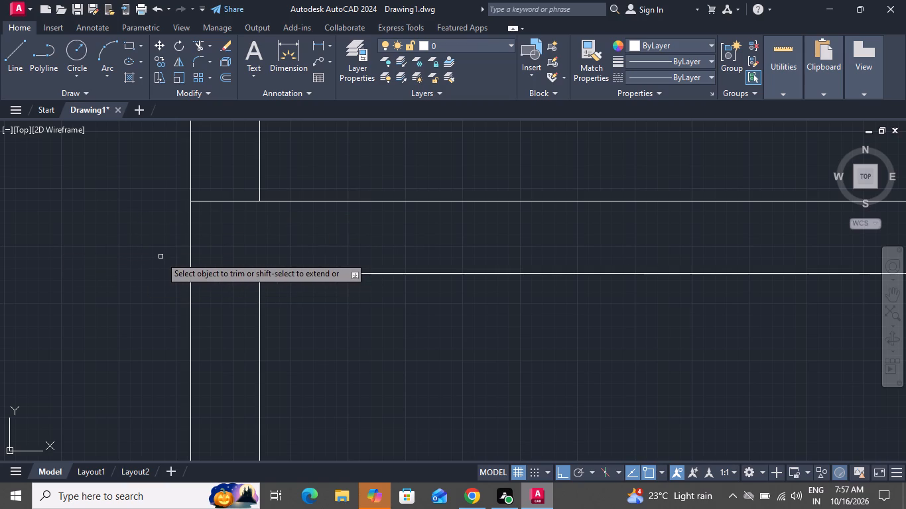
right_click(352, 172)
left_click(359, 199)
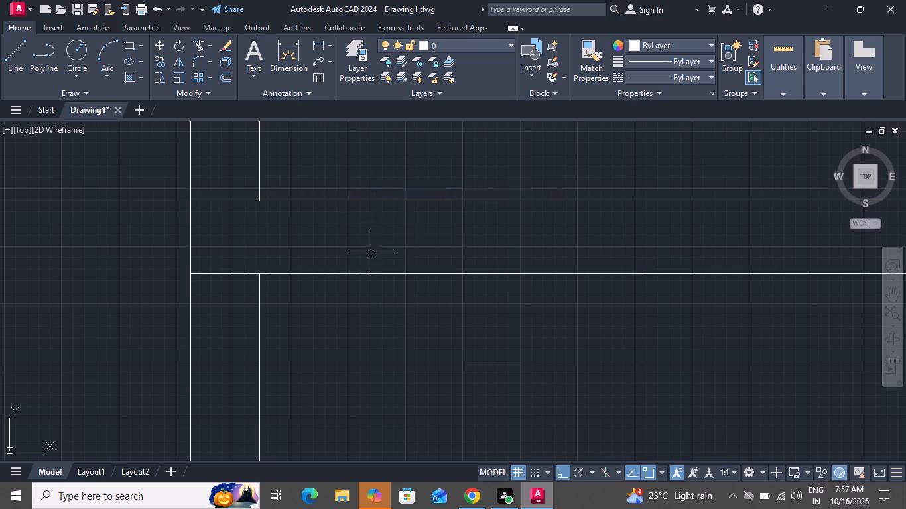
Move the left sunshade up about 122 so its top edge lines up with the upper horizontal line.
scroll(369, 257, "down", 5)
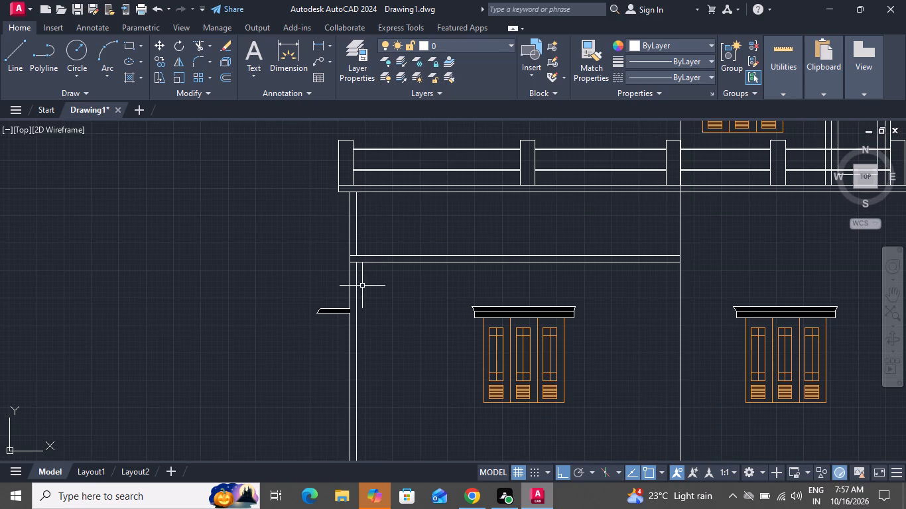
left_click(342, 305)
left_click(320, 327)
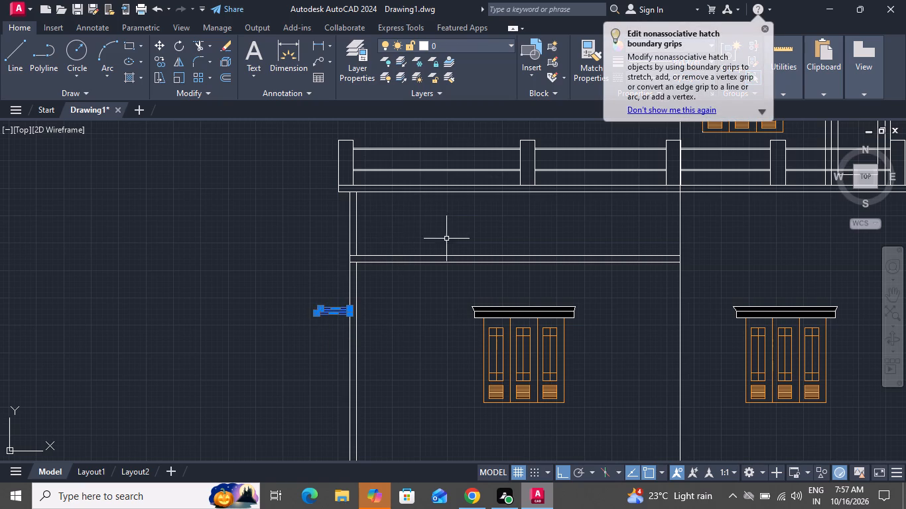
left_click(160, 43)
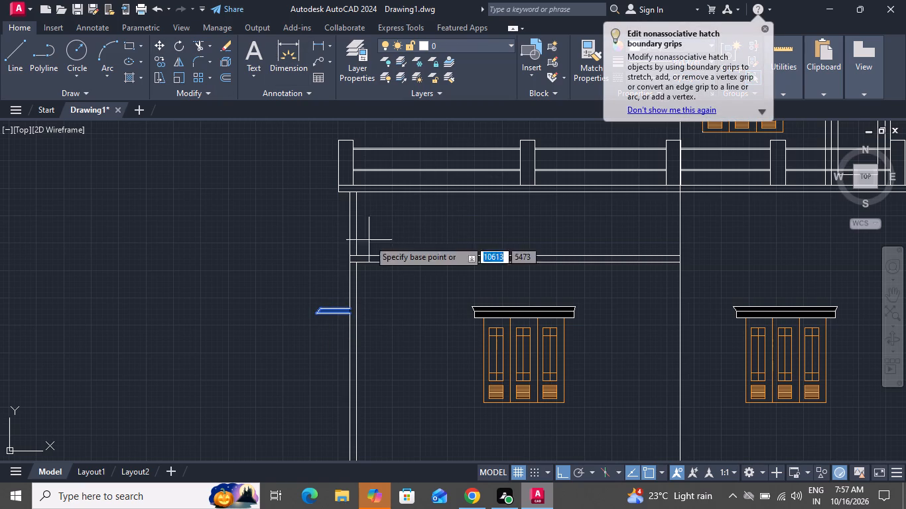
left_click(352, 310)
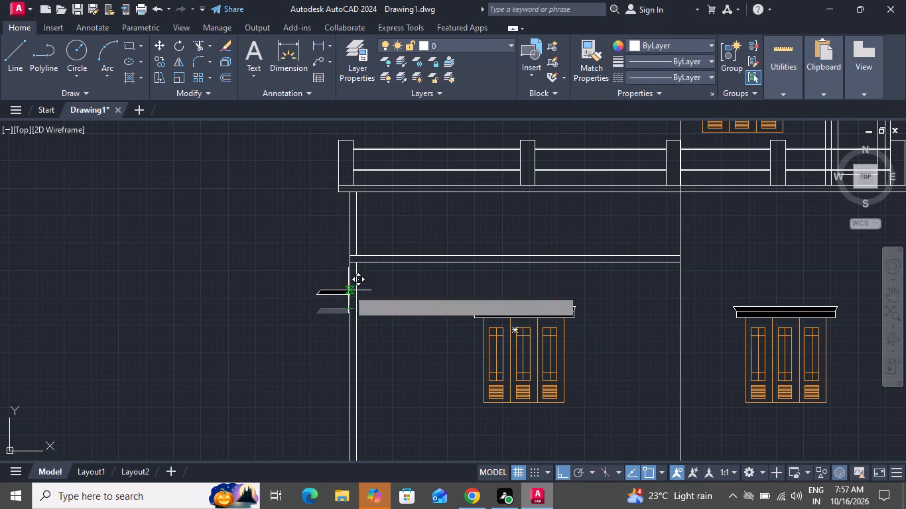
scroll(339, 256, "up", 1)
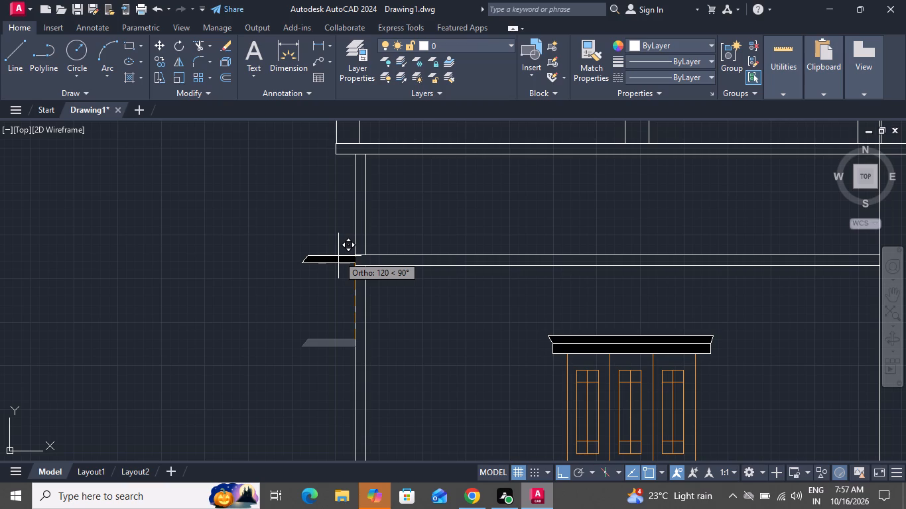
scroll(338, 256, "up", 3)
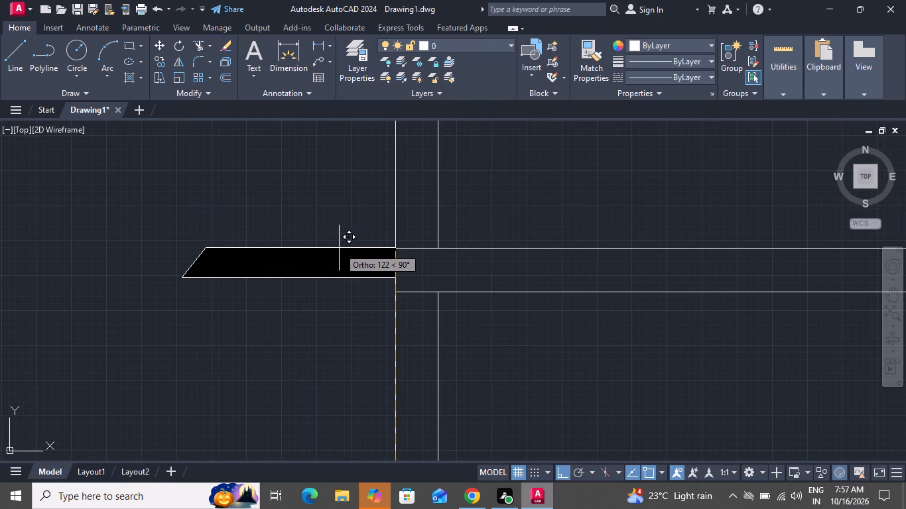
left_click(339, 249)
Draw a small three-sided box about 22 wide and 24 high on the band's upper line, just inside the left wall.
scroll(339, 249, "up", 1)
scroll(339, 249, "down", 6)
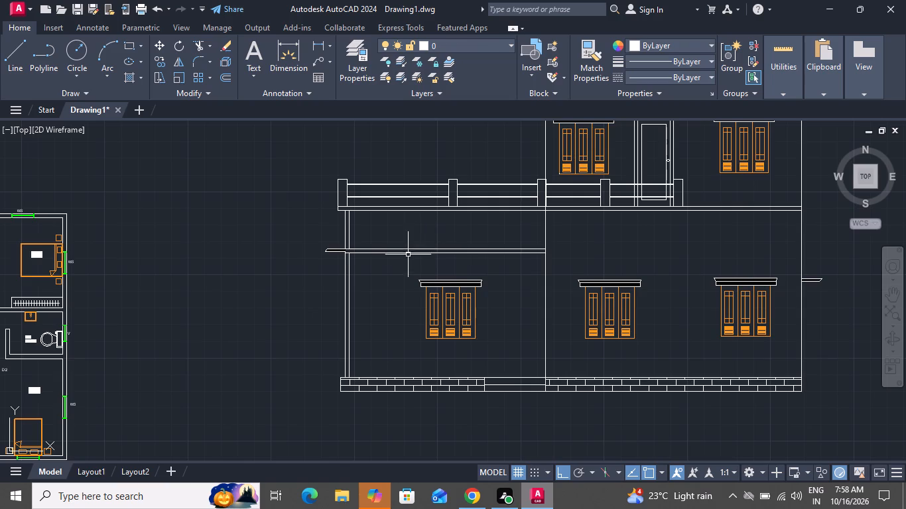
scroll(351, 265, "up", 1)
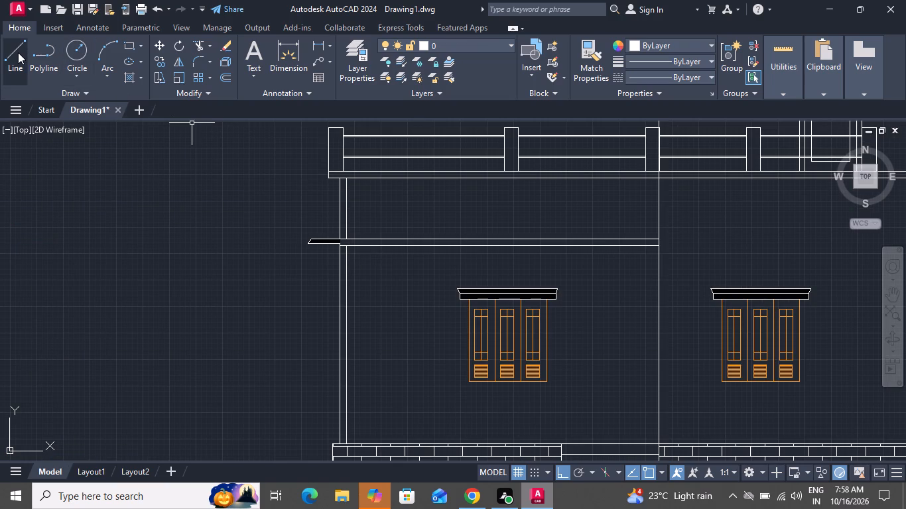
left_click(18, 52)
scroll(352, 229, "up", 2)
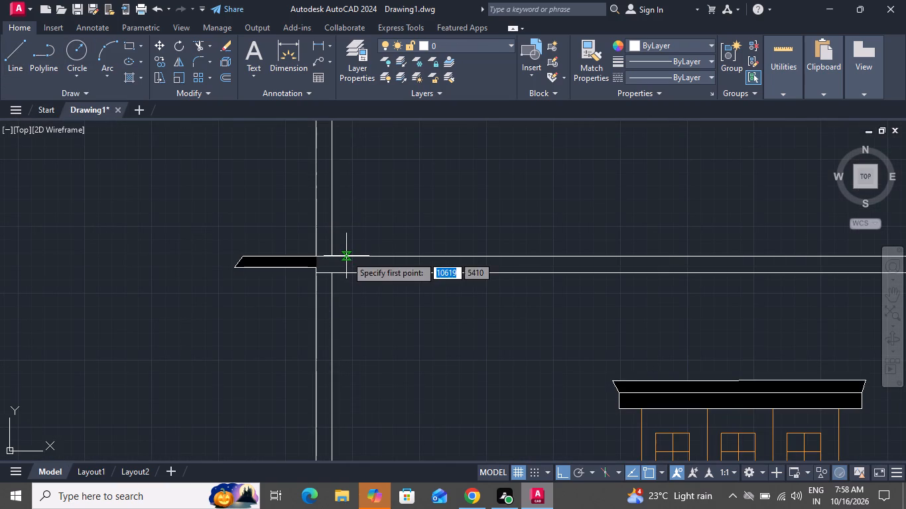
left_click(346, 256)
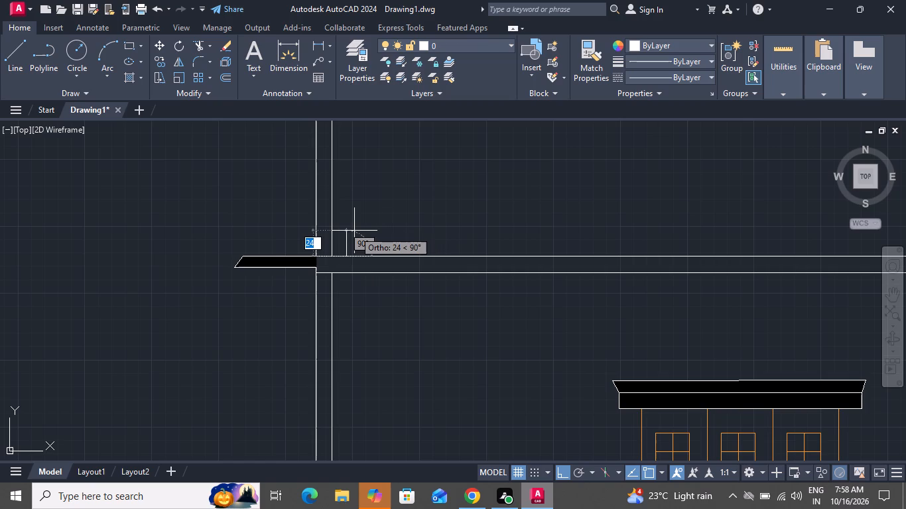
left_click(354, 231)
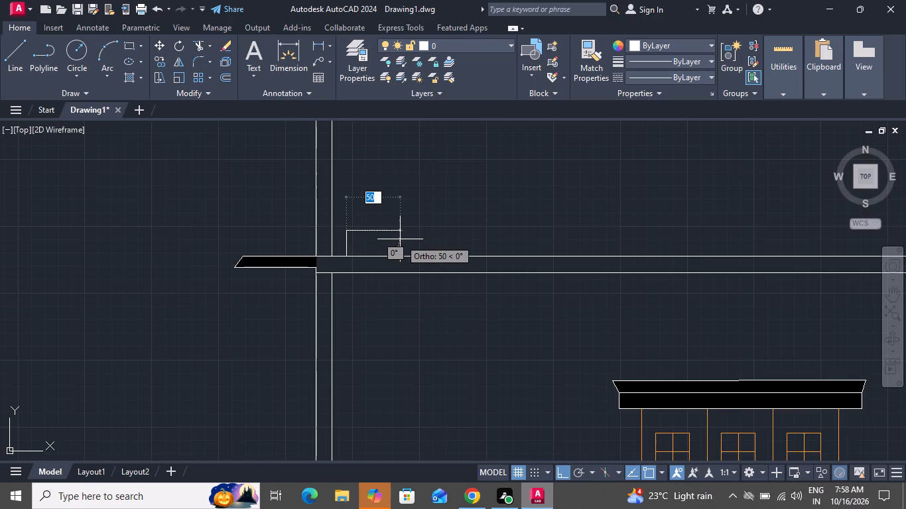
scroll(368, 233, "up", 1)
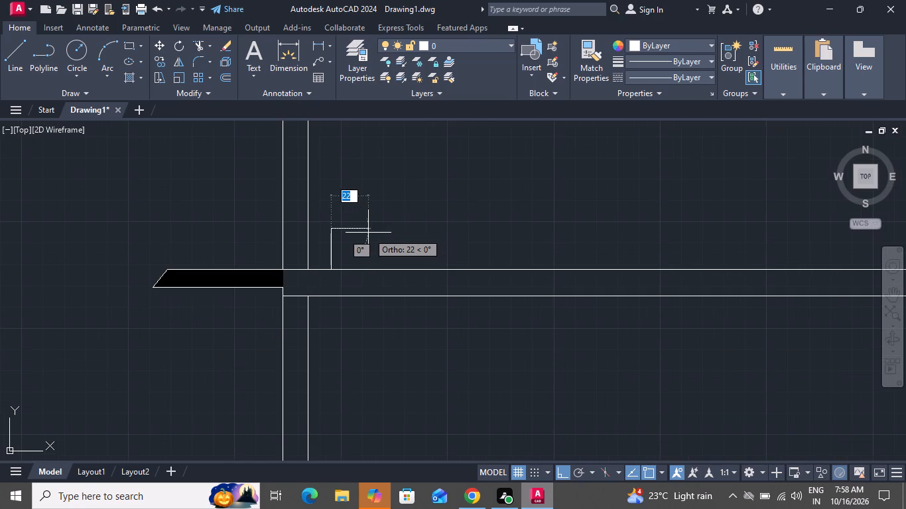
left_click(368, 233)
left_click(365, 266)
right_click(365, 266)
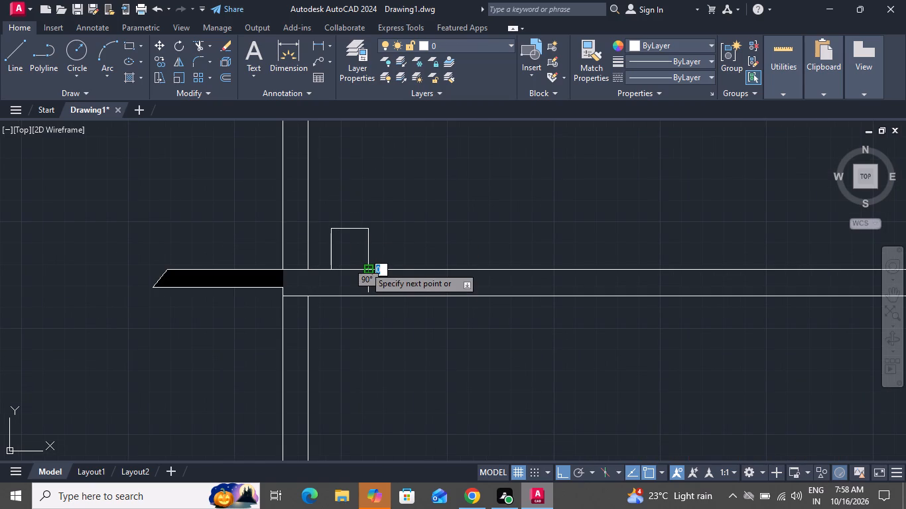
left_click(373, 287)
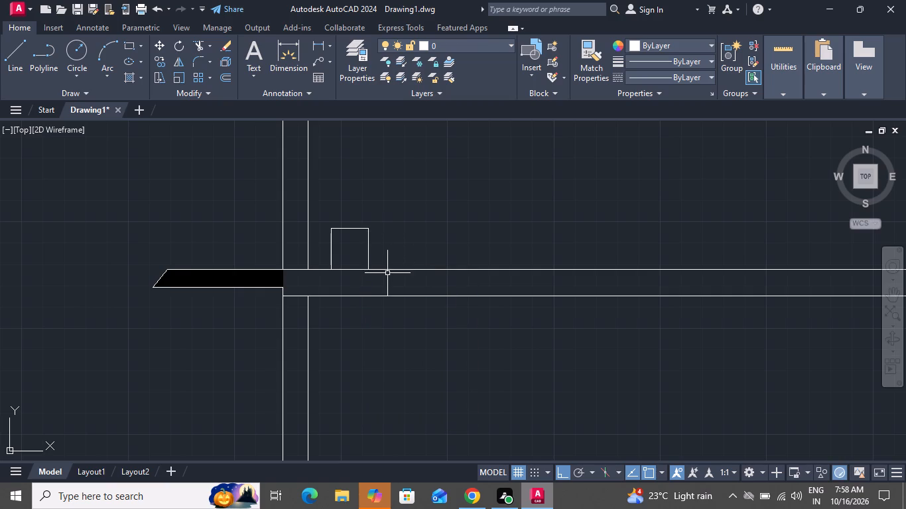
Copy the small box from its lower-left corner five times along the band's upper line, spaced about 34 apart toward the middle wall.
left_click(368, 254)
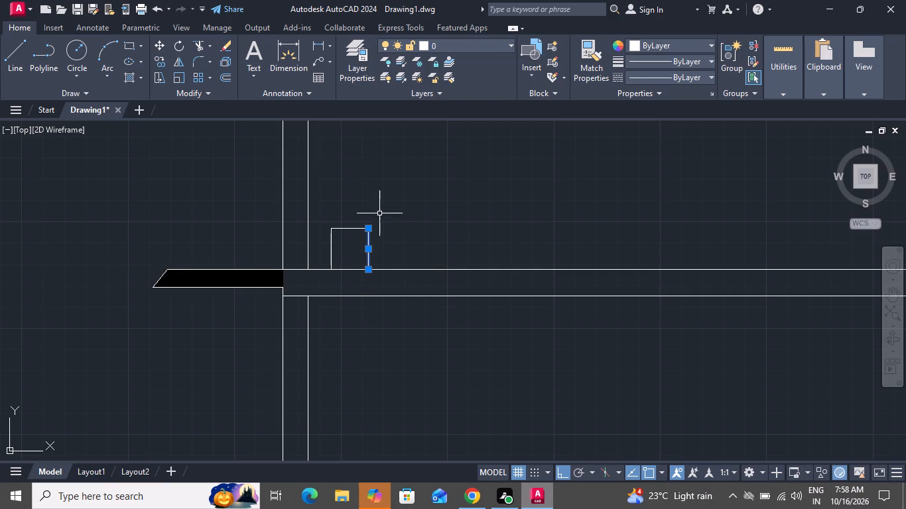
left_click(378, 213)
left_click(328, 245)
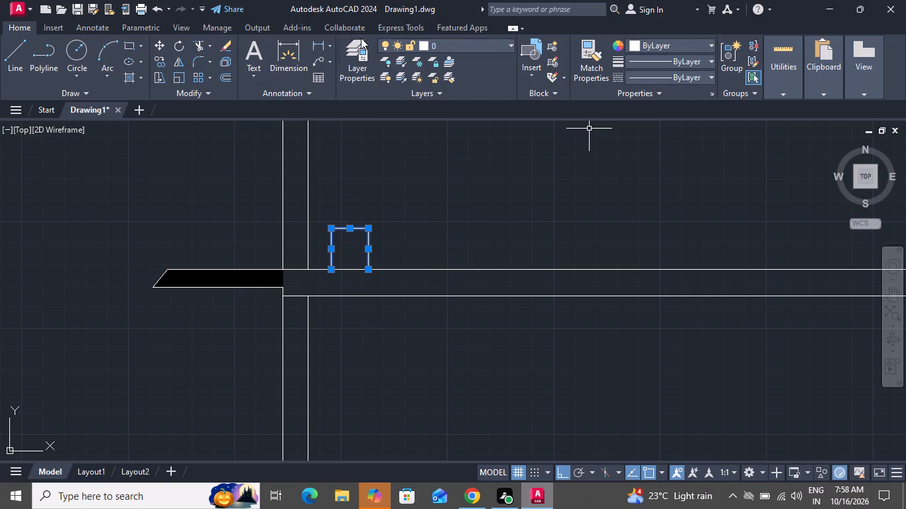
left_click(155, 60)
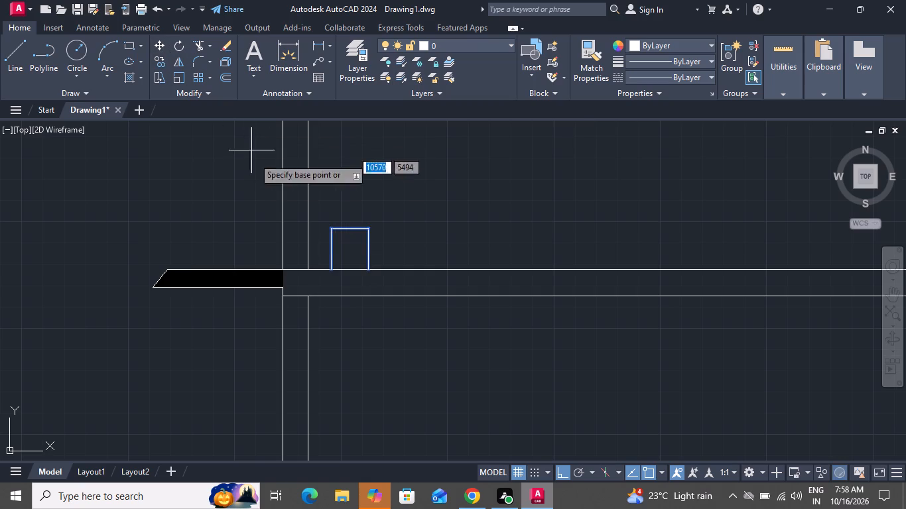
left_click(331, 266)
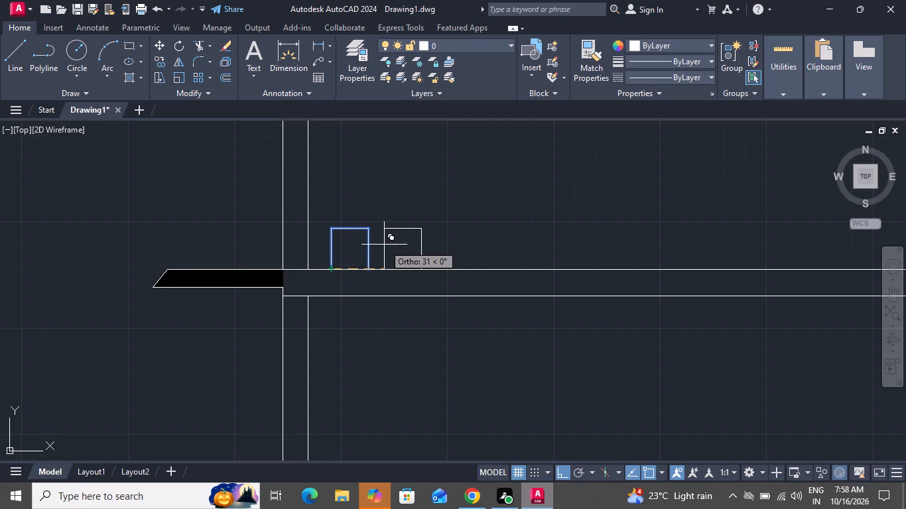
scroll(384, 245, "up", 2)
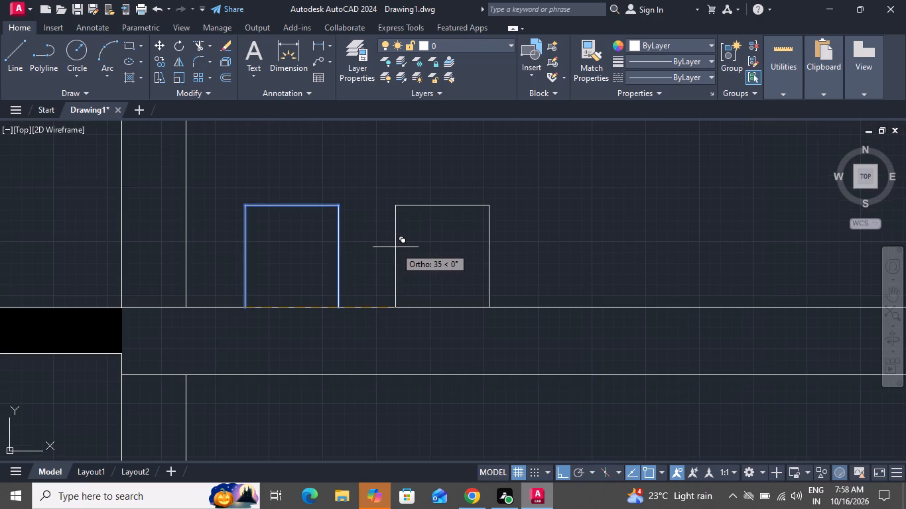
left_click(395, 247)
left_click(539, 272)
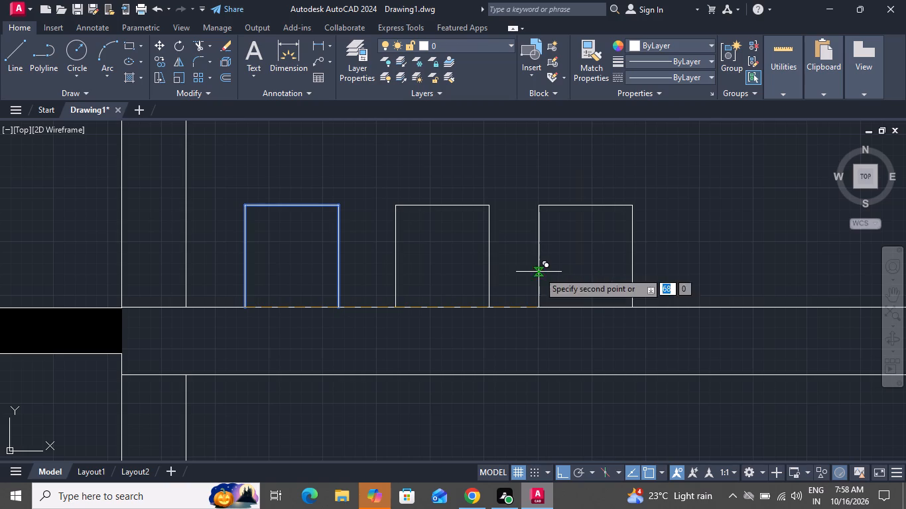
scroll(465, 294, "down", 2)
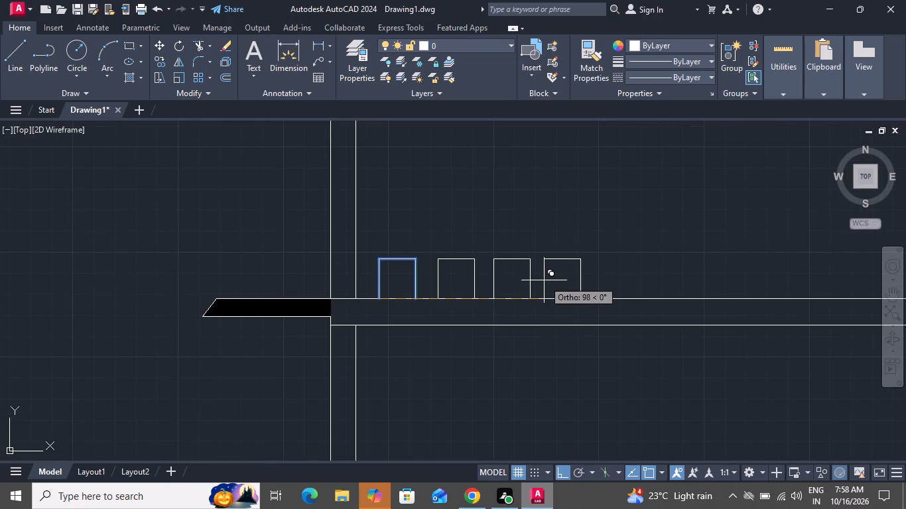
left_click(550, 280)
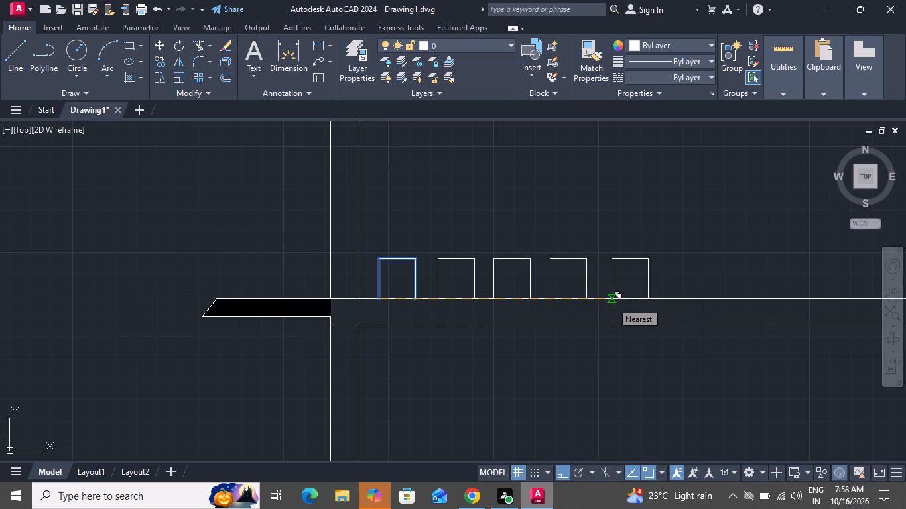
scroll(612, 302, "up", 1)
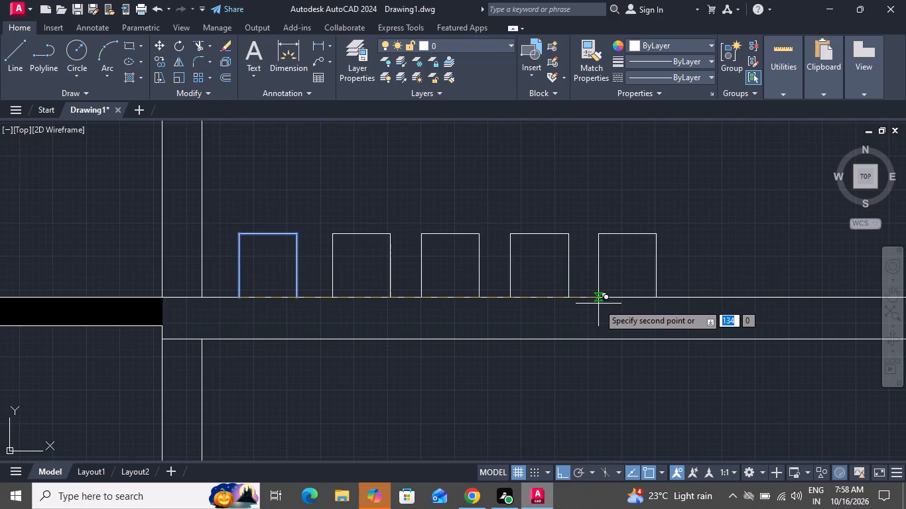
left_click(598, 304)
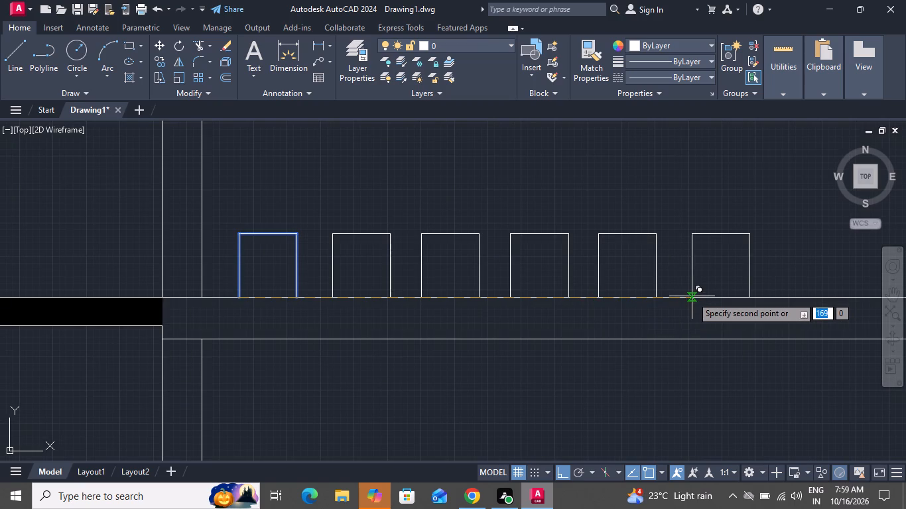
left_click(683, 298)
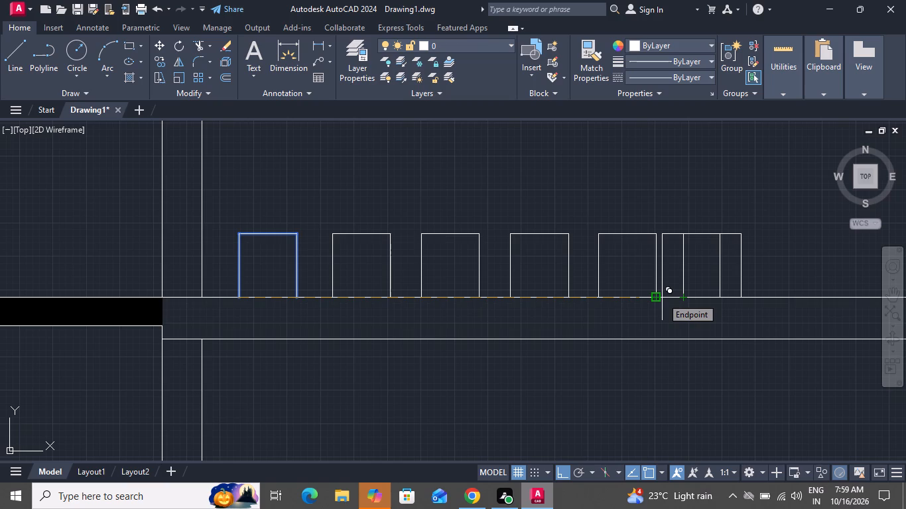
Continue the row with five more copies of the box along the band's upper line, spaced about 34 apart.
scroll(660, 298, "down", 1)
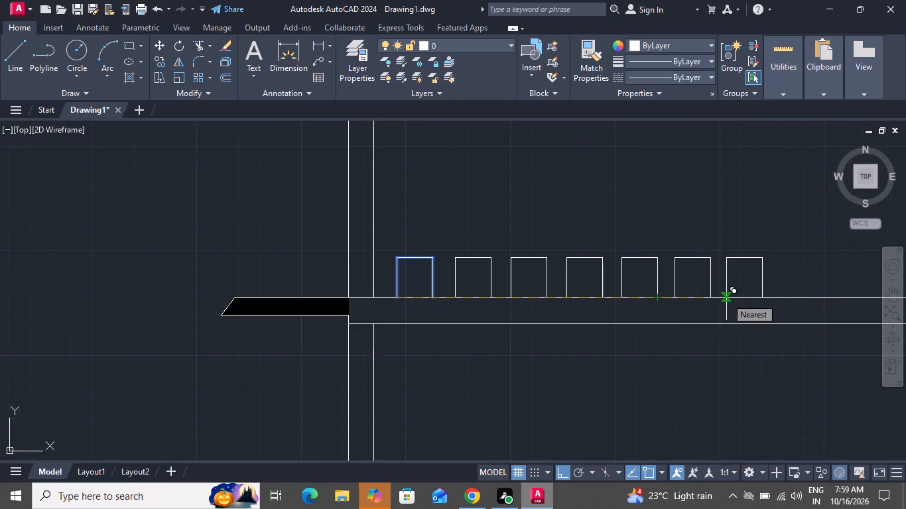
left_click(729, 298)
scroll(678, 334, "down", 2)
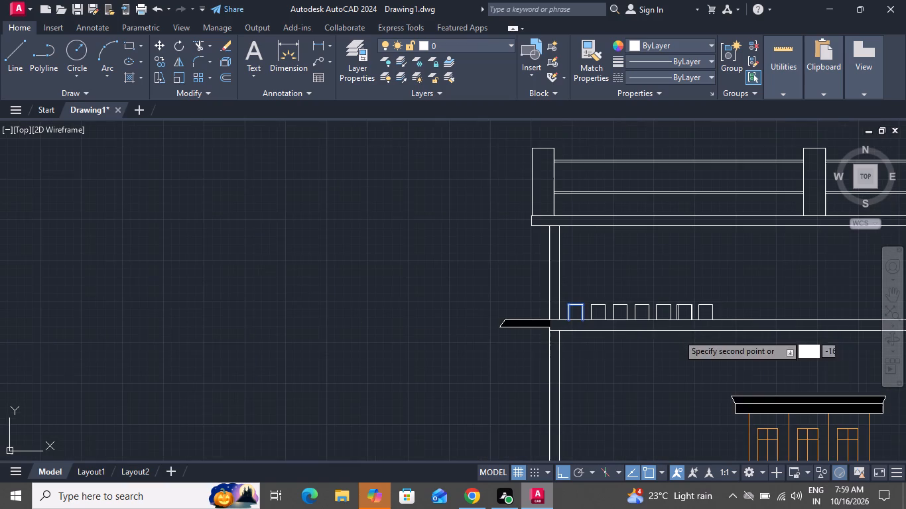
scroll(723, 319, "down", 3)
scroll(732, 317, "up", 3)
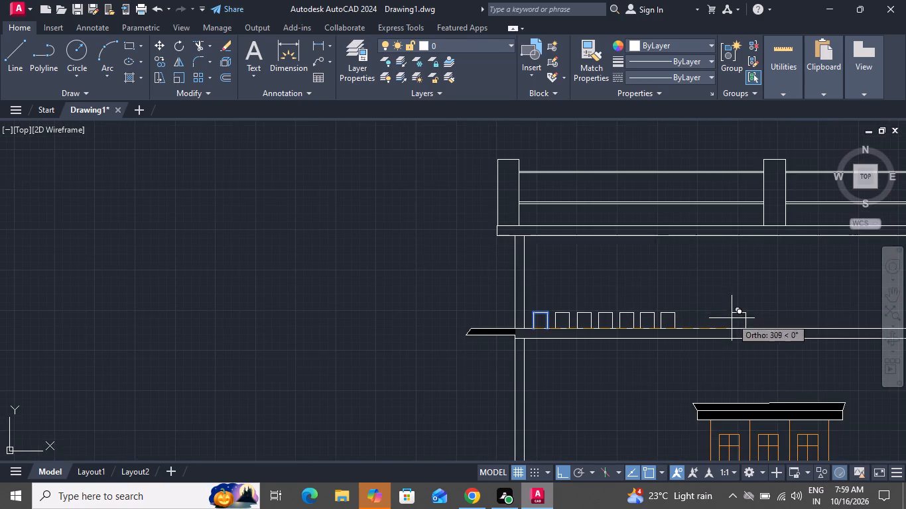
scroll(701, 331, "up", 3)
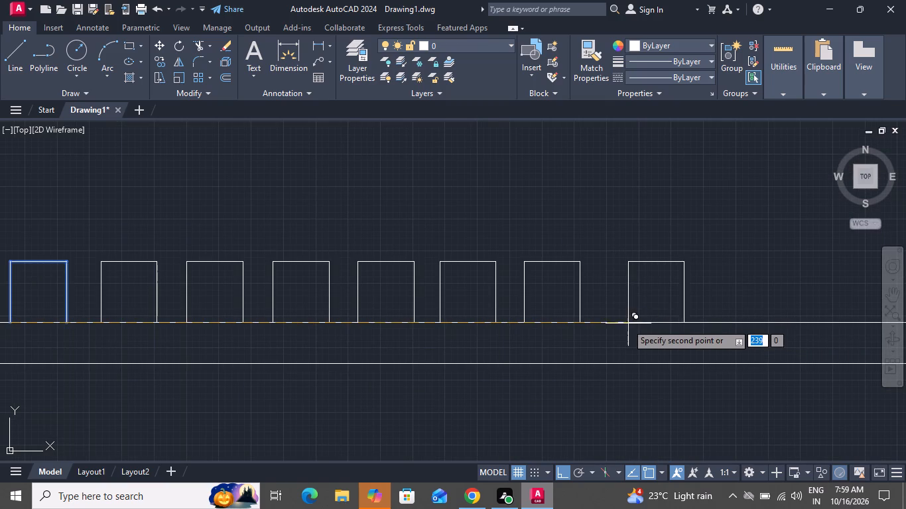
left_click(606, 321)
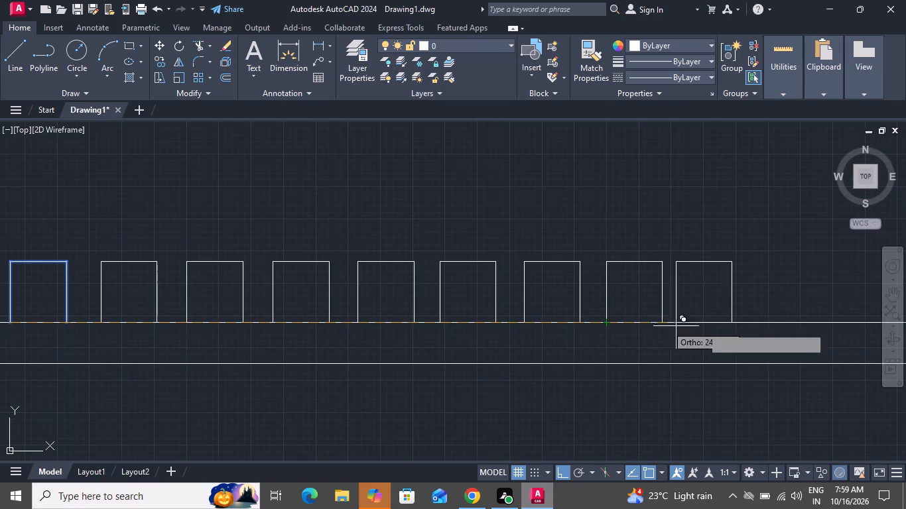
left_click(696, 328)
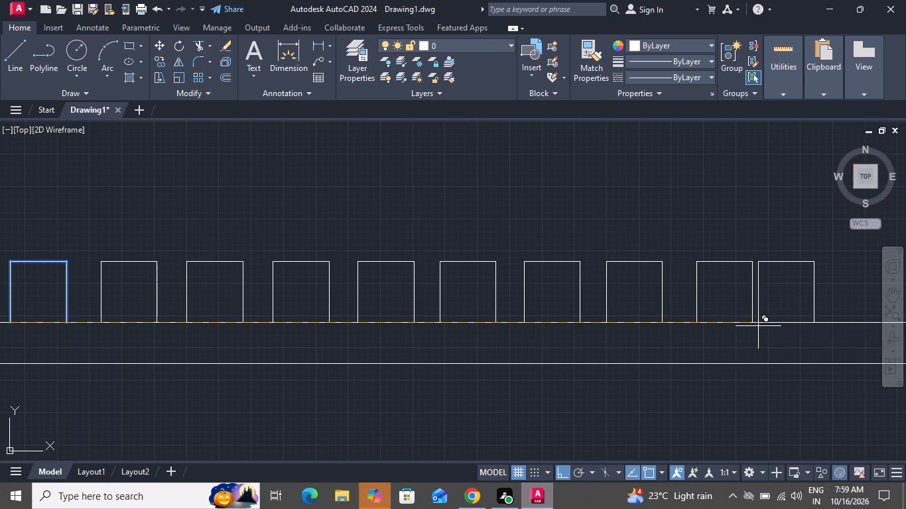
left_click(784, 325)
scroll(586, 333, "down", 2)
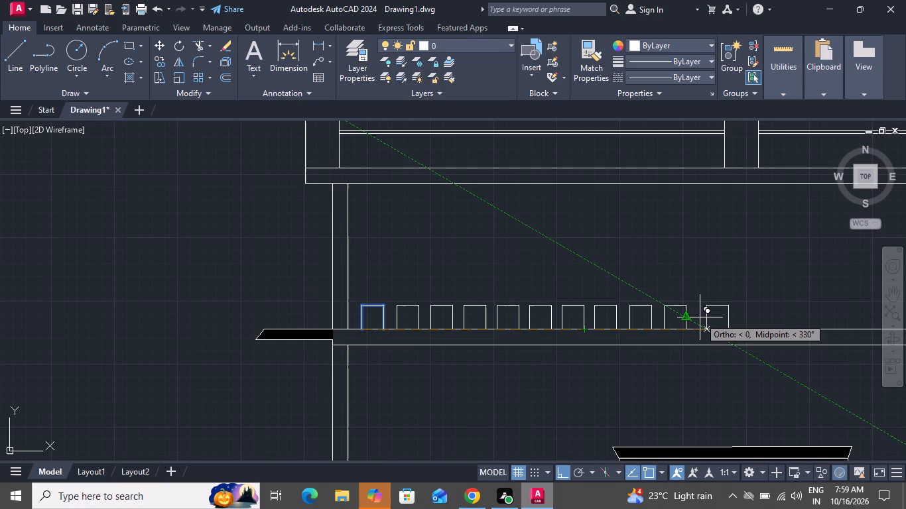
scroll(702, 325, "up", 1)
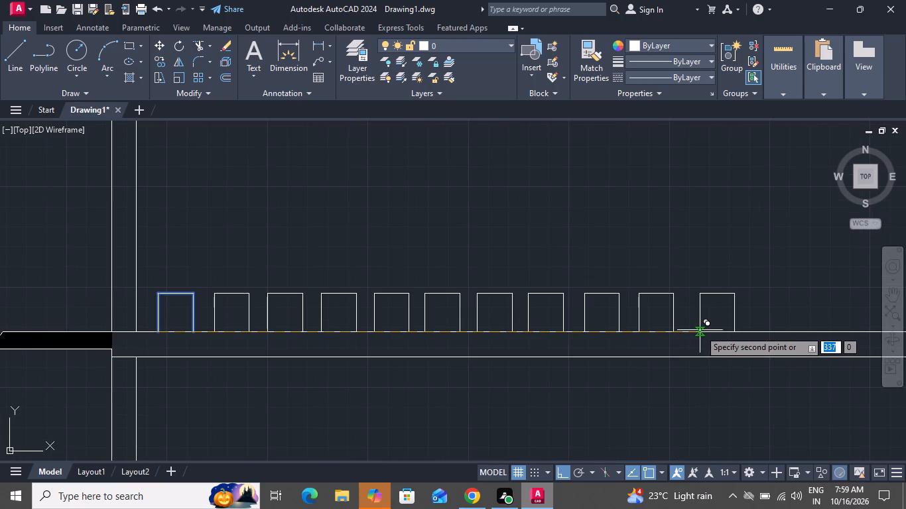
left_click(695, 331)
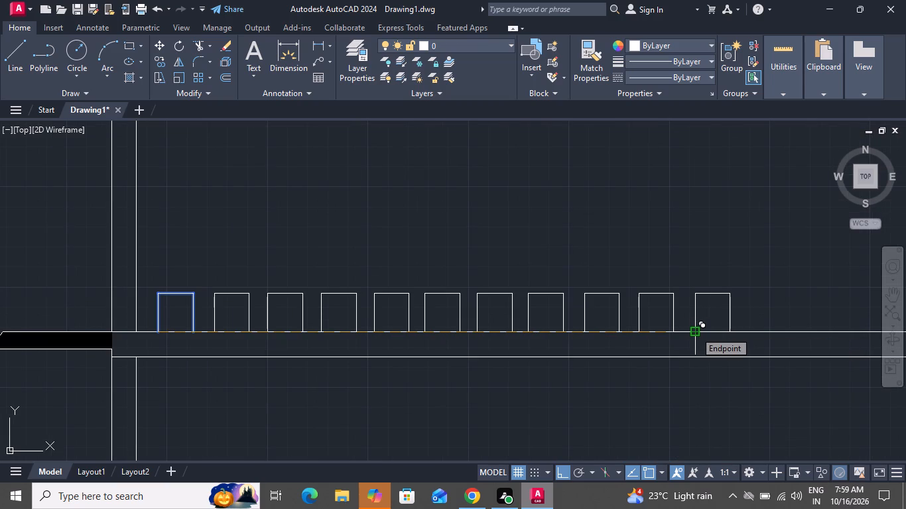
Continue the row with five more copies of the small box along the band's upper line, spaced about 35 to 40 apart.
scroll(695, 331, "down", 2)
scroll(716, 331, "up", 1)
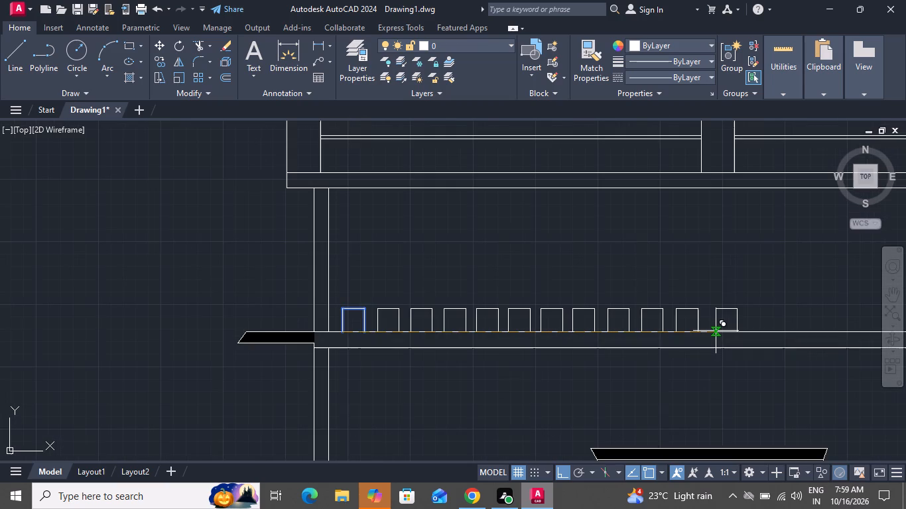
left_click(716, 331)
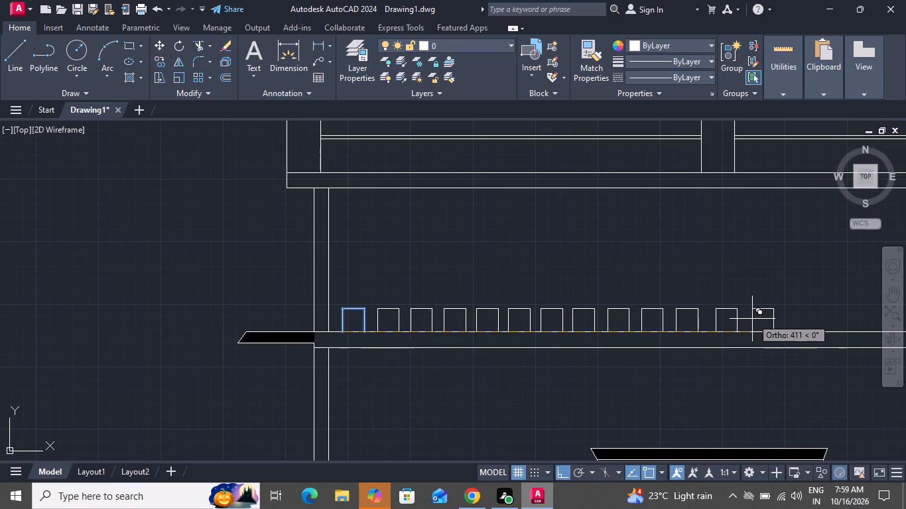
left_click(751, 319)
scroll(644, 314, "down", 1)
scroll(743, 311, "down", 3)
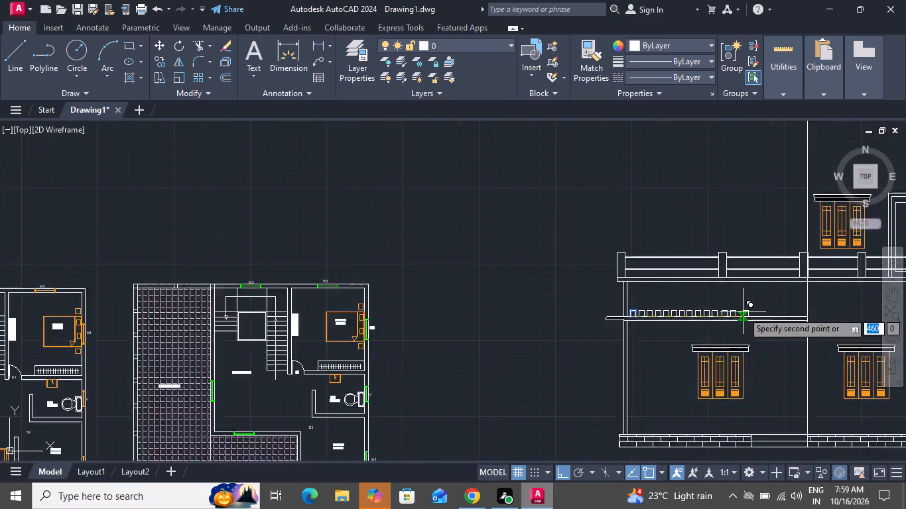
scroll(790, 314, "up", 2)
scroll(645, 313, "up", 3)
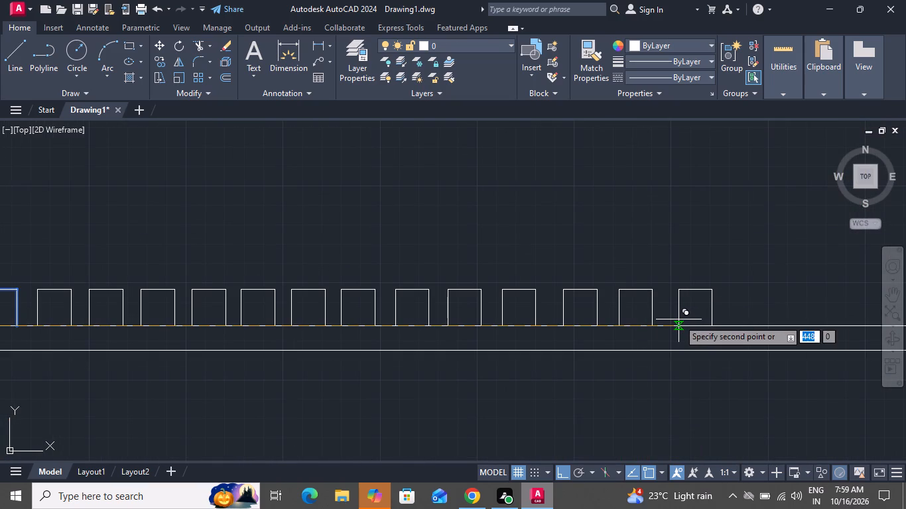
left_click(678, 319)
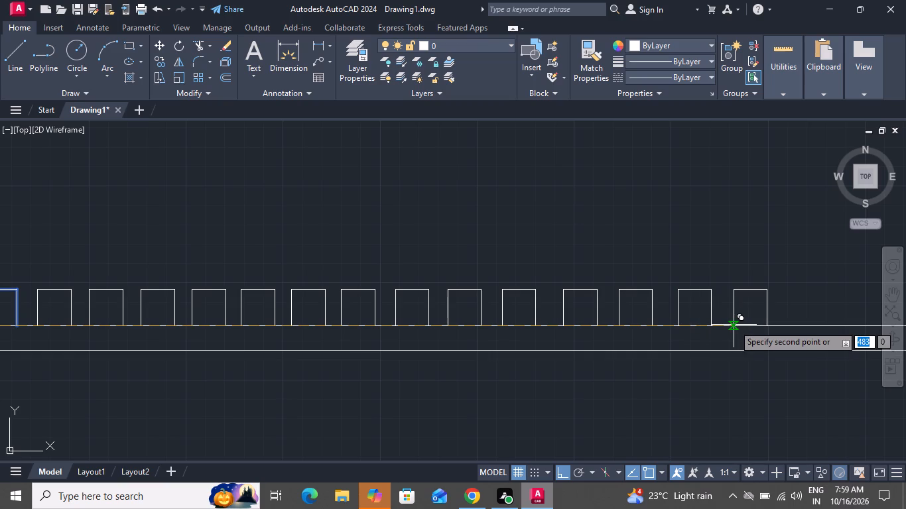
left_click(735, 324)
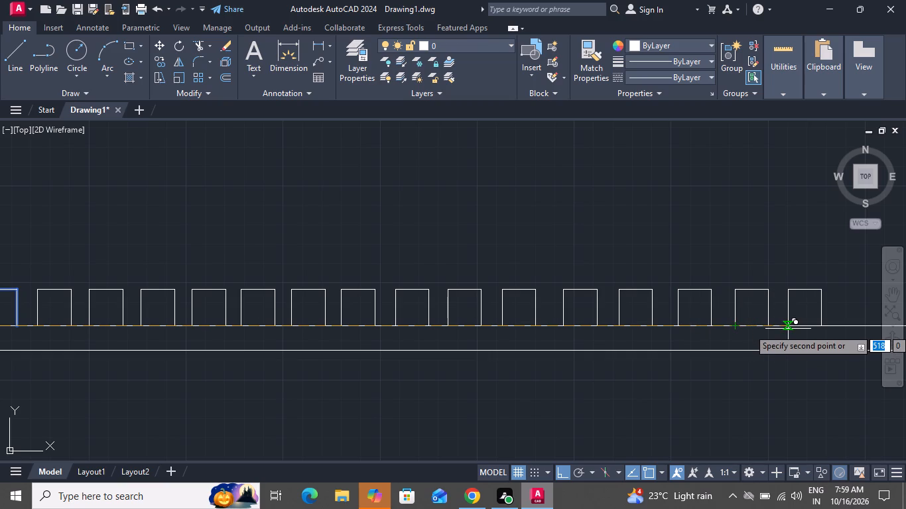
left_click(788, 329)
Finish the row with four more copies of the box up to the middle wall, the last about 682 from the original.
scroll(743, 348, "down", 2)
scroll(779, 335, "up", 3)
left_click(773, 339)
scroll(701, 359, "up", 1)
scroll(701, 359, "down", 1)
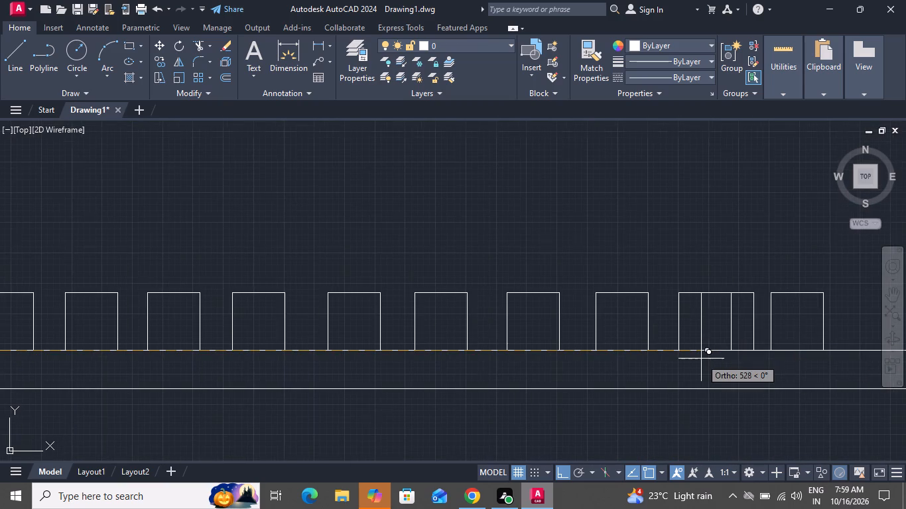
scroll(701, 359, "down", 3)
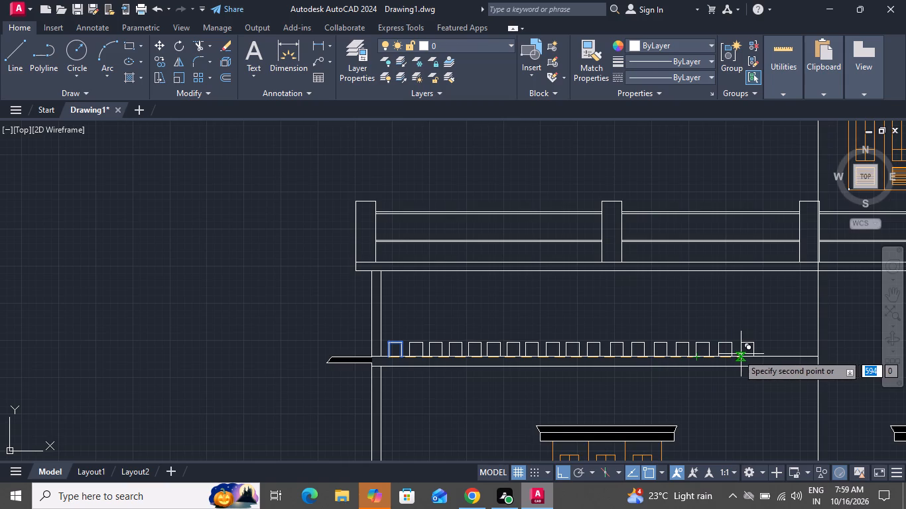
scroll(741, 354, "down", 1)
scroll(741, 354, "up", 2)
left_click(734, 357)
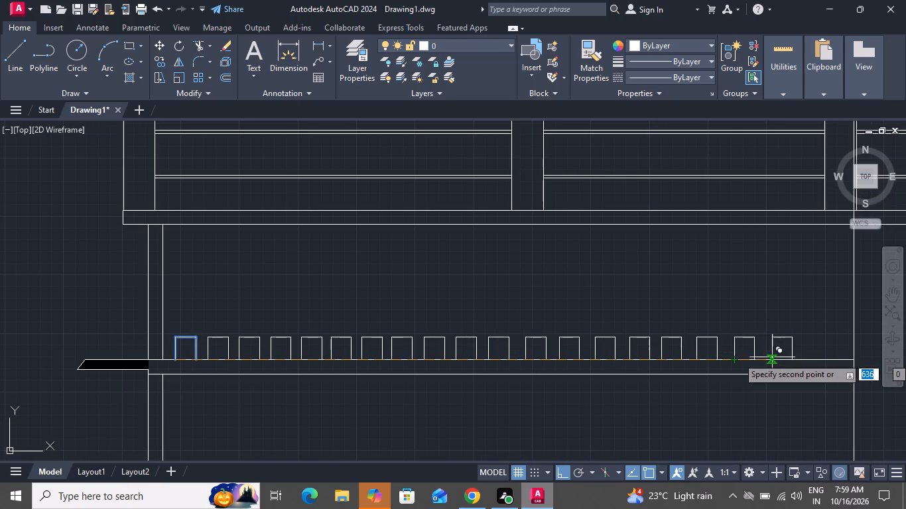
left_click(772, 357)
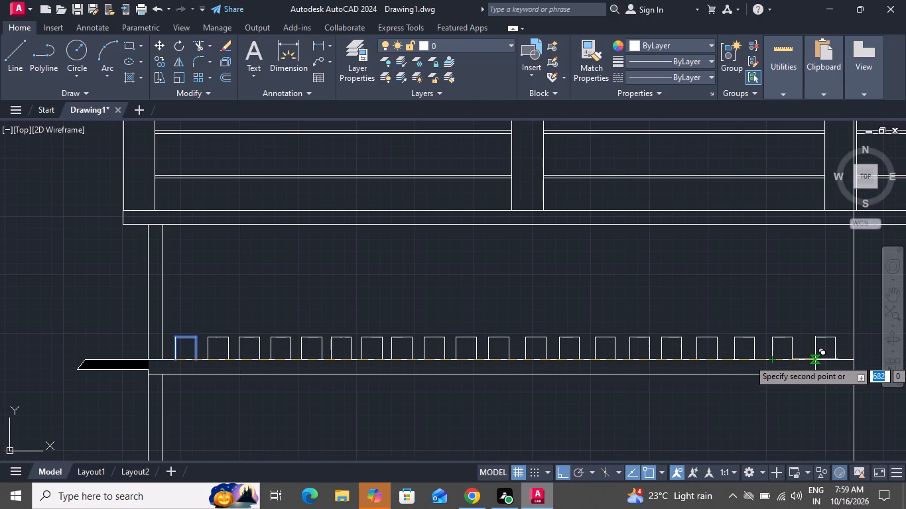
left_click(815, 359)
right_click(715, 343)
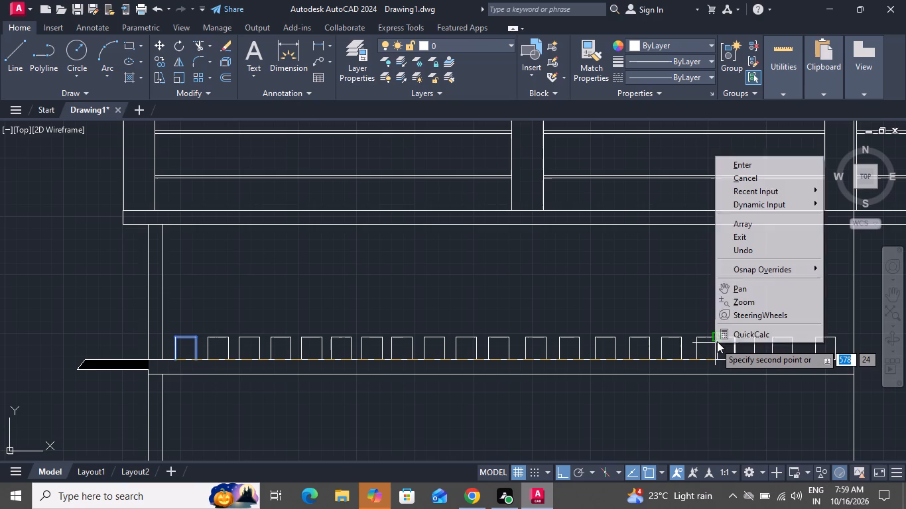
left_click(731, 182)
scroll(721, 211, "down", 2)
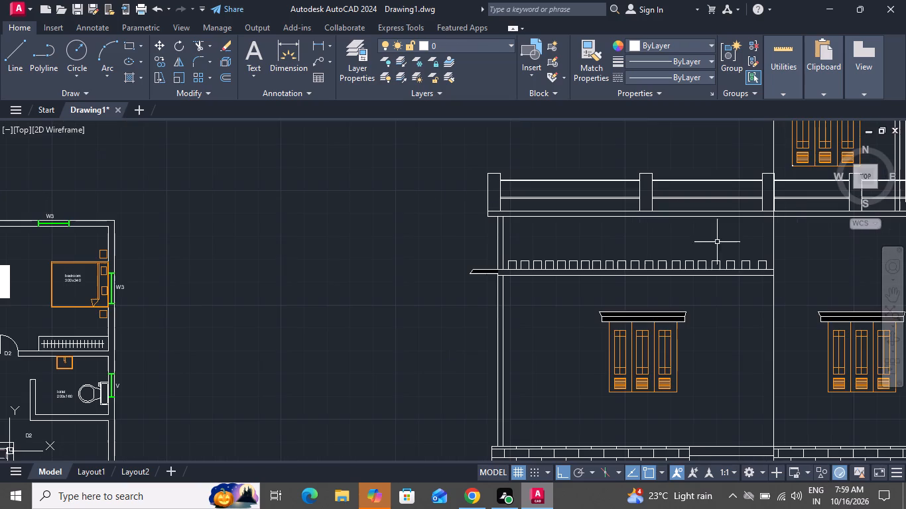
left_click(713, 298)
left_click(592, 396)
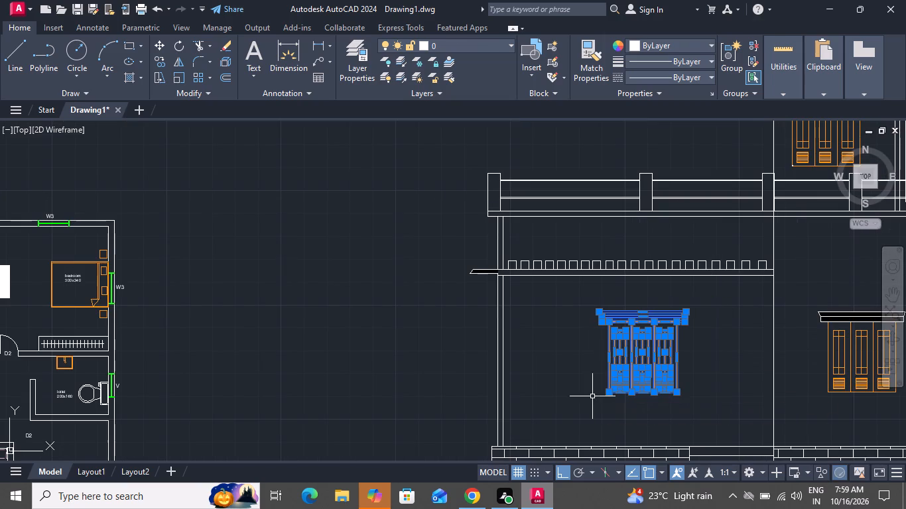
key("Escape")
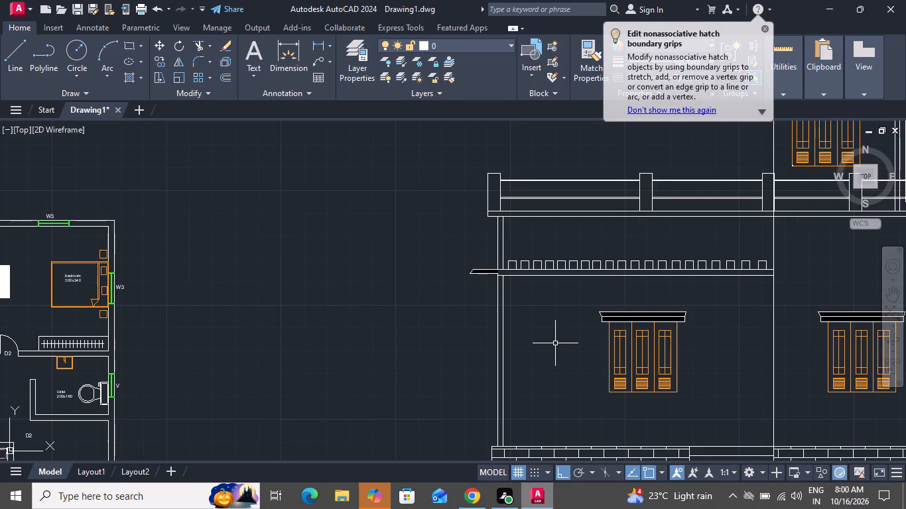
Delete the black-filled hood above the ground-floor window under the band, including its leftover slanted edge line.
scroll(664, 287, "up", 2)
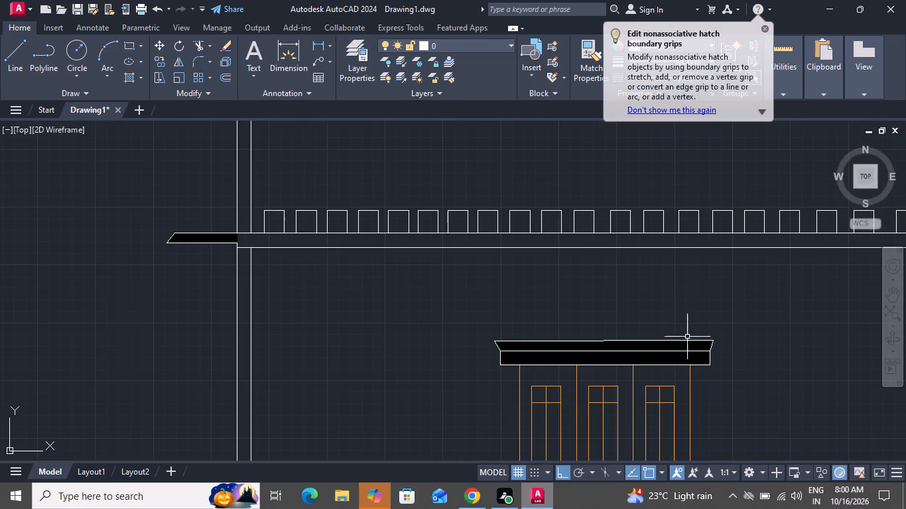
left_click(694, 333)
left_click(703, 388)
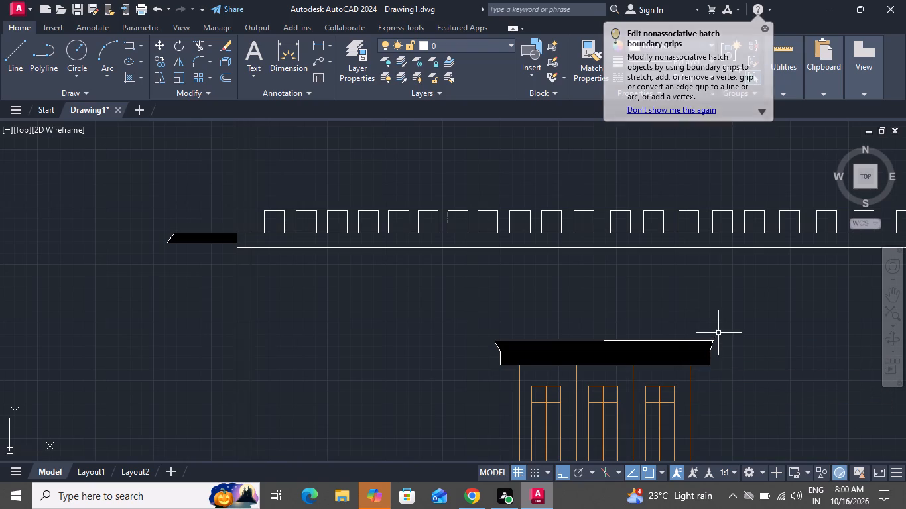
left_click(718, 333)
left_click(704, 381)
key("Delete")
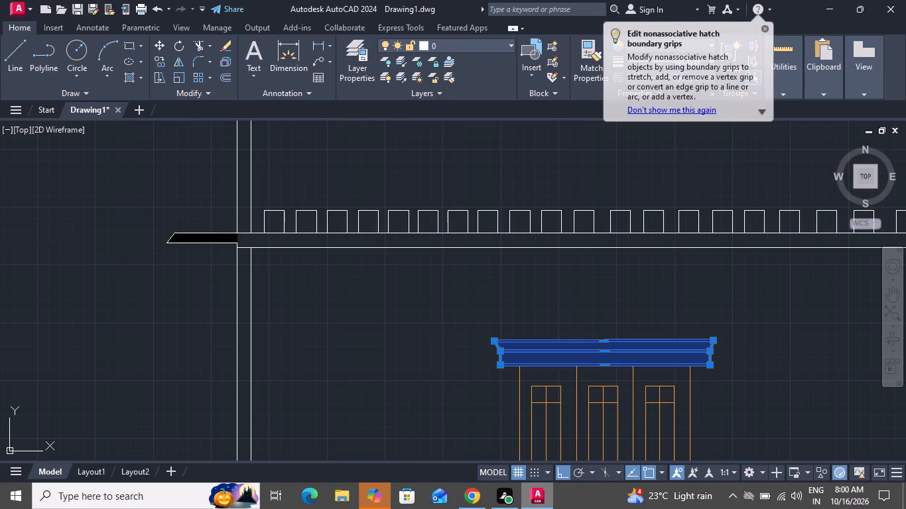
left_click(499, 321)
left_click(487, 379)
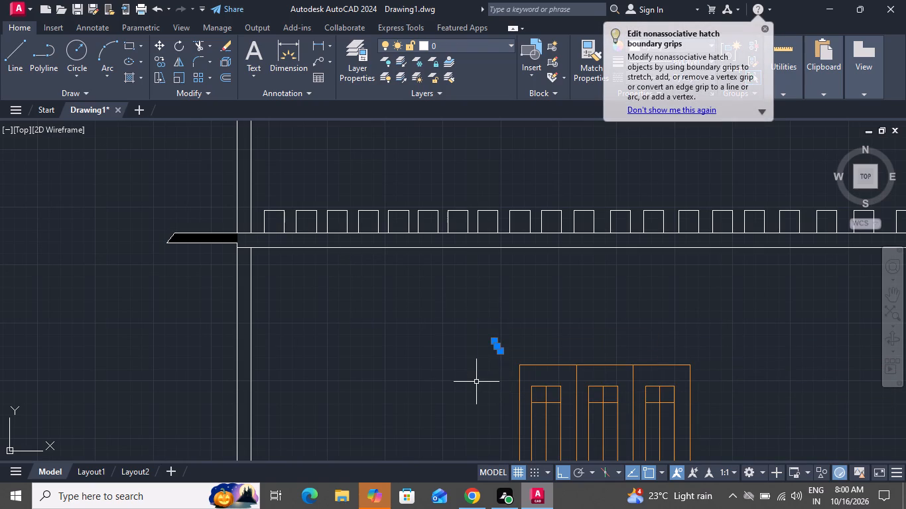
key("Delete")
Scale the ground-floor window under the band up slightly, using a base point near its centre.
scroll(363, 47, "down", 1)
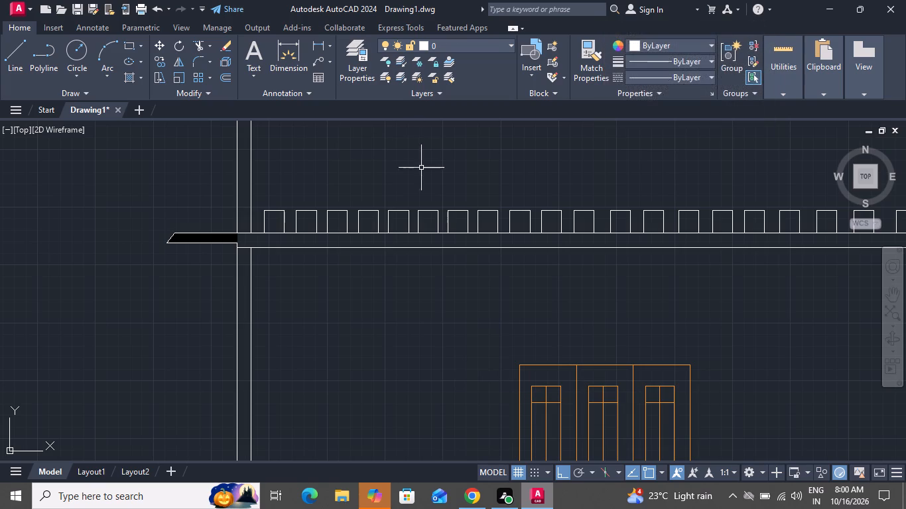
scroll(423, 245, "down", 3)
scroll(446, 317, "up", 1)
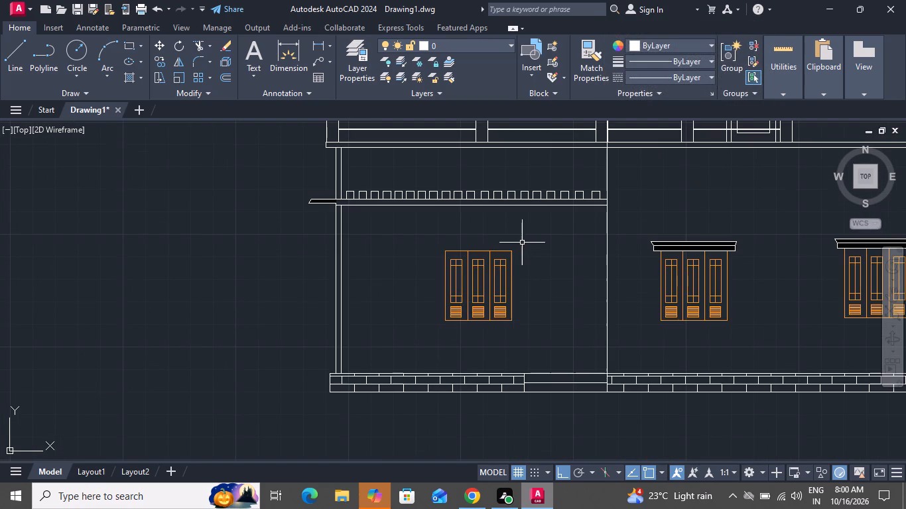
left_click(523, 242)
left_click(416, 332)
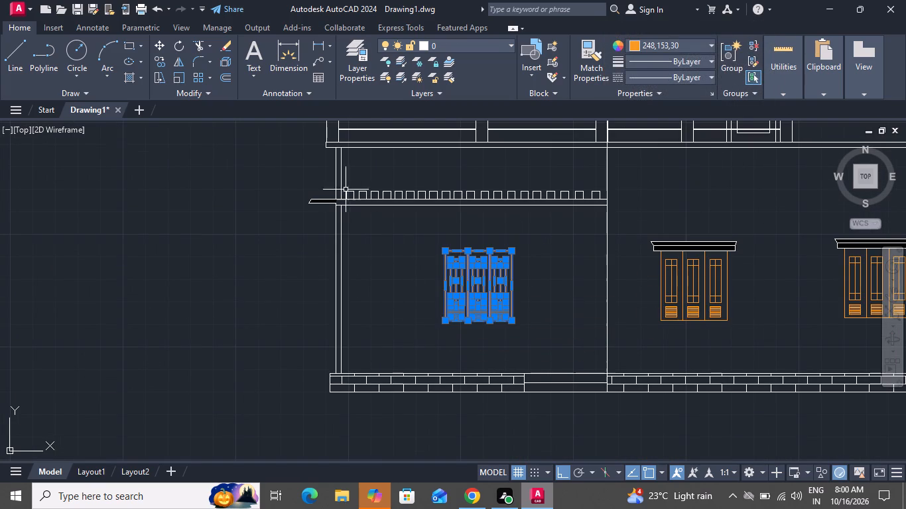
left_click(176, 81)
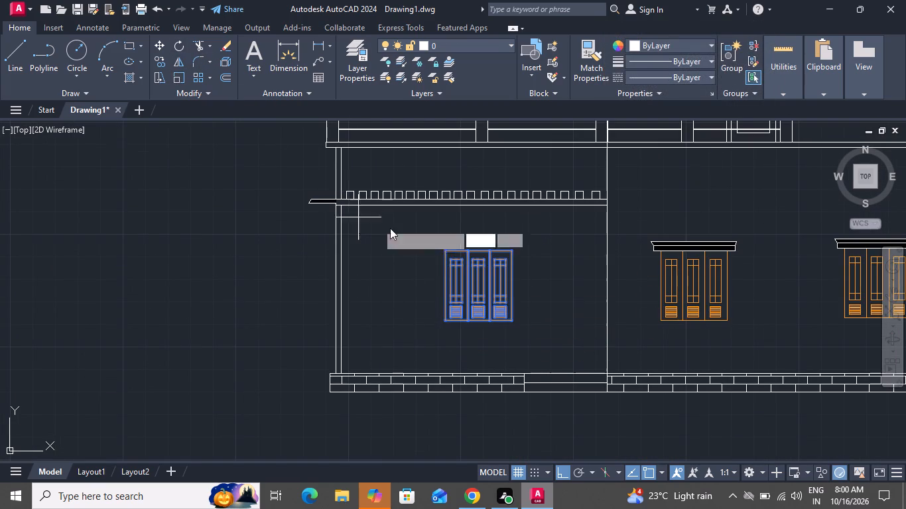
left_click(473, 282)
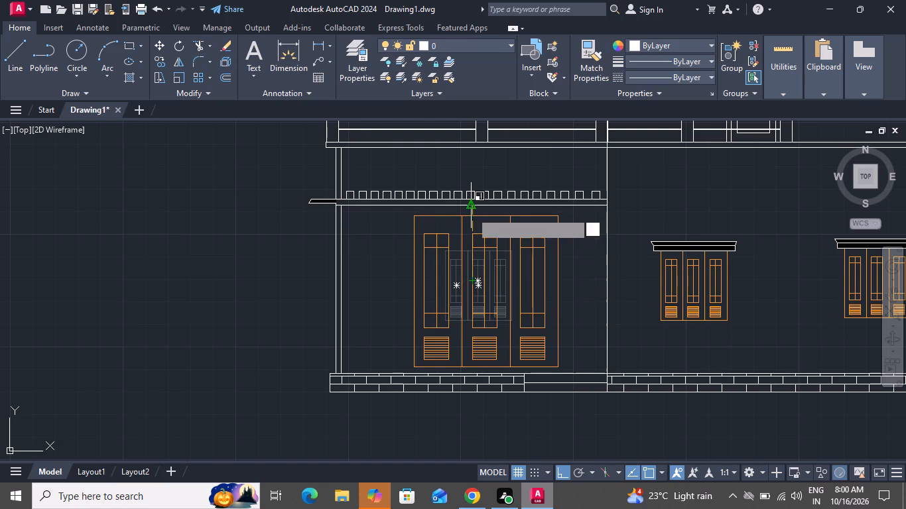
left_click(477, 243)
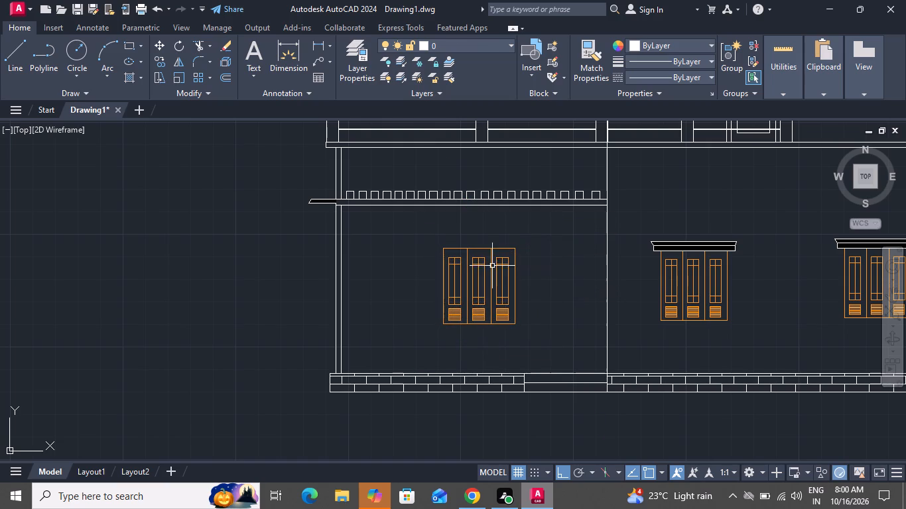
Move the enlarged window by its top midpoint about 120 up and 22 left, onto the midpoint of the band's lower line.
left_click(511, 323)
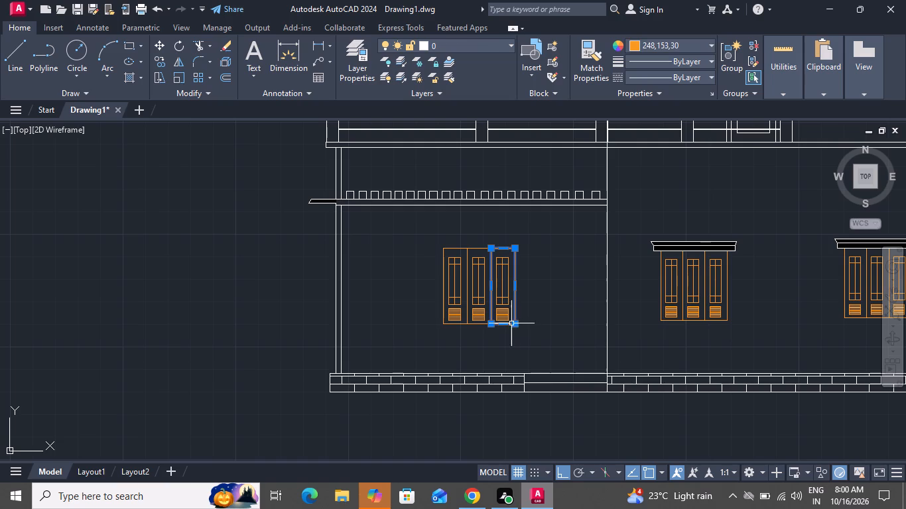
left_click(537, 231)
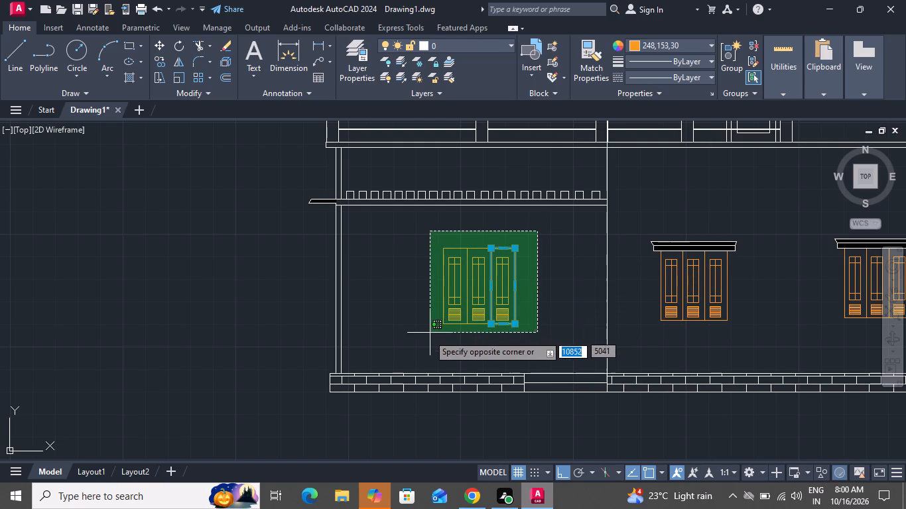
left_click(428, 338)
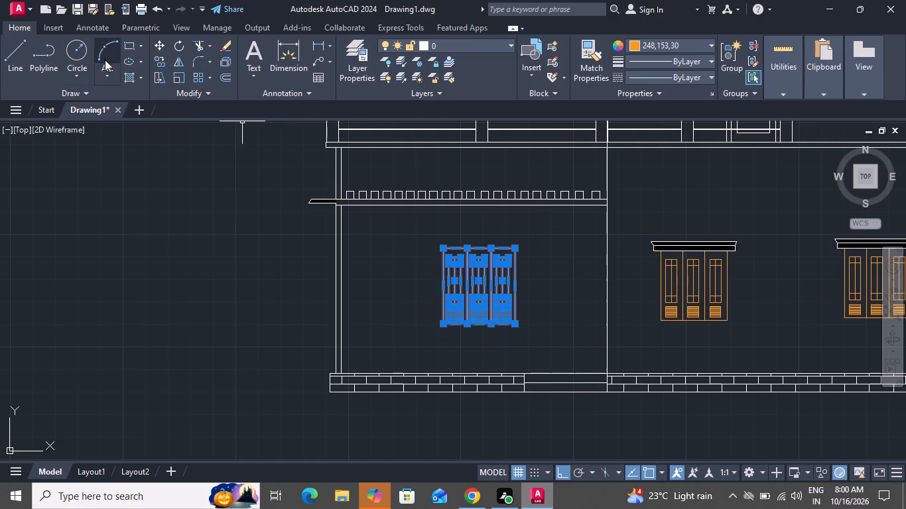
left_click(160, 46)
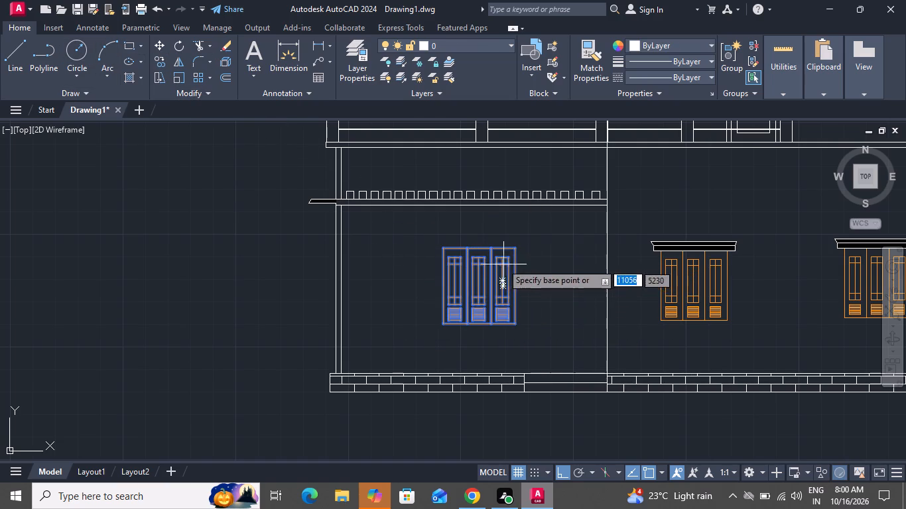
left_click(479, 249)
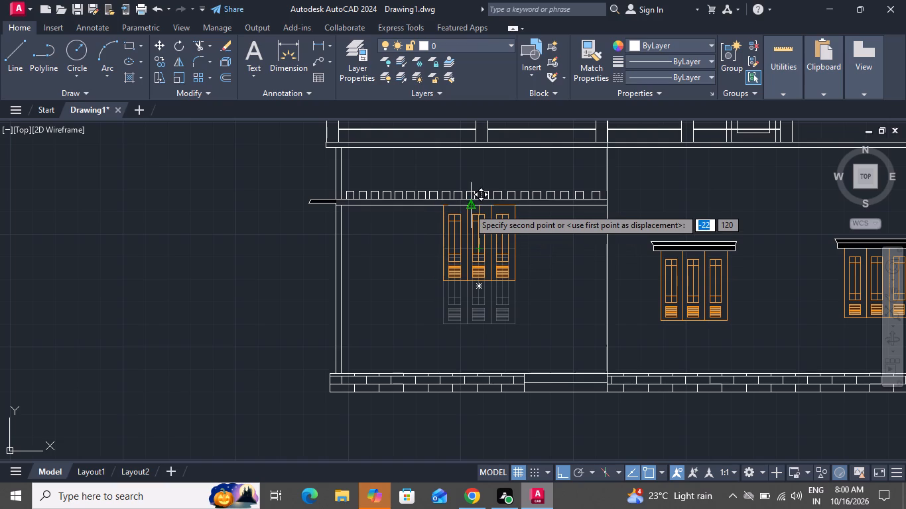
left_click(468, 208)
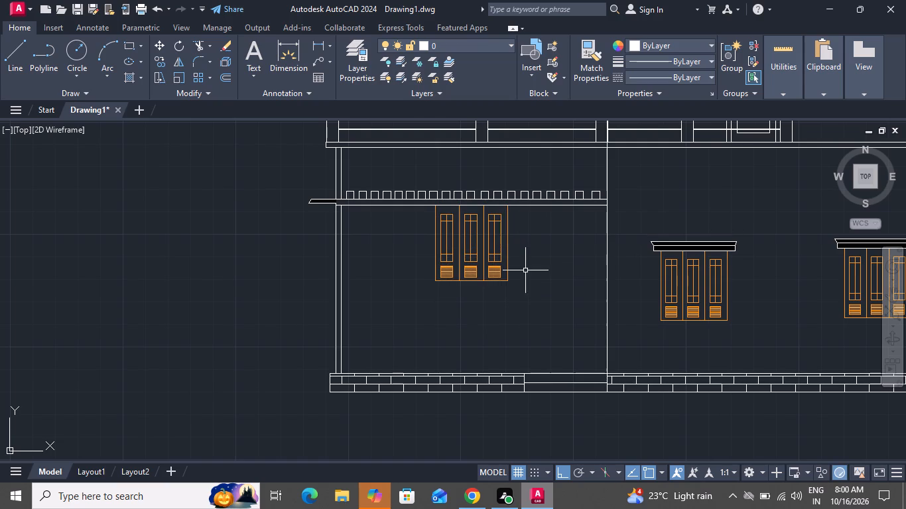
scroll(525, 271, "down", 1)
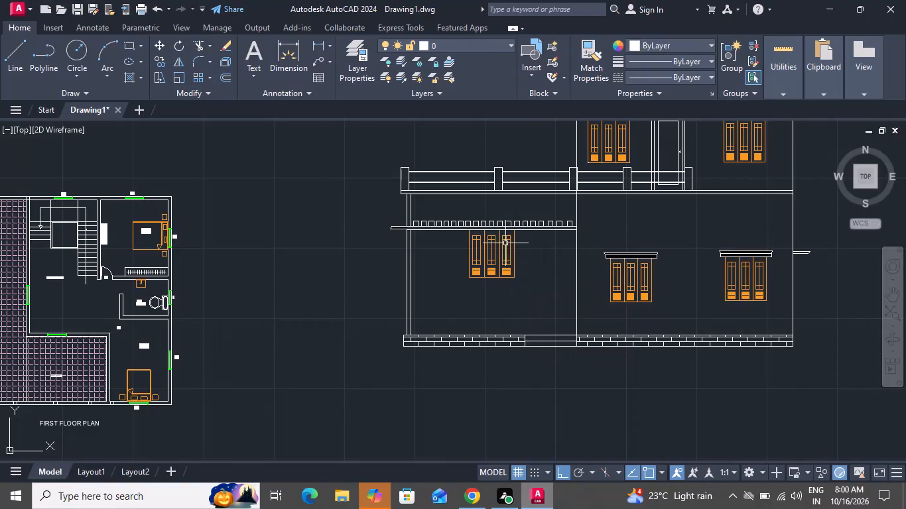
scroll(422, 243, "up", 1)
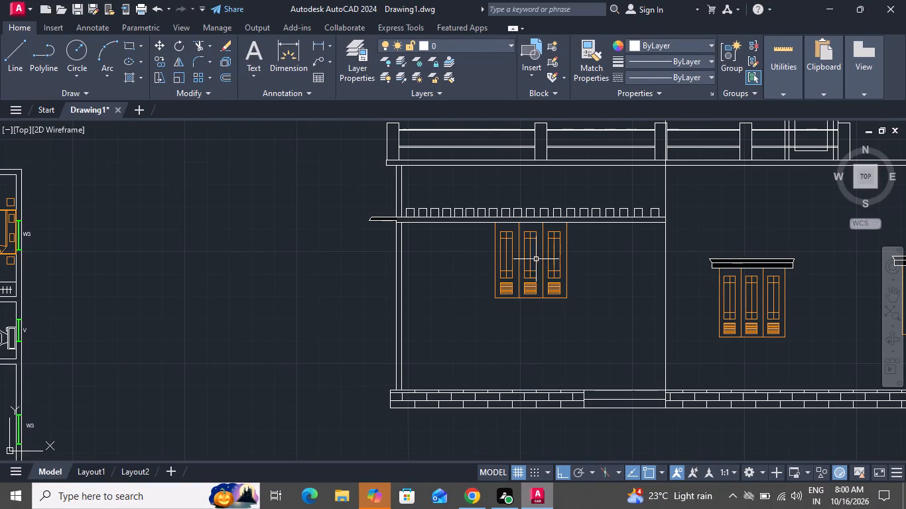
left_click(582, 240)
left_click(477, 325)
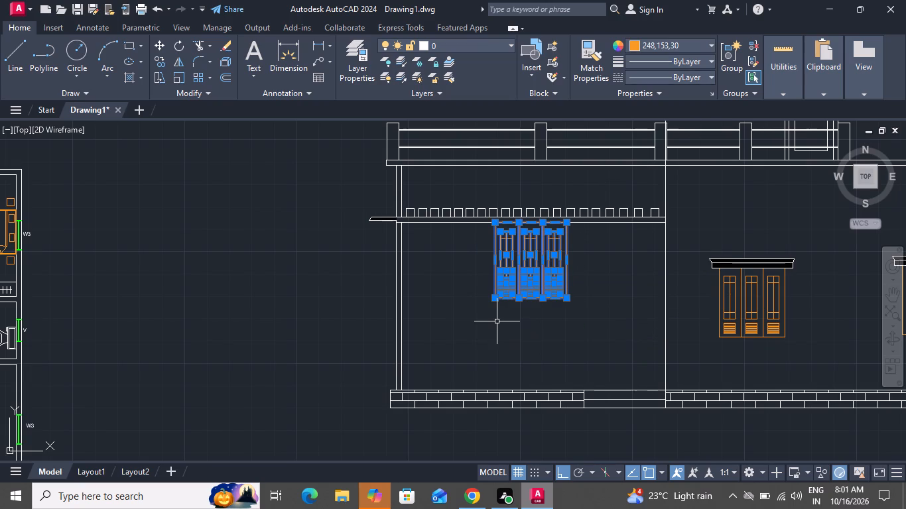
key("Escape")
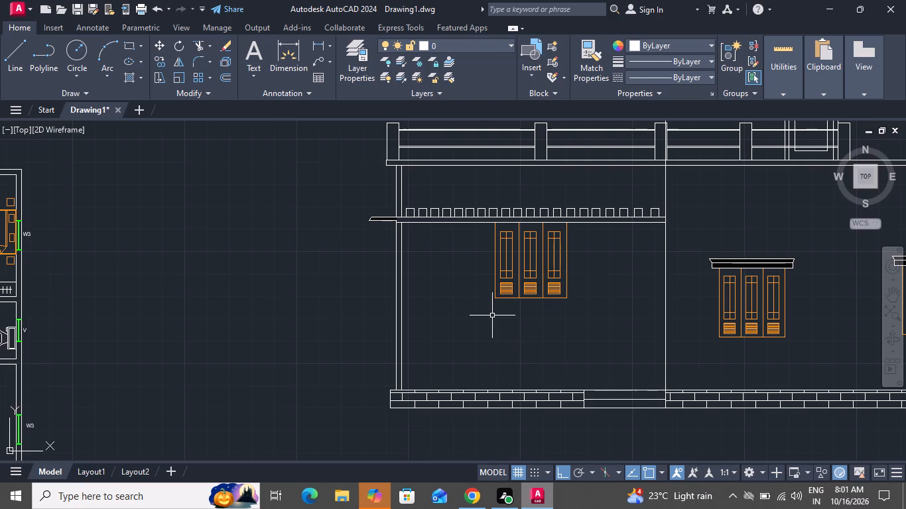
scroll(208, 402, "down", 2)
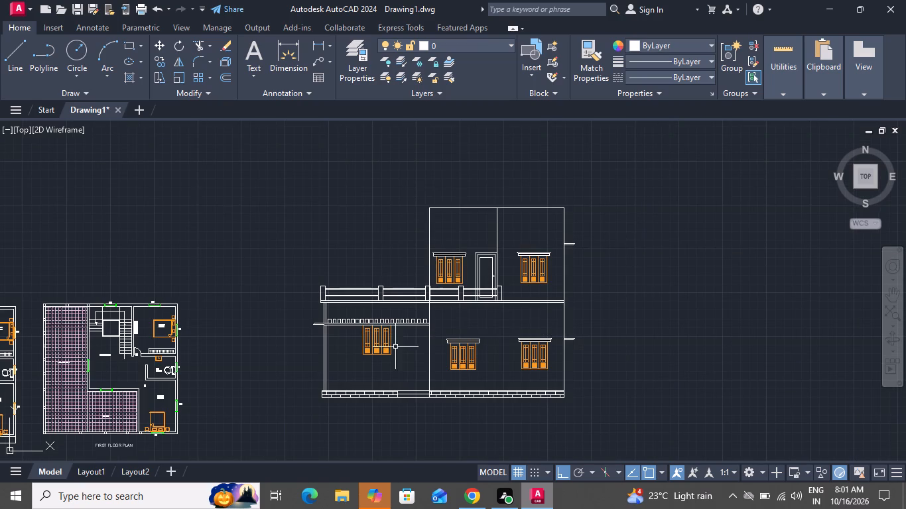
Copy the enlarged ground-floor window about 210 straight down, so the copy sits directly beneath the original's bottom edge.
scroll(385, 364, "up", 3)
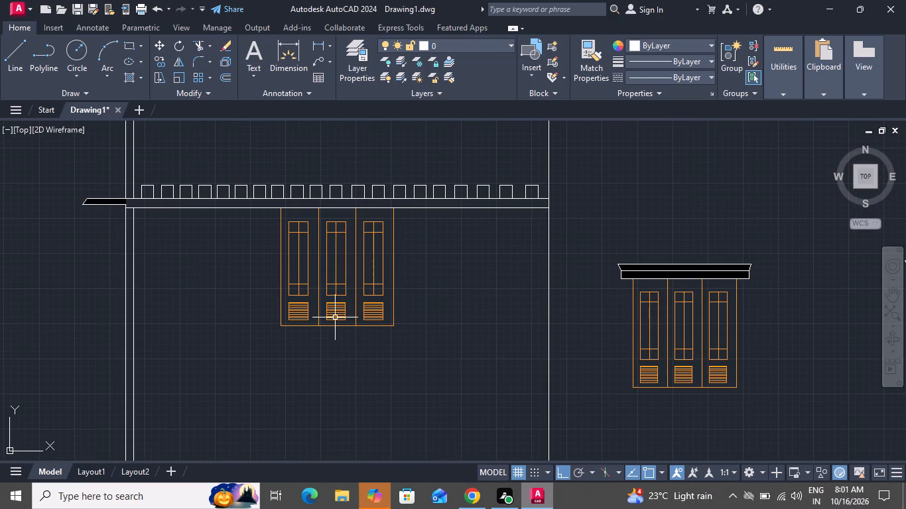
left_click(422, 223)
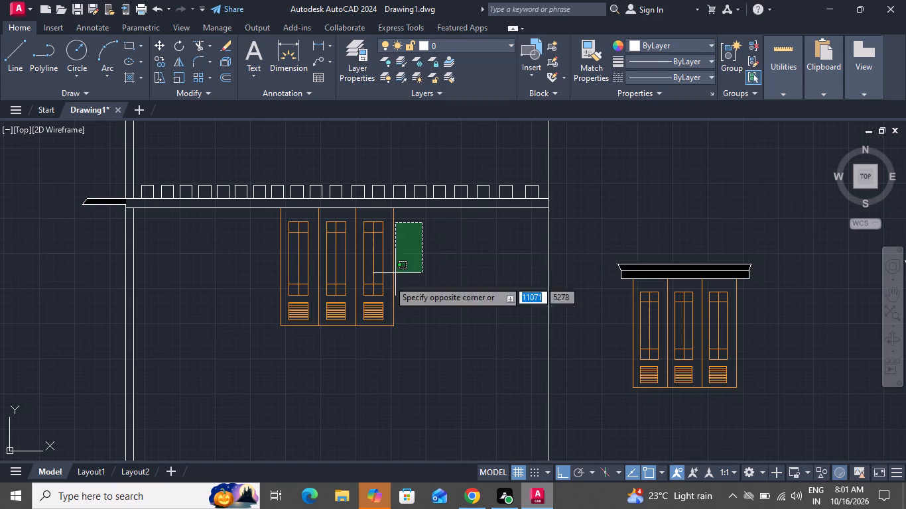
left_click(255, 339)
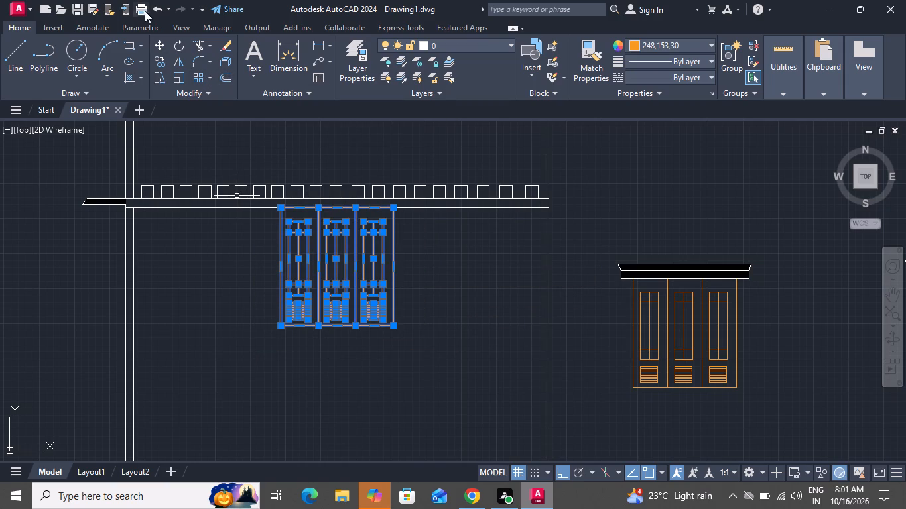
left_click(157, 54)
left_click(161, 56)
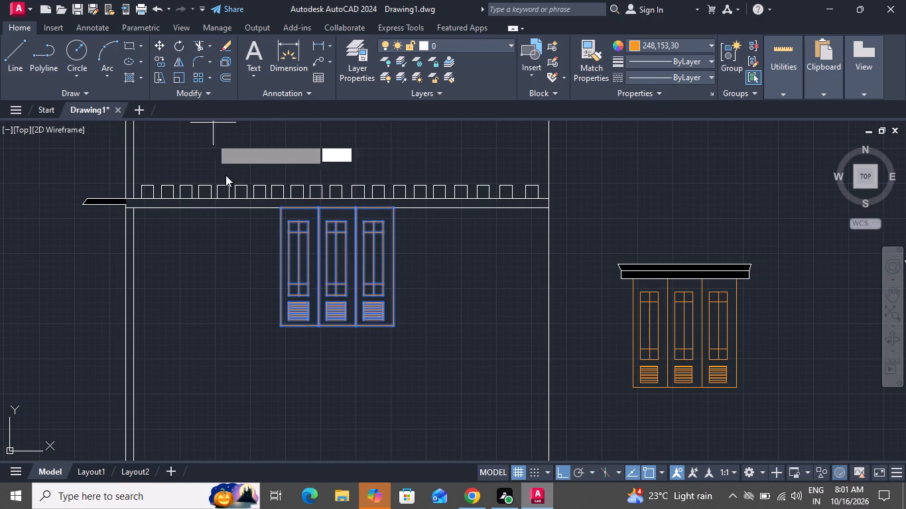
left_click(287, 209)
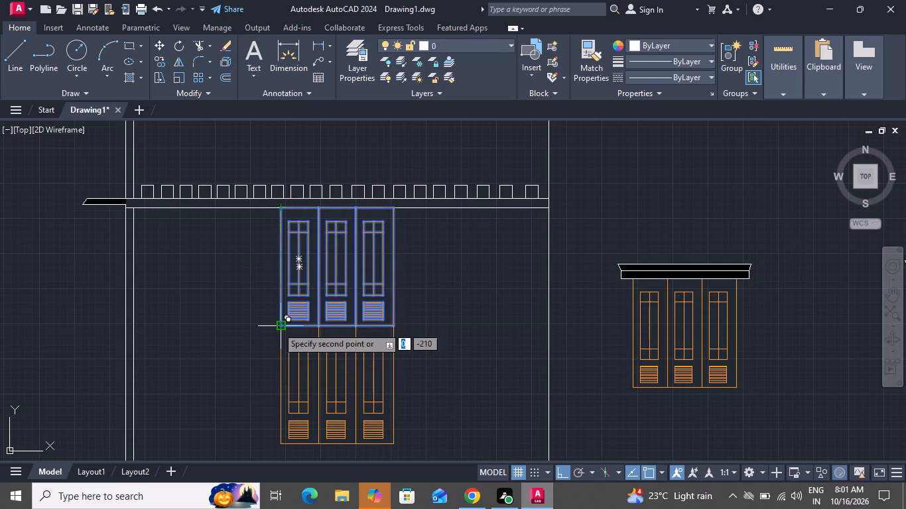
left_click(275, 328)
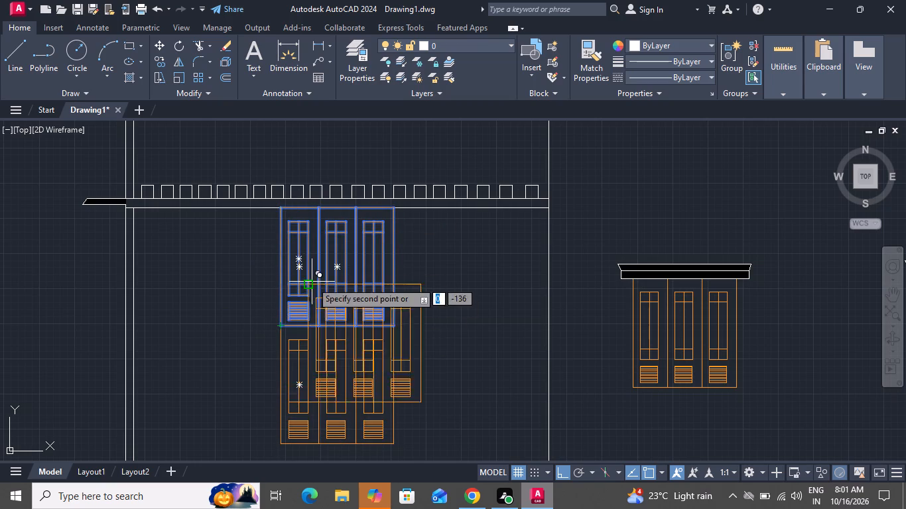
right_click(332, 274)
left_click(341, 294)
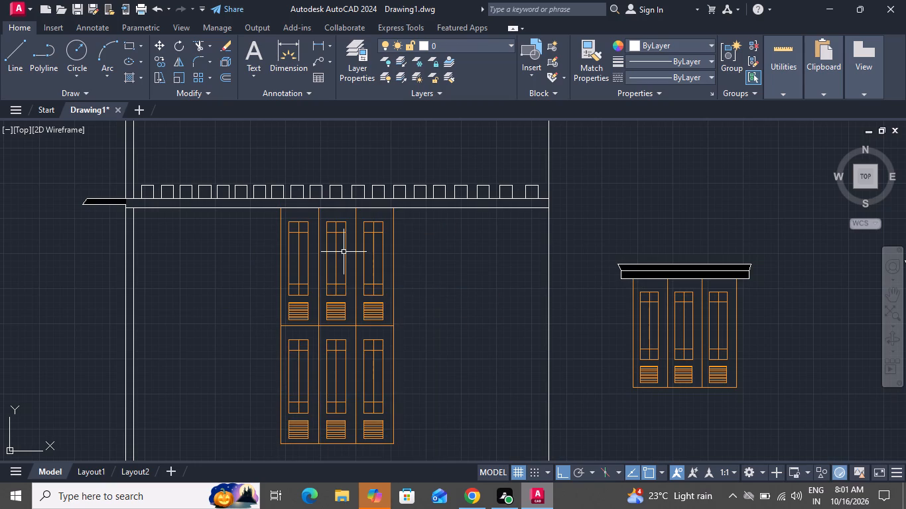
Draw a horizontal line about 481 long from the upper-floor door frame's top corner across to the outer wall.
scroll(344, 252, "down", 2)
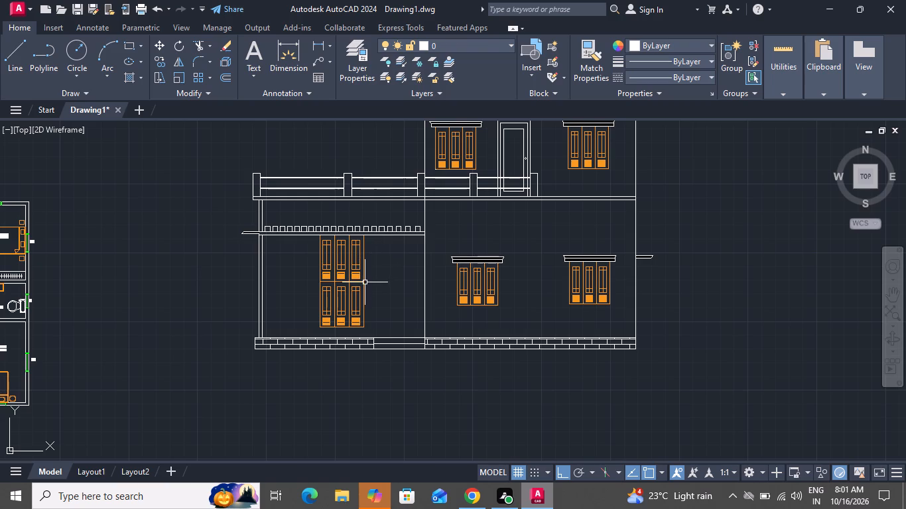
scroll(365, 282, "up", 2)
scroll(365, 286, "down", 1)
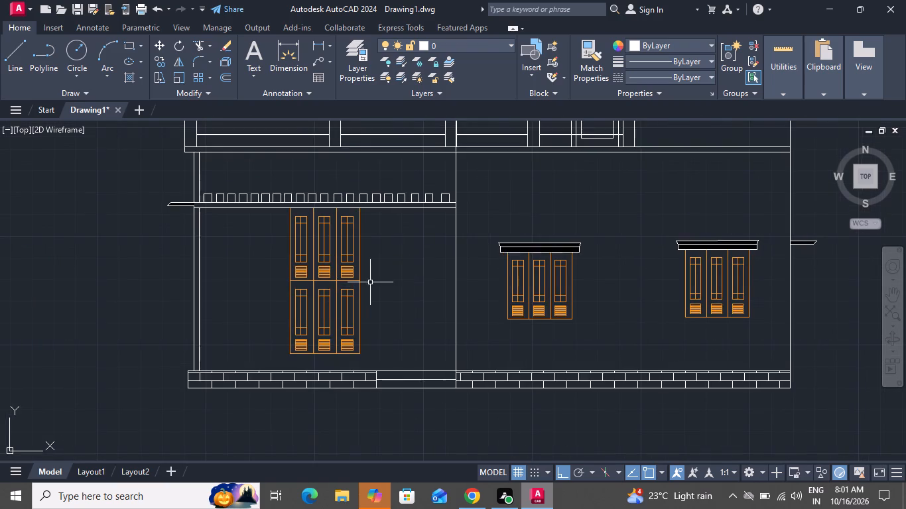
scroll(370, 280, "down", 2)
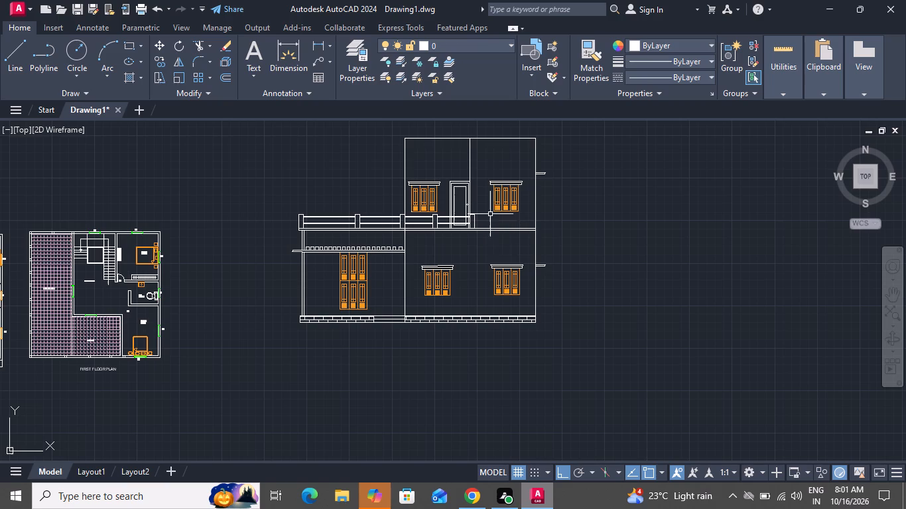
scroll(392, 154, "up", 2)
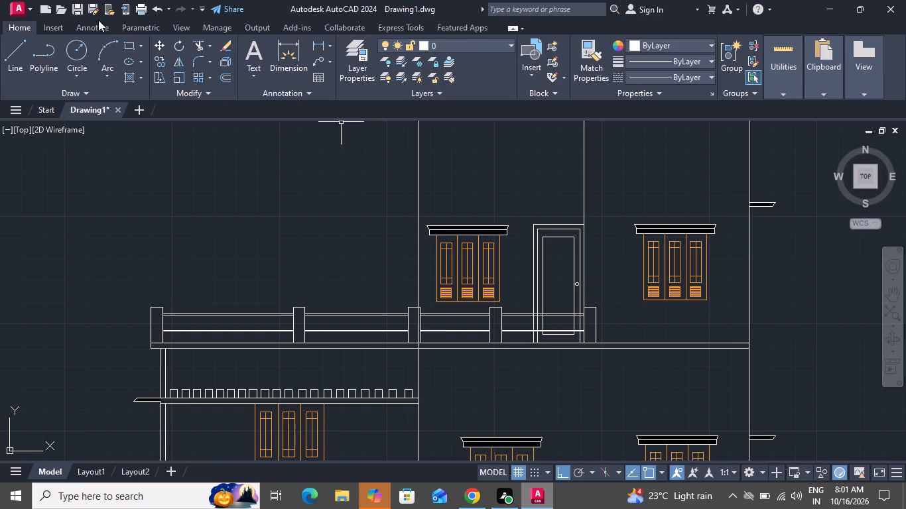
left_click(18, 48)
scroll(541, 206, "up", 2)
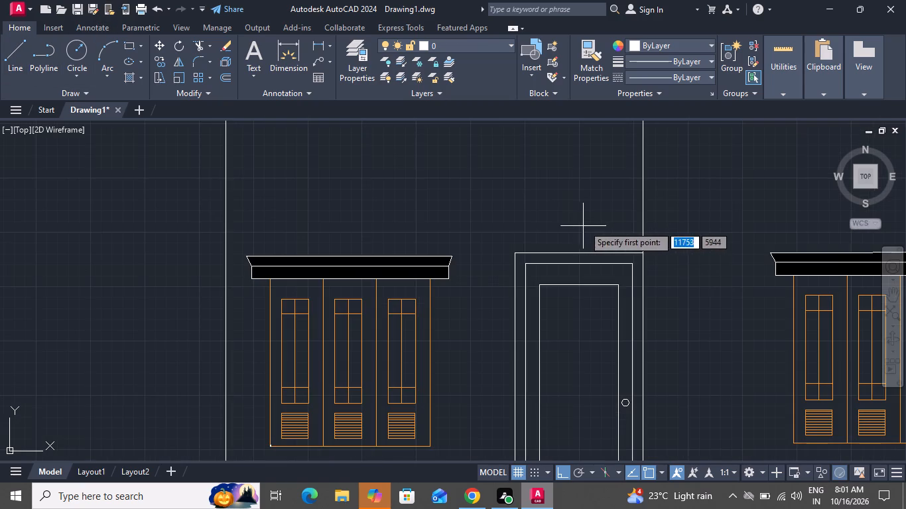
left_click(646, 257)
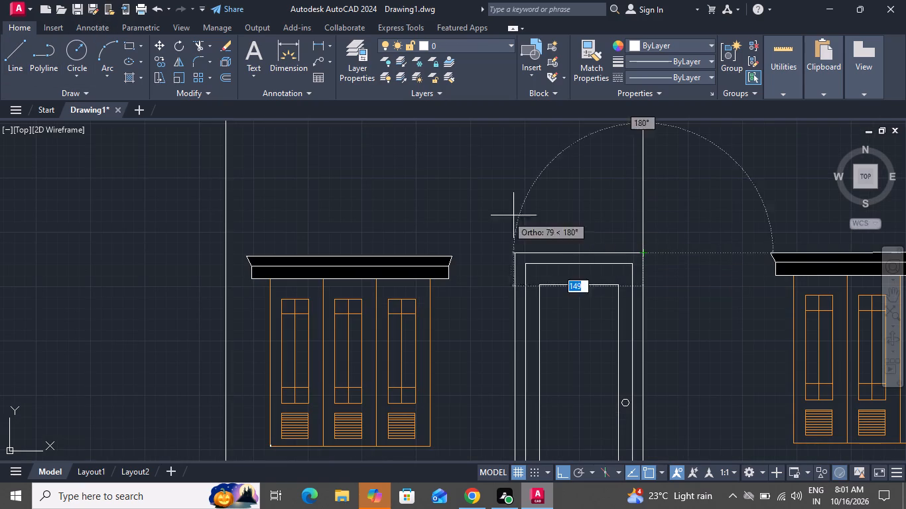
left_click(226, 249)
right_click(229, 249)
left_click(265, 274)
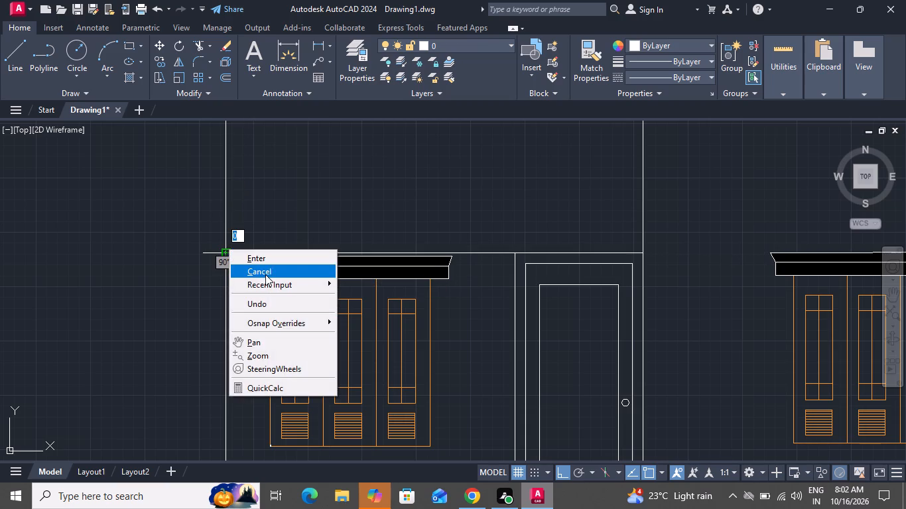
Move the upper-floor window beside the door, with its hood, about 4 up so the hood's top meets the new horizontal line.
scroll(358, 306, "up", 2)
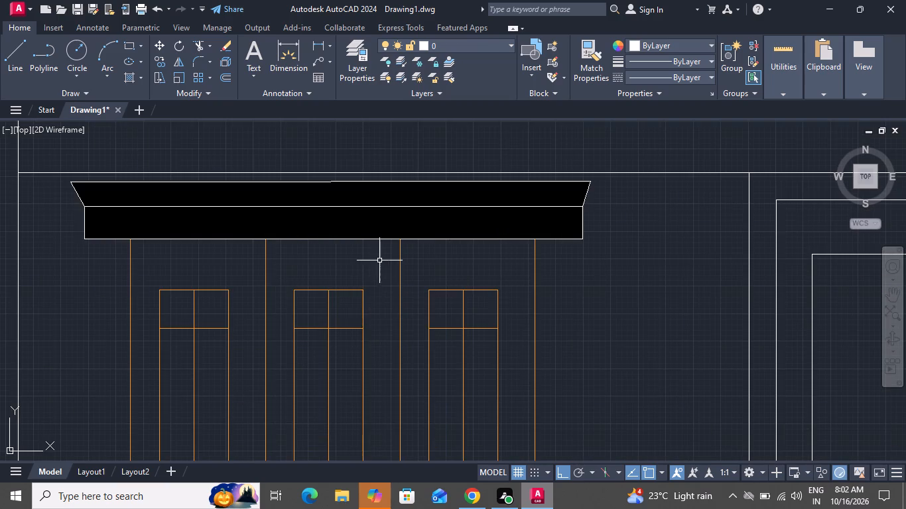
scroll(393, 258, "up", 1)
scroll(427, 293, "down", 3)
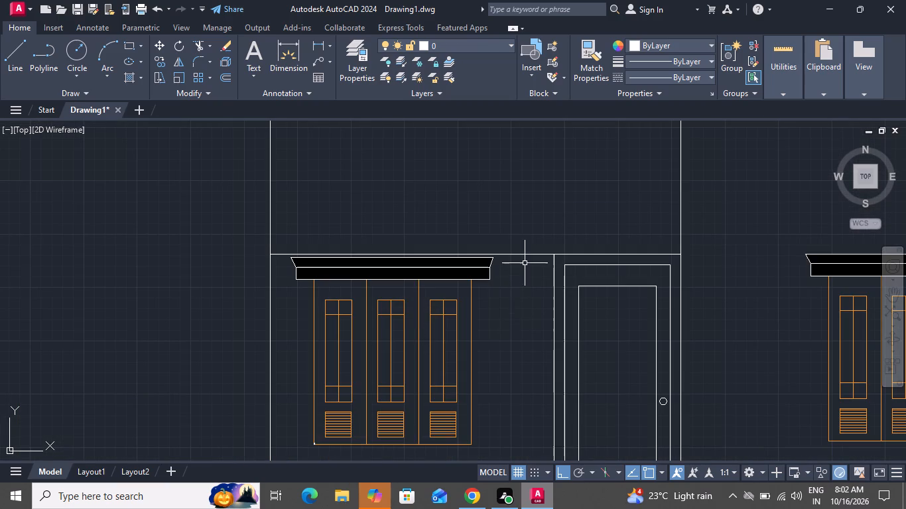
scroll(527, 260, "up", 2)
scroll(416, 250, "up", 2)
left_click(411, 257)
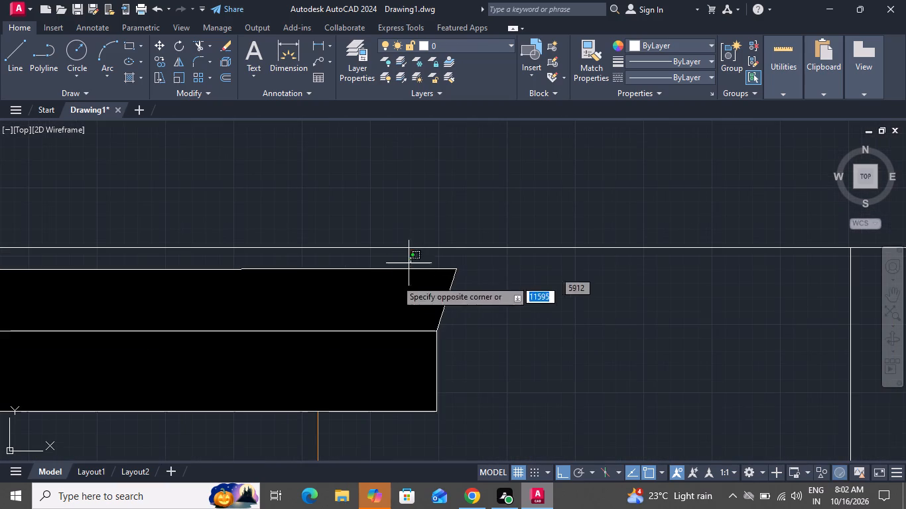
scroll(300, 401, "up", 1)
scroll(300, 401, "down", 6)
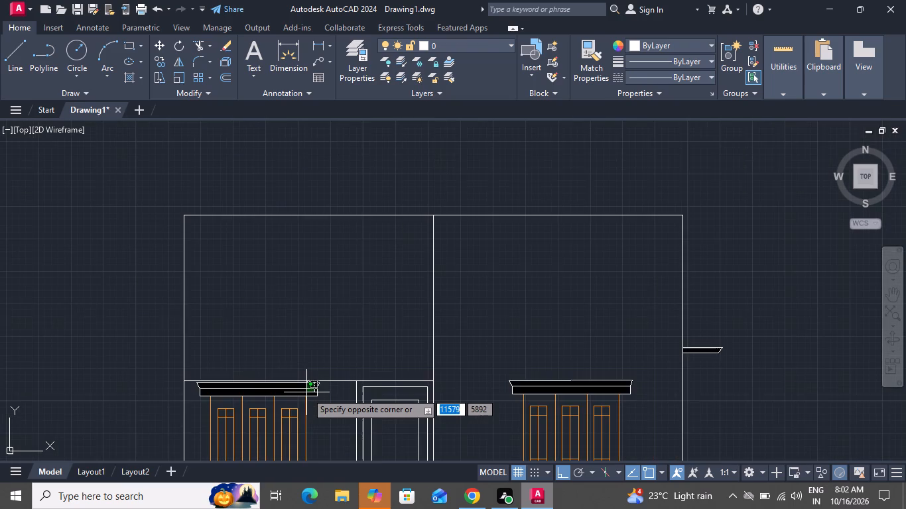
scroll(306, 392, "up", 1)
scroll(306, 392, "down", 4)
scroll(289, 401, "up", 3)
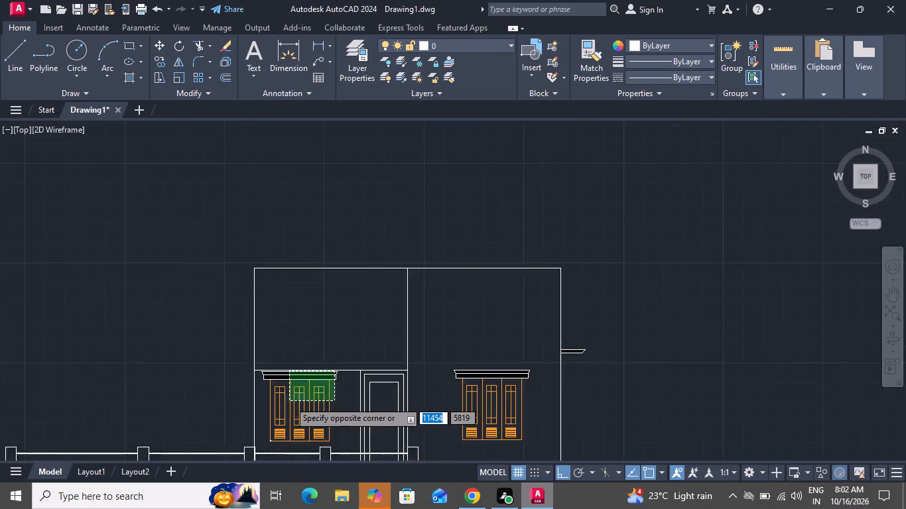
scroll(275, 402, "down", 3)
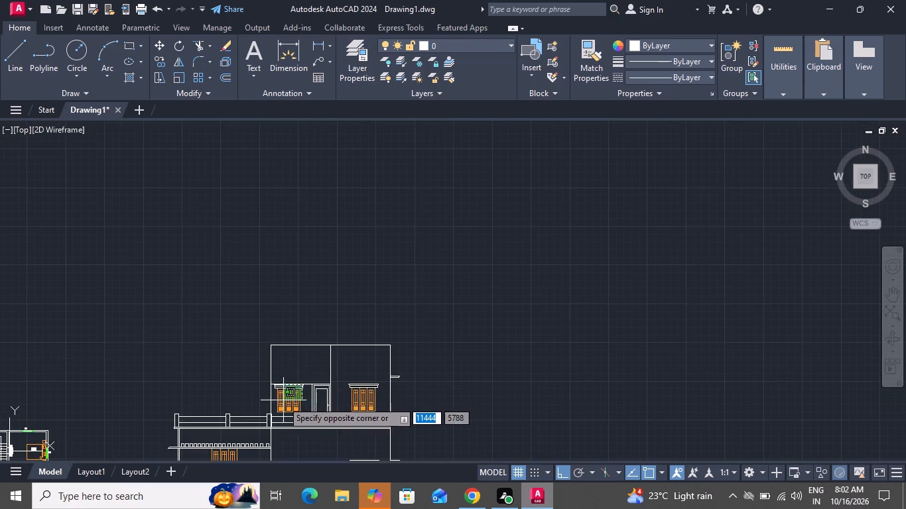
scroll(283, 402, "up", 3)
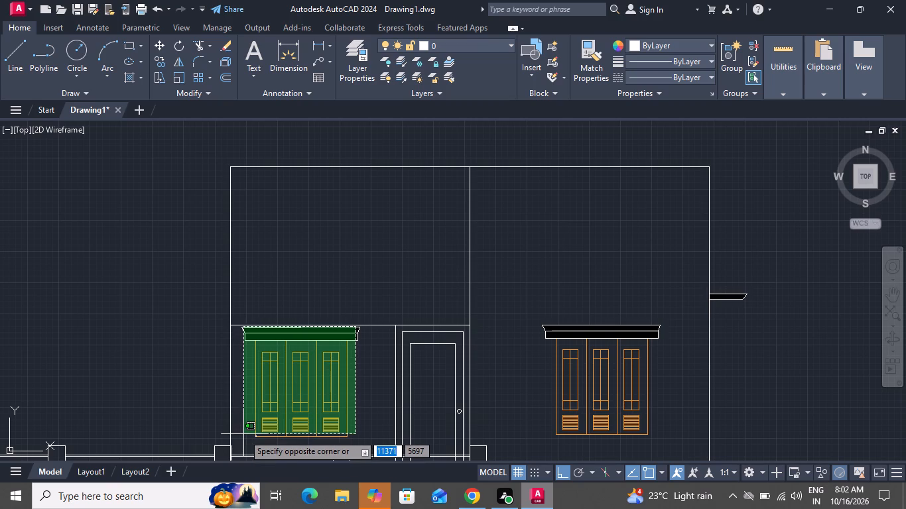
left_click(243, 440)
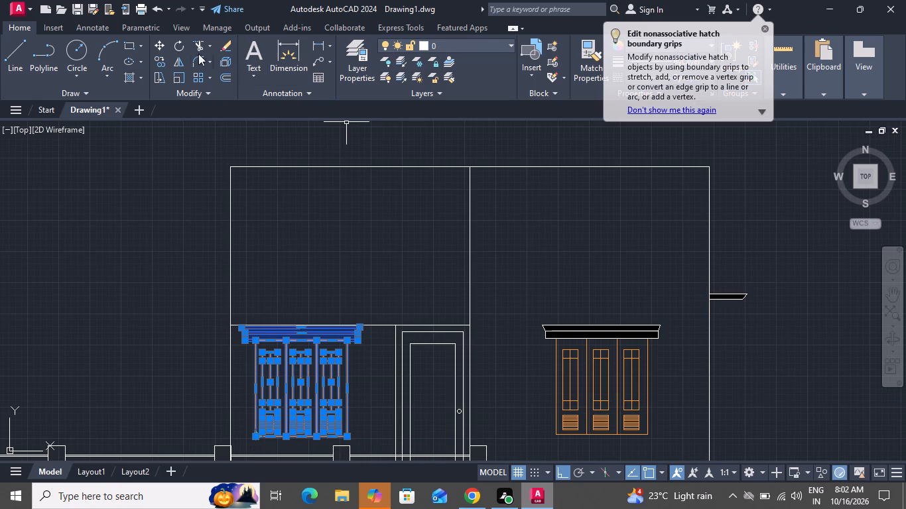
left_click(162, 46)
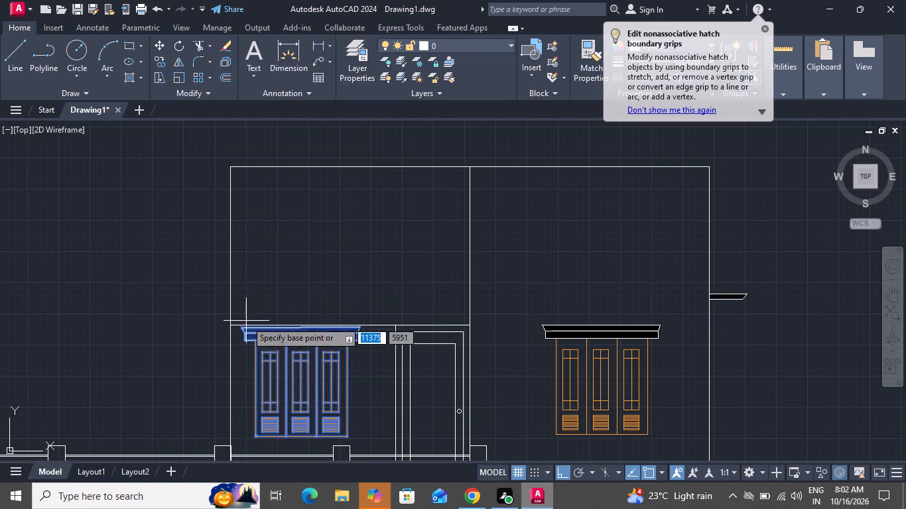
scroll(253, 356, "up", 3)
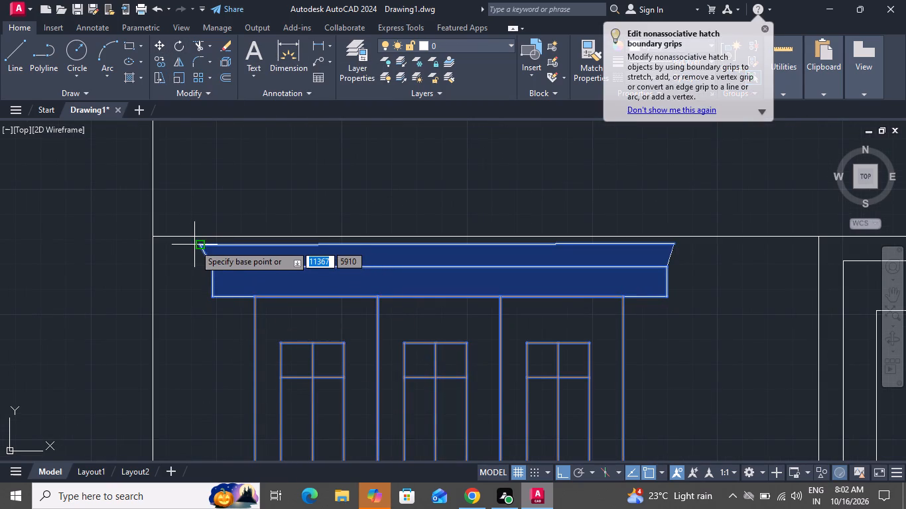
left_click(196, 245)
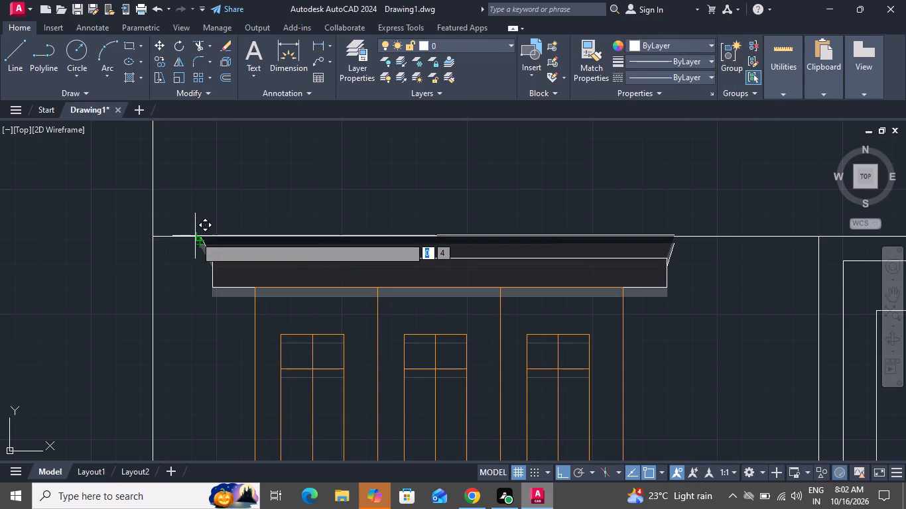
left_click(195, 236)
Move the leftover slanted edge line of that hood straight up onto the corner of the hood's lower block.
scroll(582, 334, "down", 2)
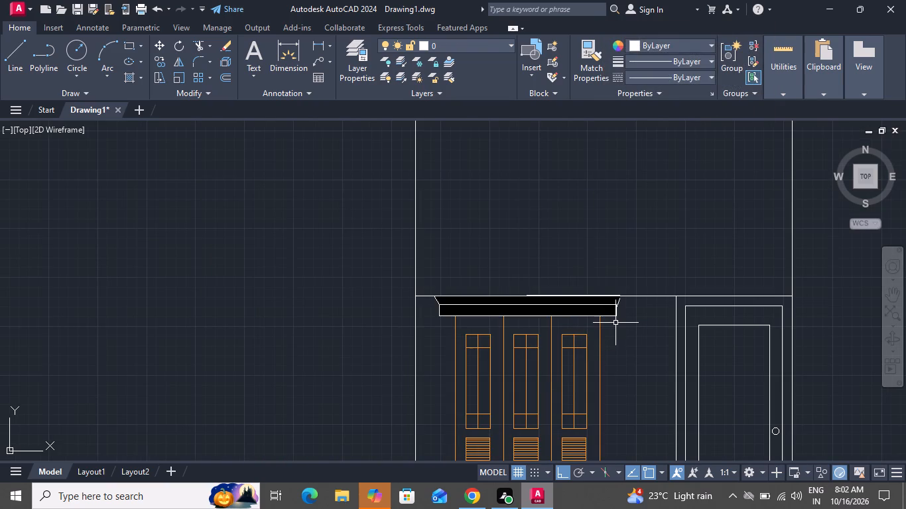
scroll(616, 322, "down", 1)
scroll(612, 339, "up", 3)
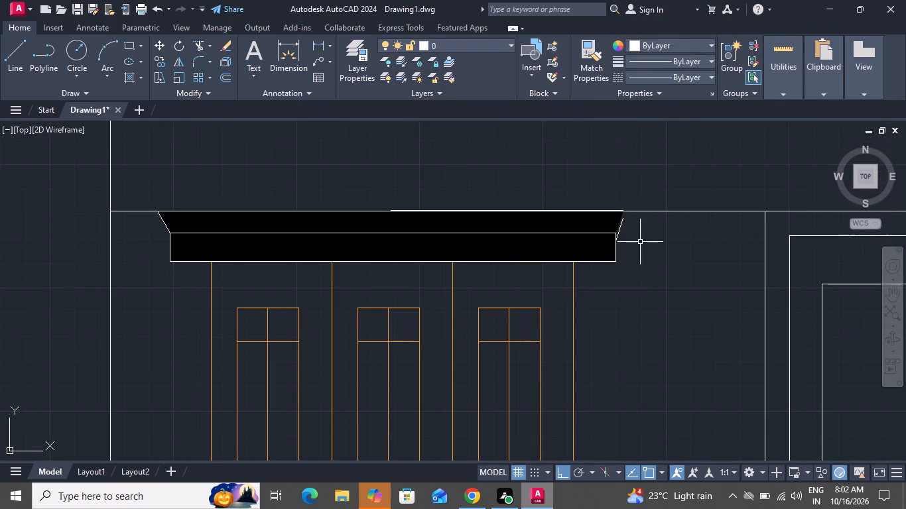
scroll(635, 225, "up", 3)
left_click(569, 215)
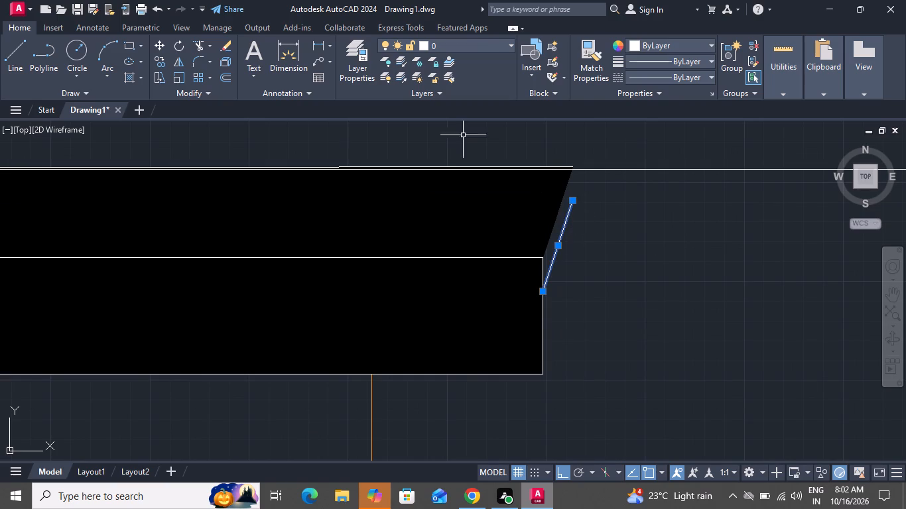
left_click(158, 45)
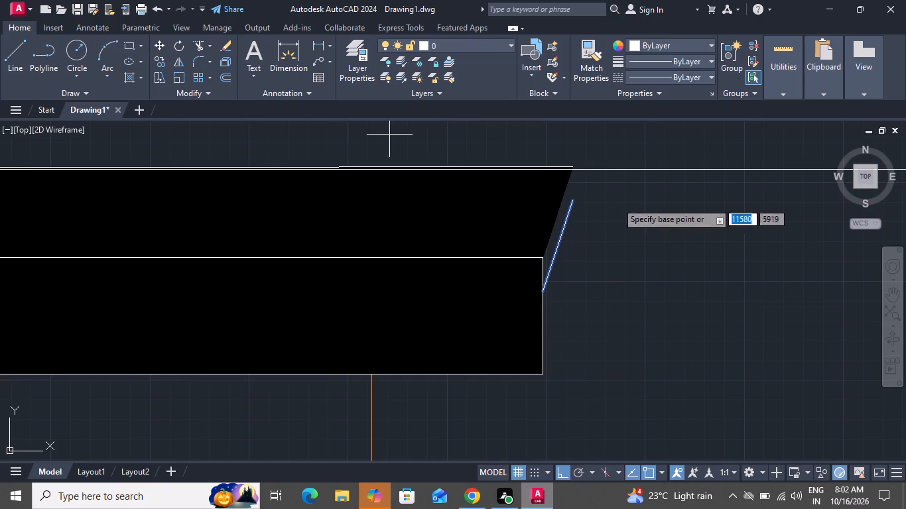
left_click(547, 288)
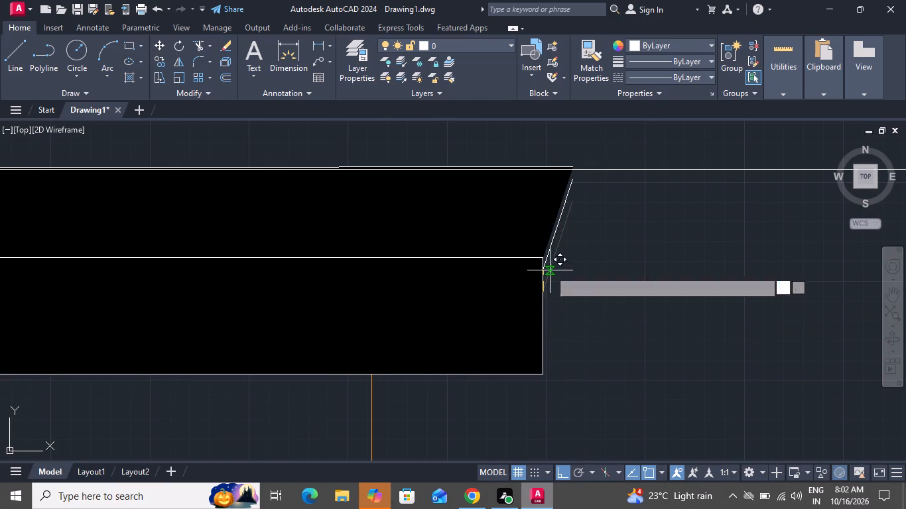
left_click(548, 261)
scroll(694, 270, "up", 1)
scroll(694, 270, "down", 2)
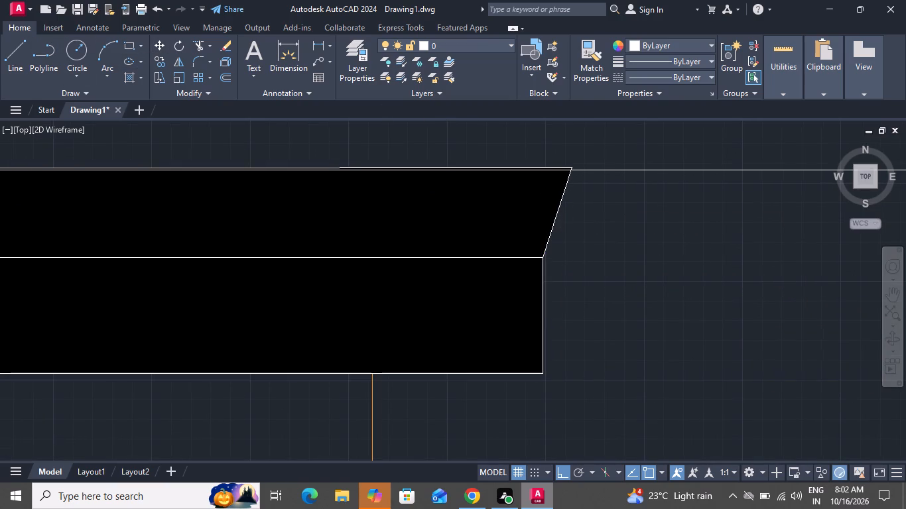
Draw a horizontal line about 480 long between the upper-floor walls, about 13 above the line at the hood's top.
scroll(694, 270, "down", 6)
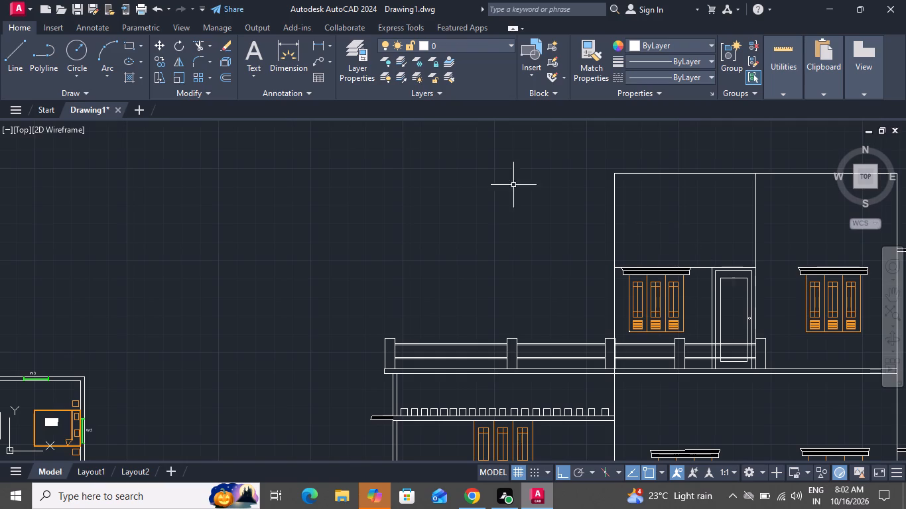
left_click(21, 62)
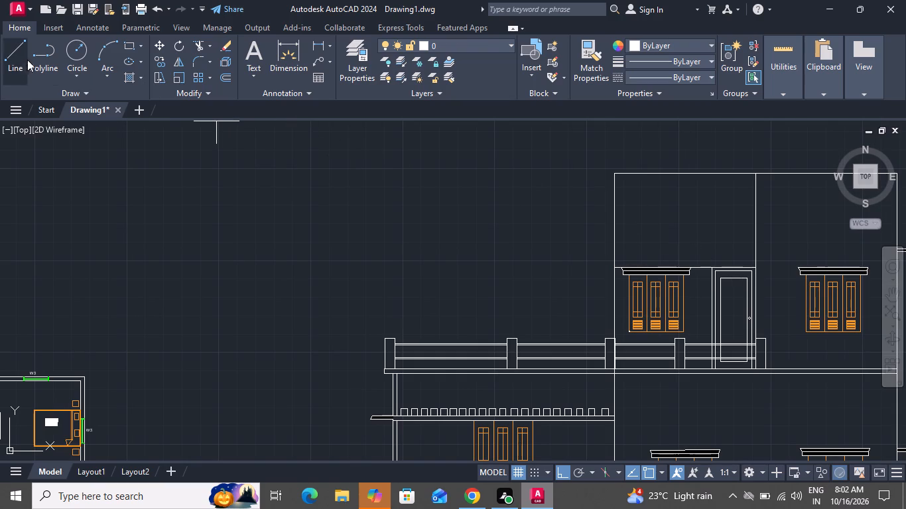
scroll(793, 272, "up", 1)
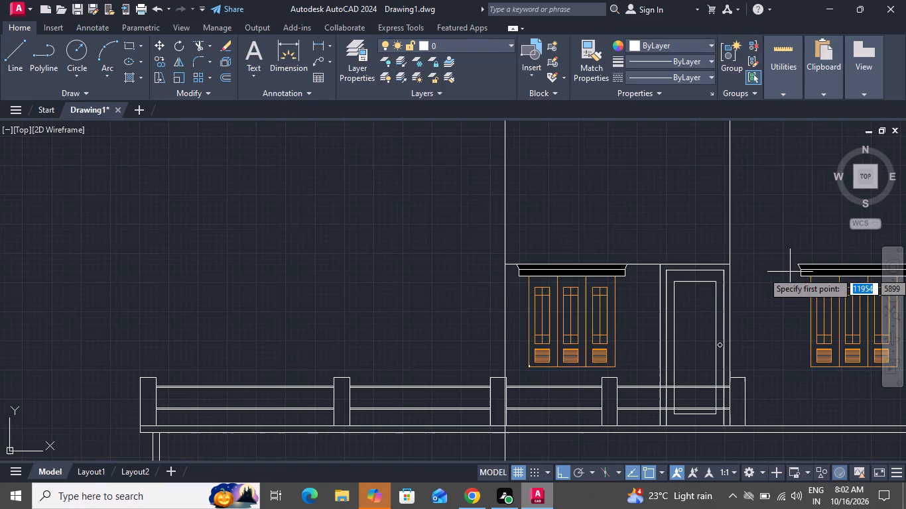
scroll(740, 268, "up", 2)
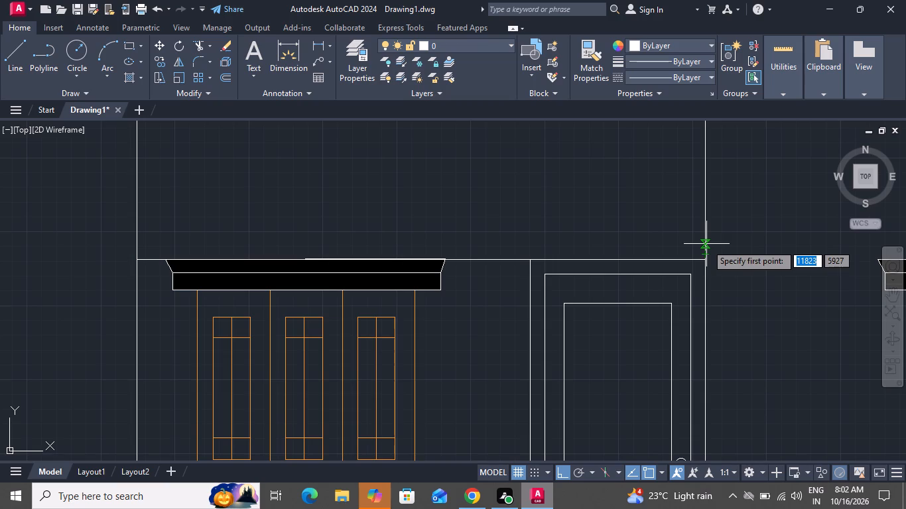
left_click(706, 244)
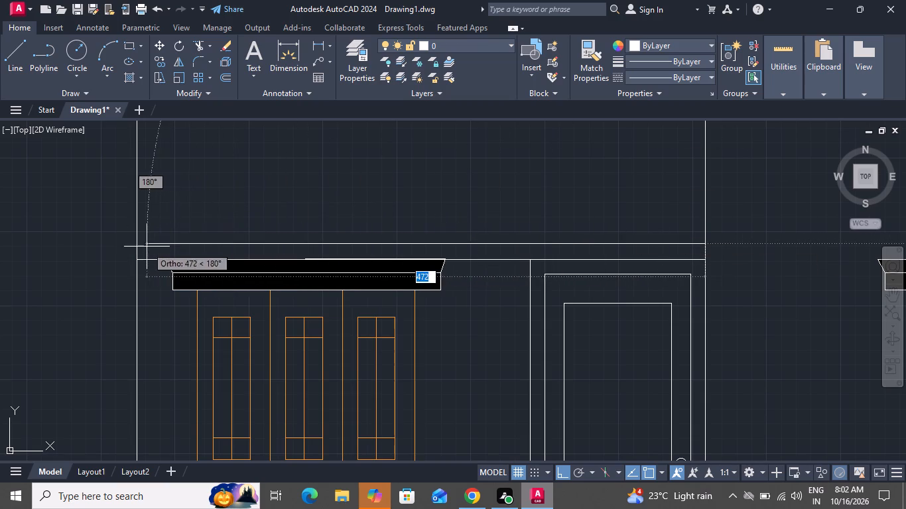
scroll(147, 258, "up", 3)
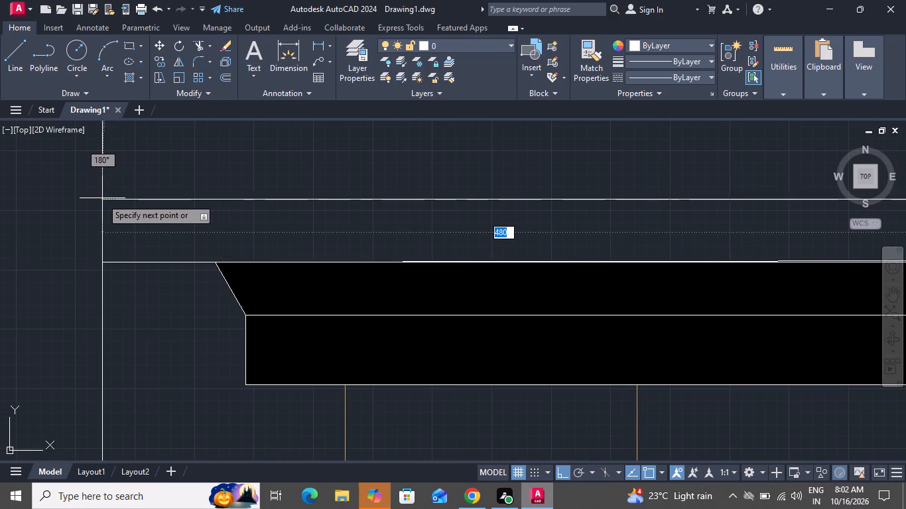
left_click(102, 198)
right_click(114, 196)
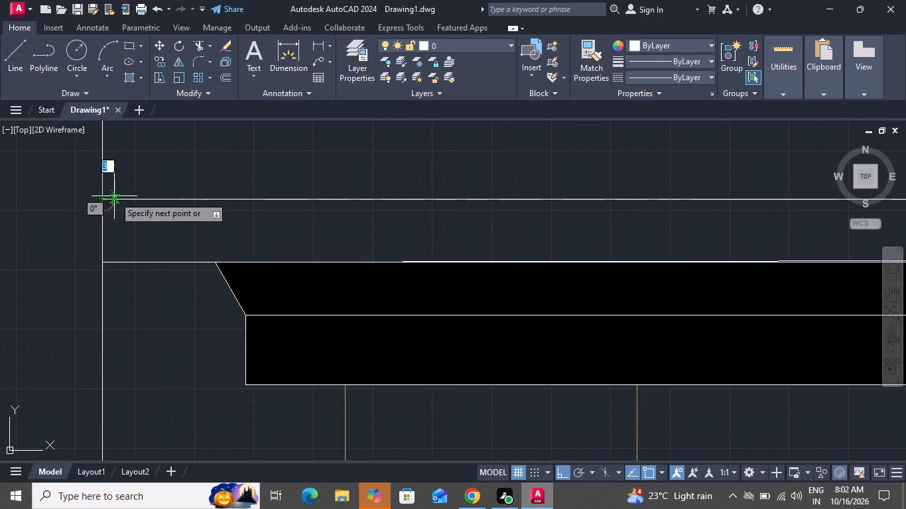
left_click(133, 212)
Draw a three-sided block outline, open at the base and about 40 wide and high, on the new line above the hood's outer end.
scroll(373, 339, "down", 3)
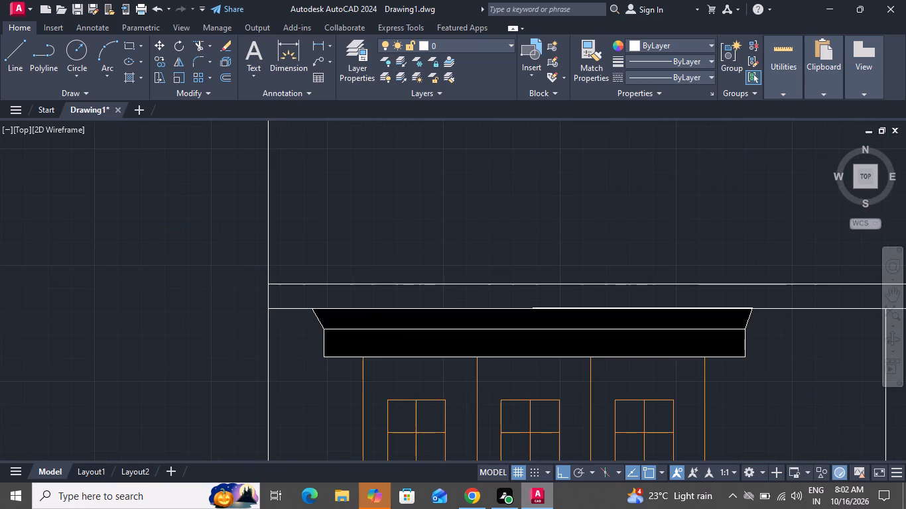
scroll(373, 339, "down", 2)
scroll(432, 300, "down", 2)
scroll(434, 327, "up", 3)
scroll(488, 243, "down", 2)
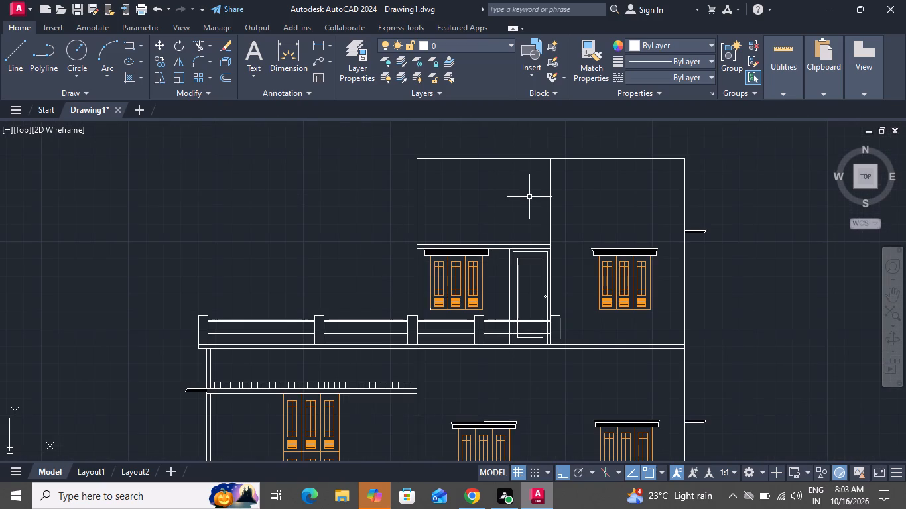
left_click(17, 52)
scroll(450, 256, "up", 2)
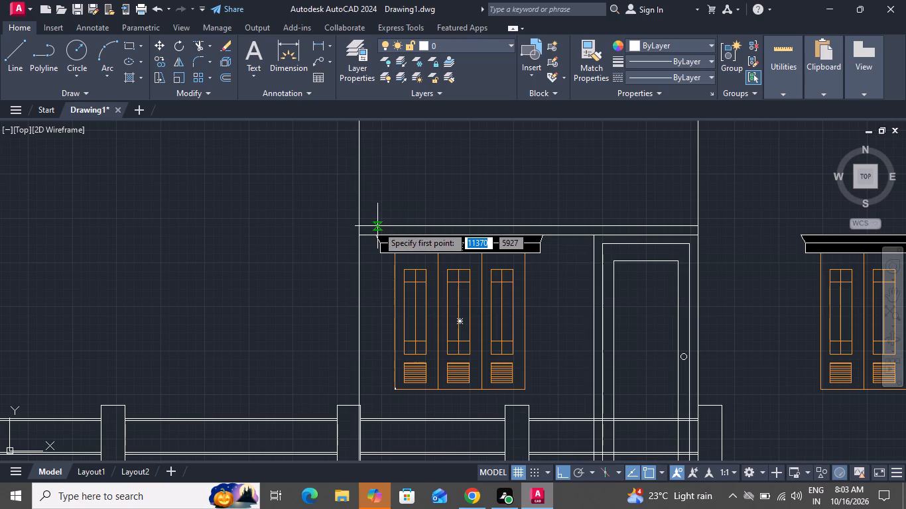
left_click(377, 226)
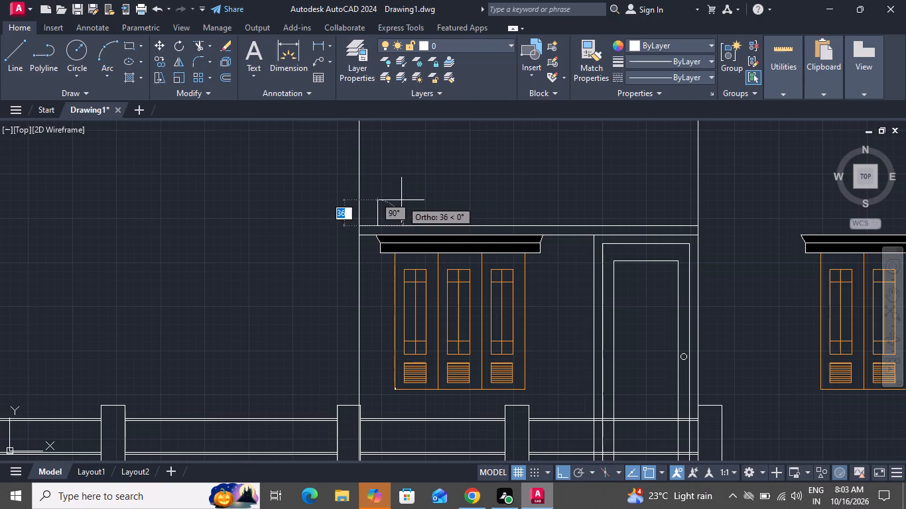
left_click(400, 196)
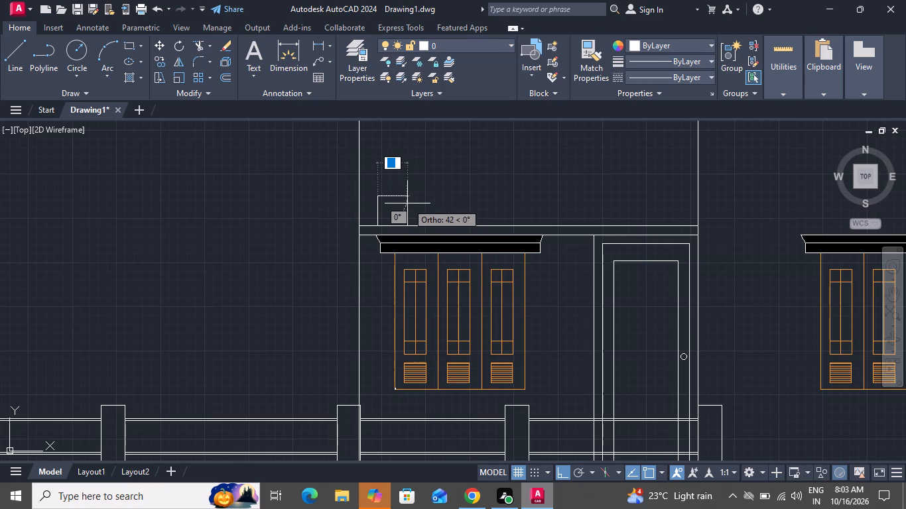
left_click(405, 203)
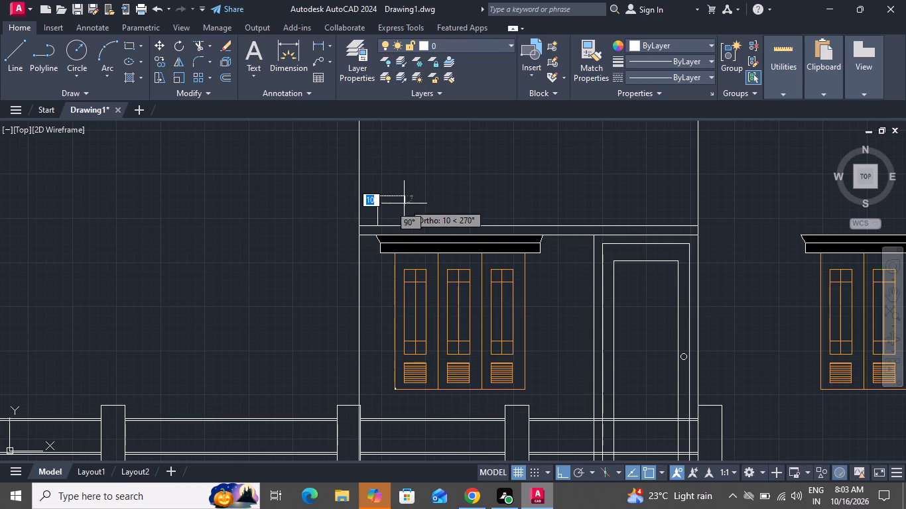
left_click(403, 223)
right_click(403, 223)
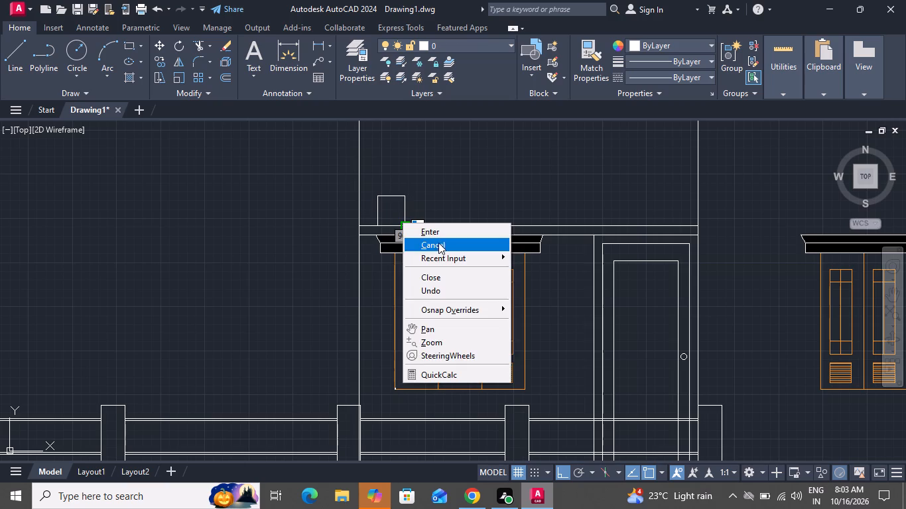
left_click(438, 243)
Copy the three-line block outline toward the door four times, at offsets of about 88, 174, 273 and 361.
left_click(437, 200)
left_click(375, 209)
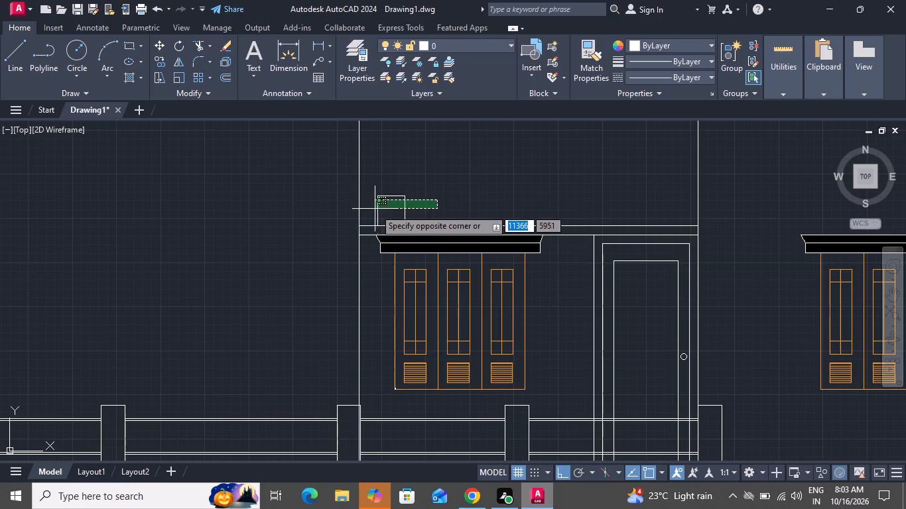
left_click(416, 170)
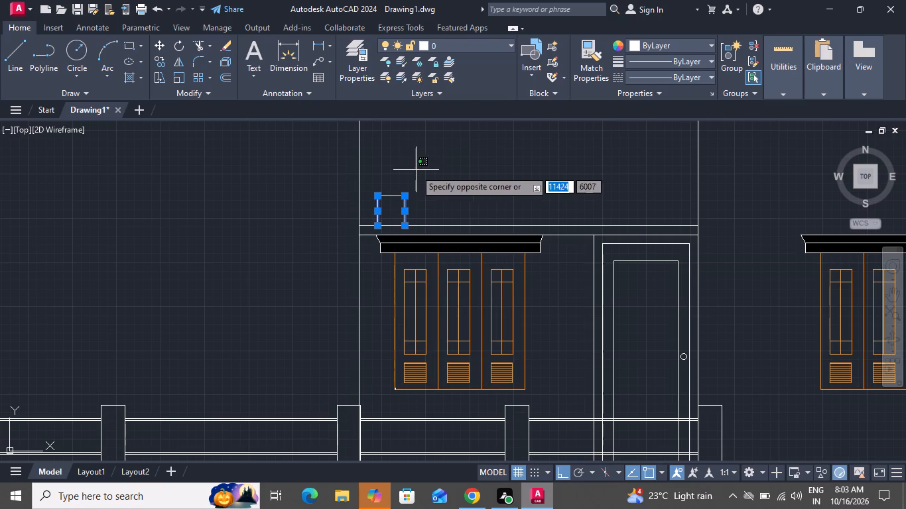
left_click(394, 205)
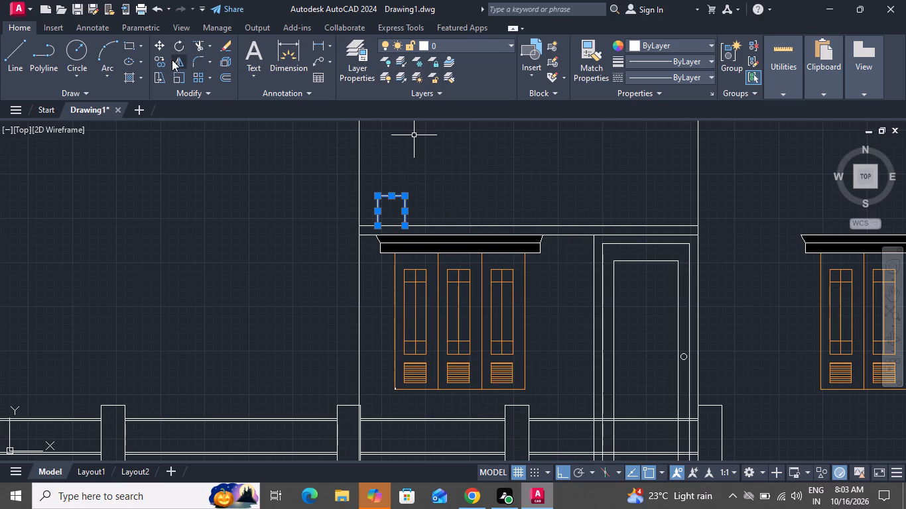
left_click(168, 63)
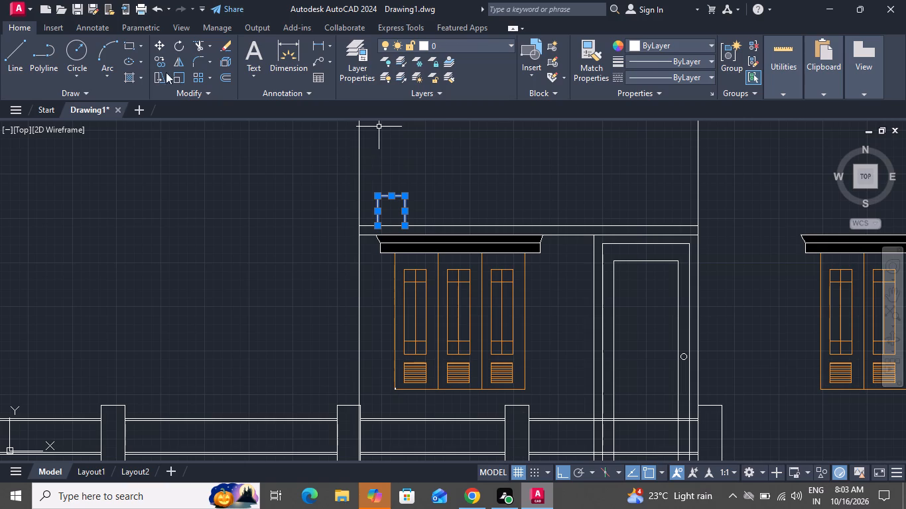
left_click(158, 58)
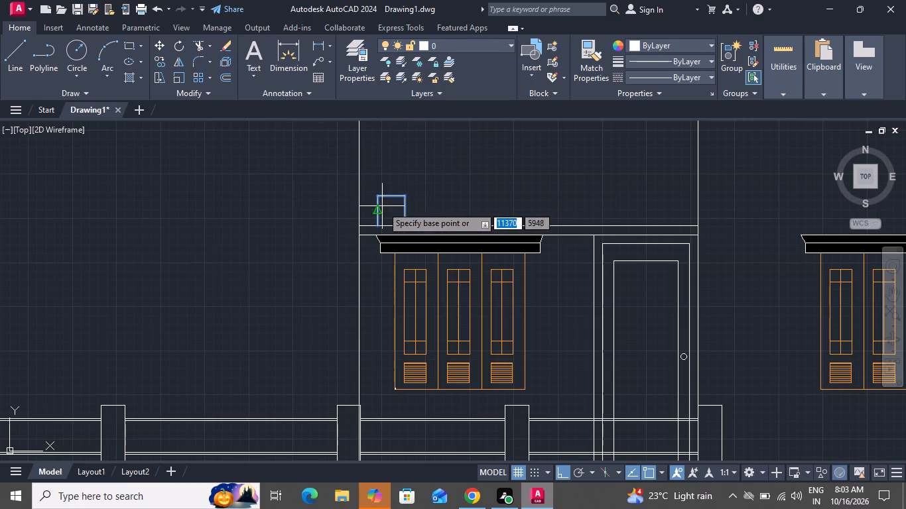
left_click(379, 227)
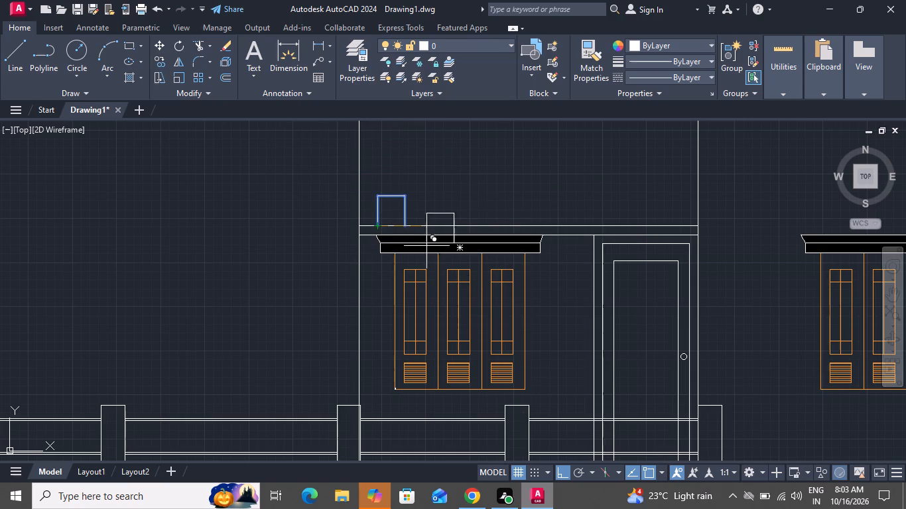
left_click(440, 227)
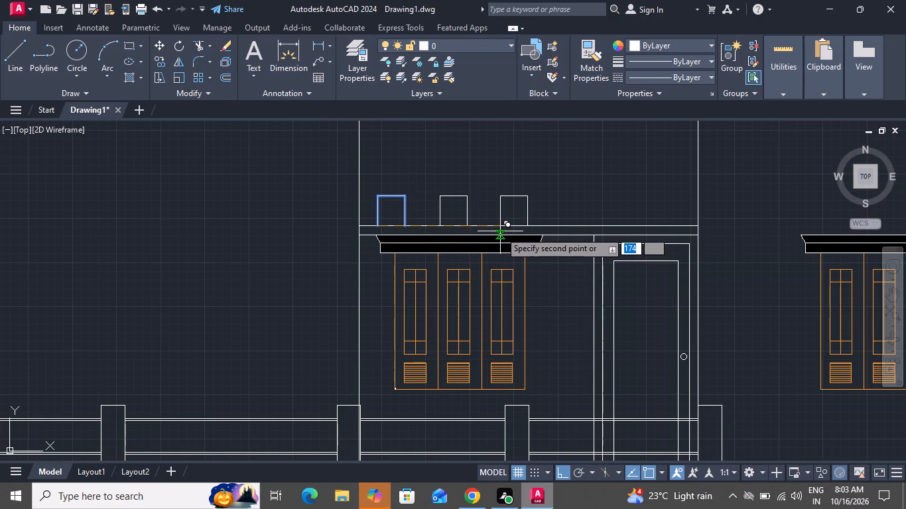
left_click(500, 231)
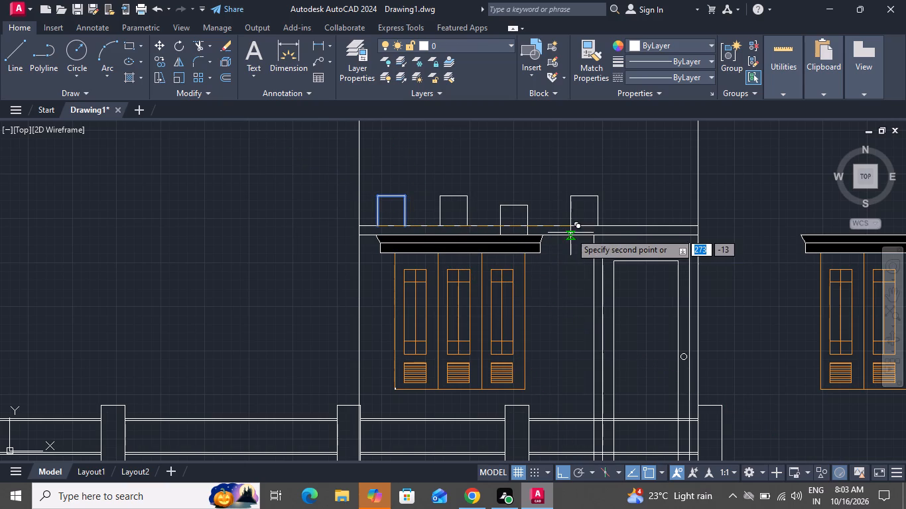
left_click(570, 227)
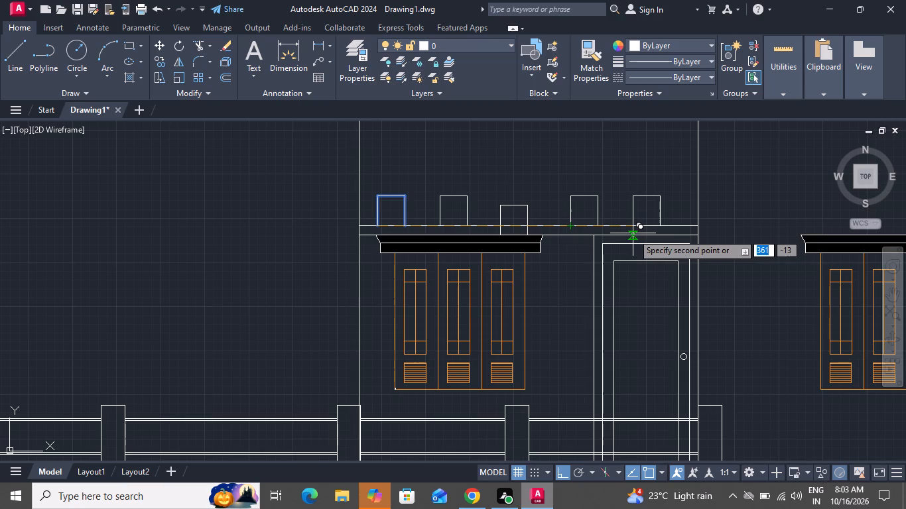
left_click(633, 233)
right_click(629, 200)
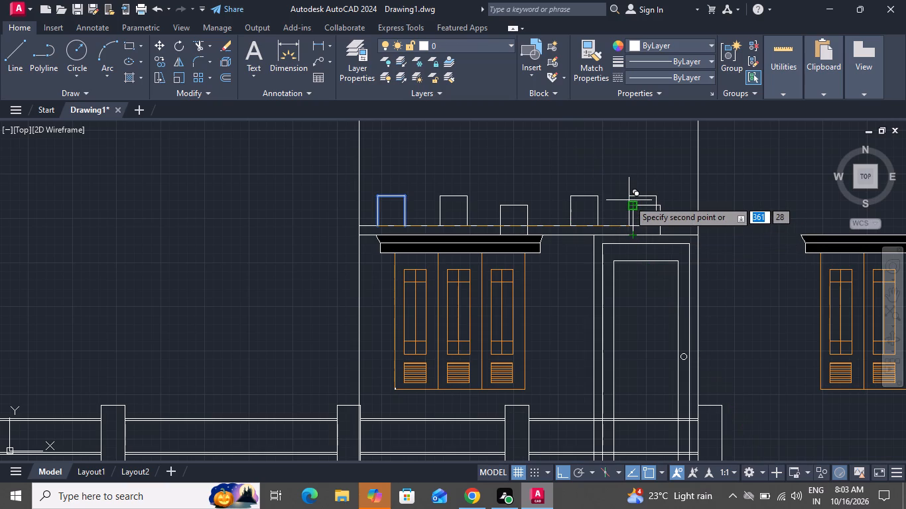
left_click(643, 210)
Move the two side lines of the block above the door about 13 straight up onto the upper horizontal line.
left_click(669, 208)
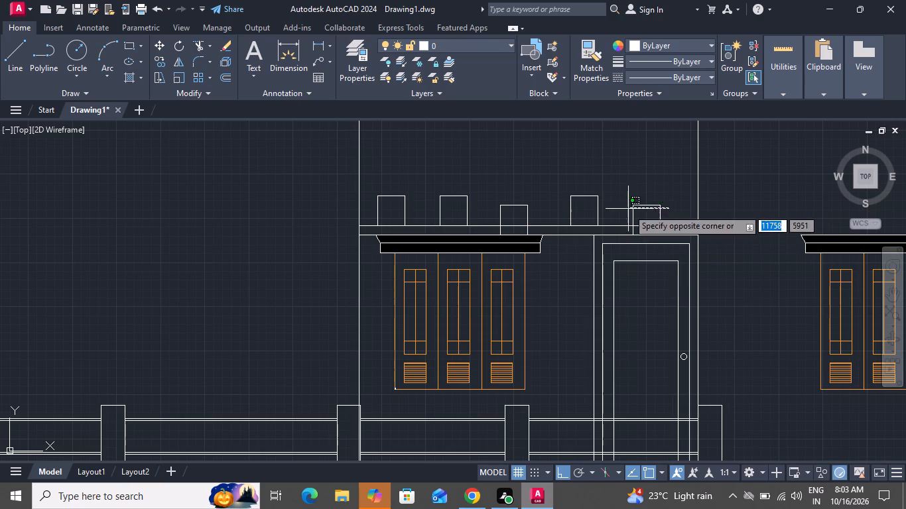
left_click(629, 208)
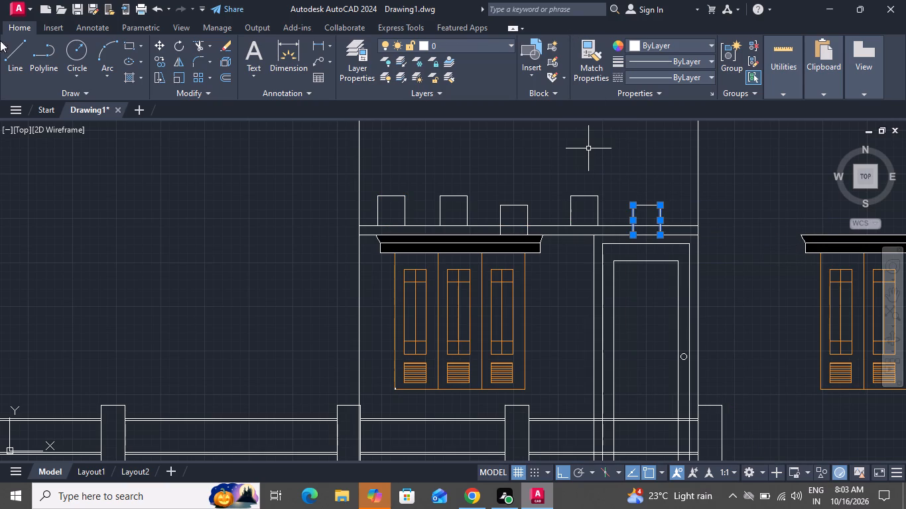
left_click(153, 43)
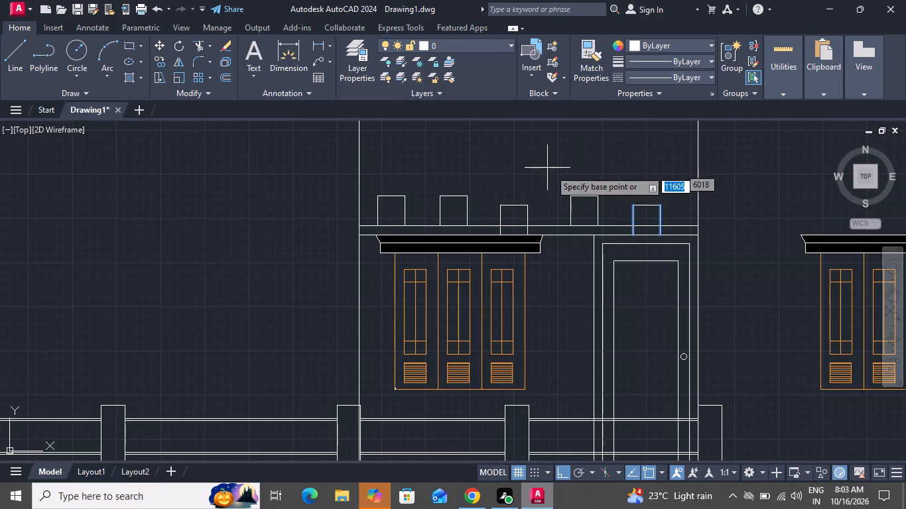
scroll(621, 247, "up", 2)
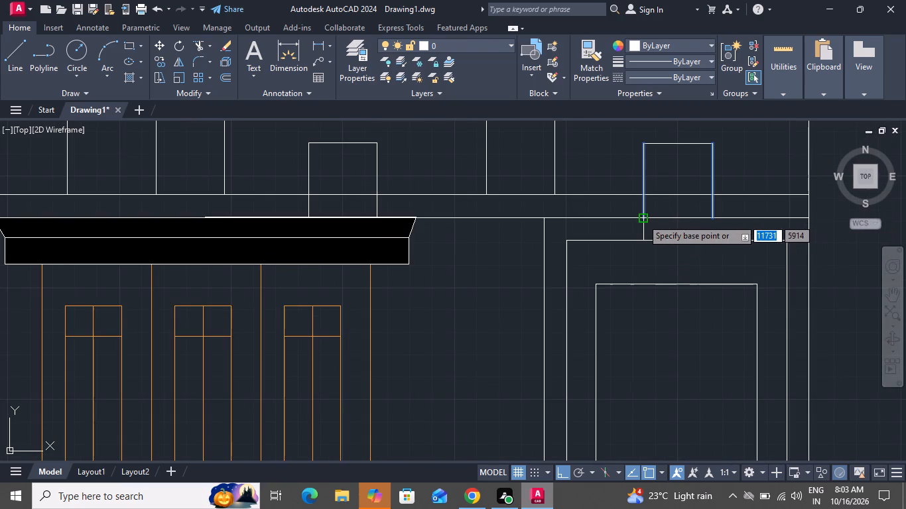
left_click(642, 219)
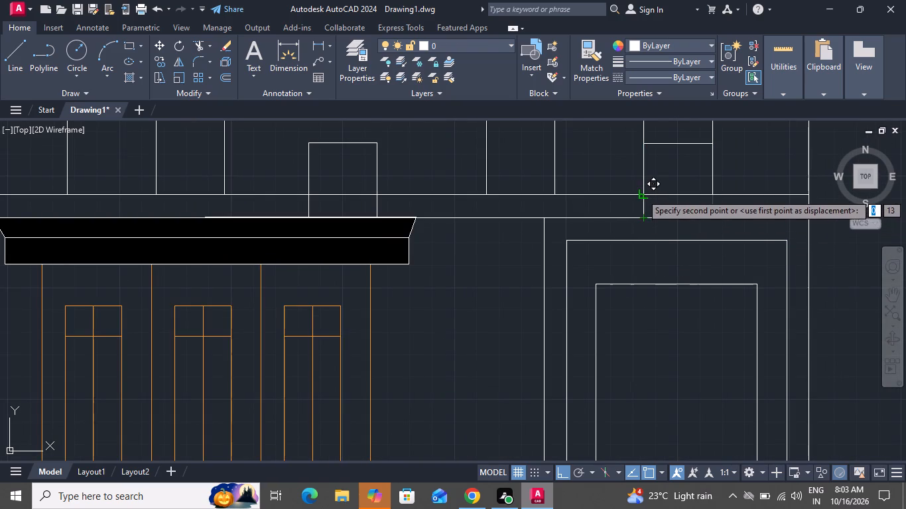
left_click(641, 194)
Move the whole low-sitting middle block above the window hood about 13 straight up onto the upper horizontal line.
scroll(663, 239, "down", 2)
scroll(548, 201, "up", 1)
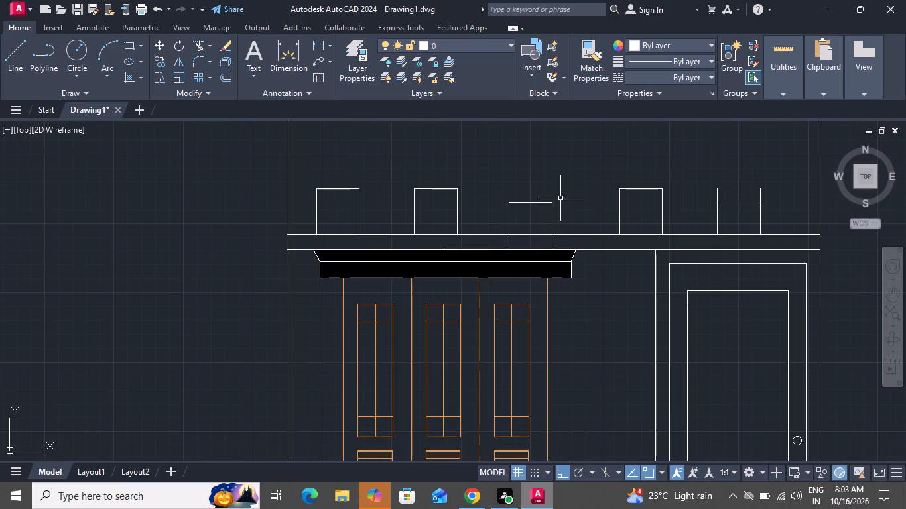
left_click(566, 196)
left_click(489, 217)
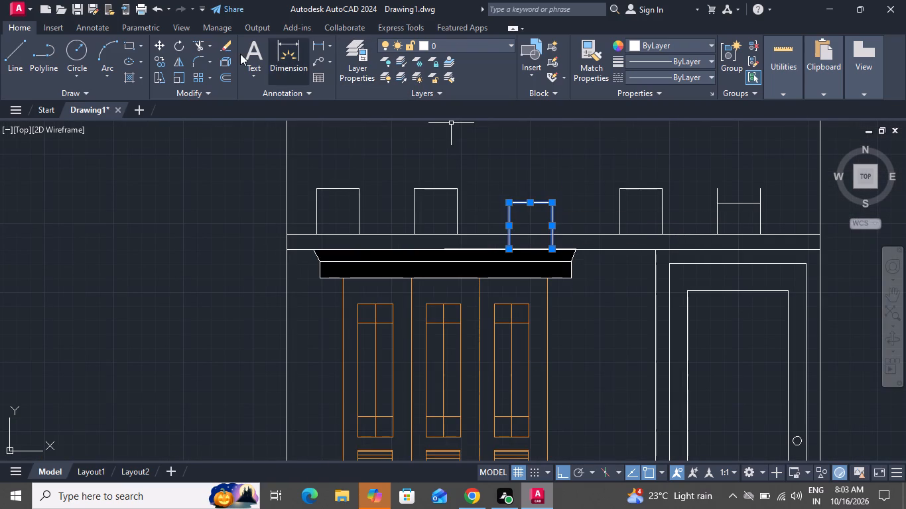
left_click(161, 45)
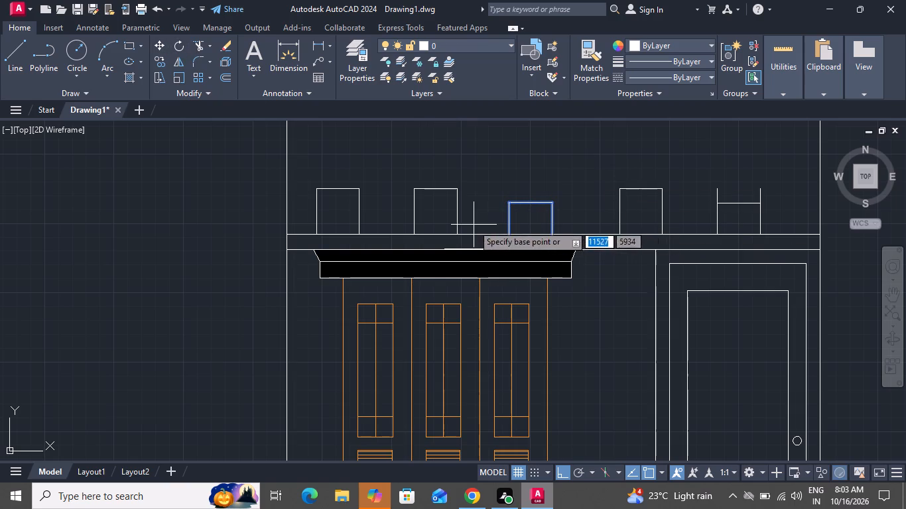
left_click(511, 251)
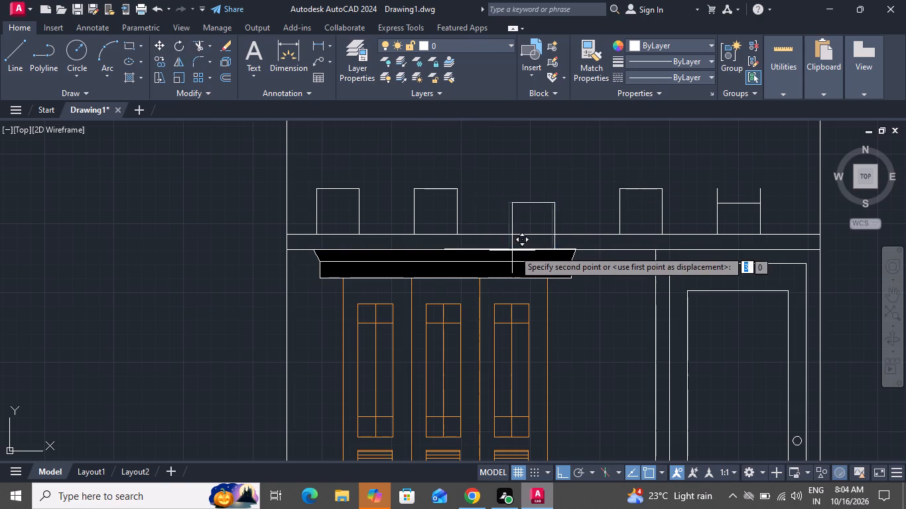
left_click(510, 237)
scroll(522, 265, "down", 1)
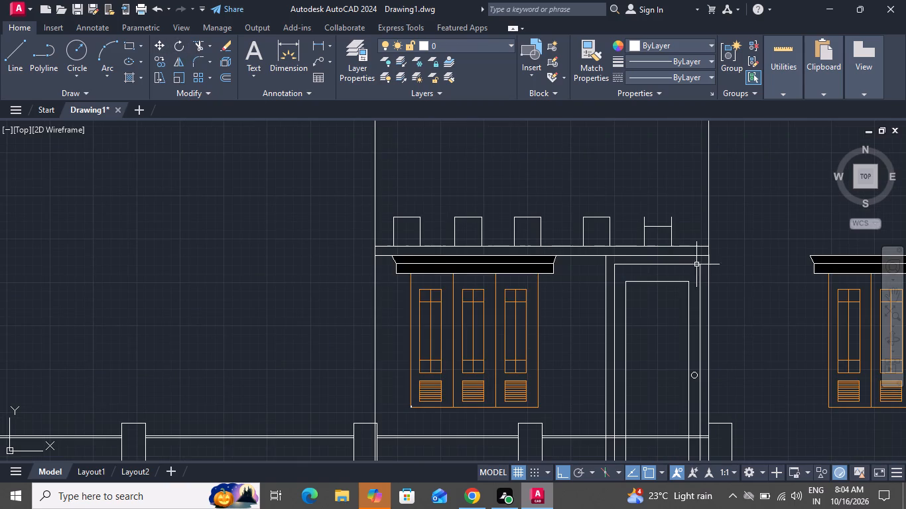
Move the crossbar of the block above the door straight up to the top ends of its two side lines.
scroll(679, 237, "up", 1)
left_click(647, 213)
left_click(639, 243)
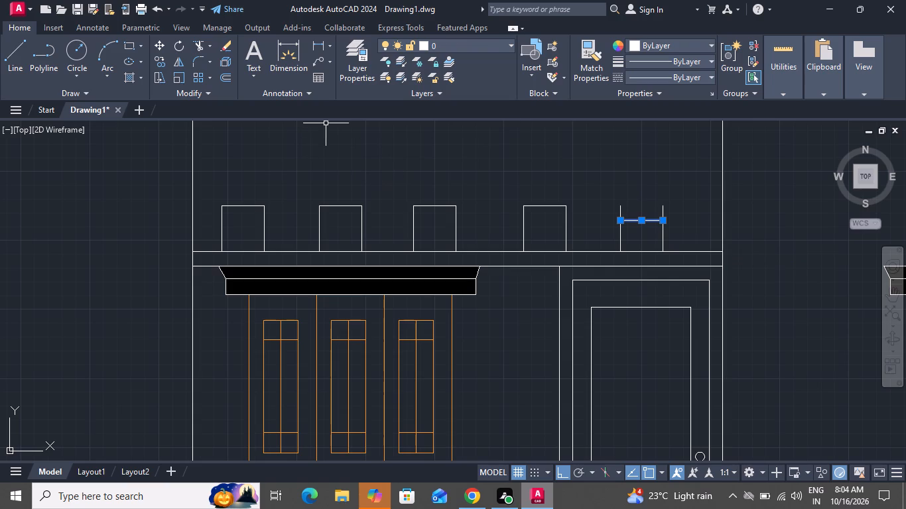
left_click(157, 41)
scroll(648, 211, "up", 2)
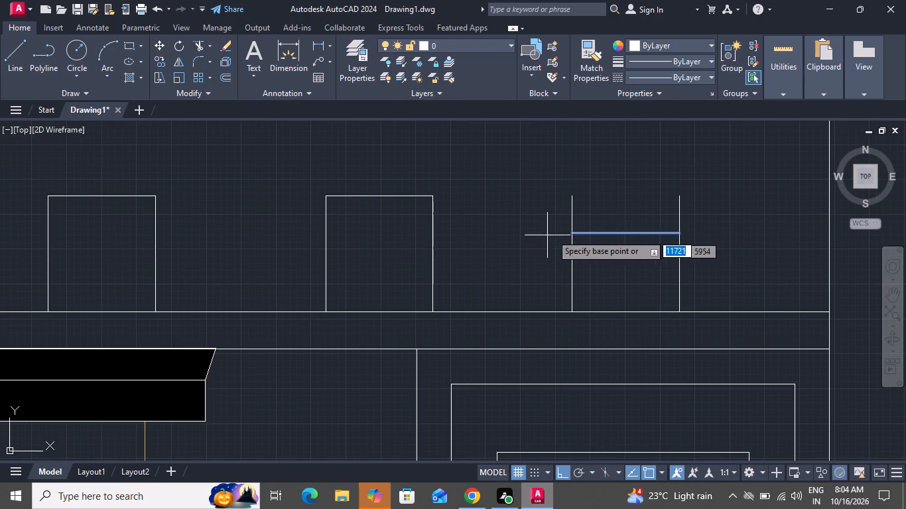
left_click(571, 230)
left_click(573, 202)
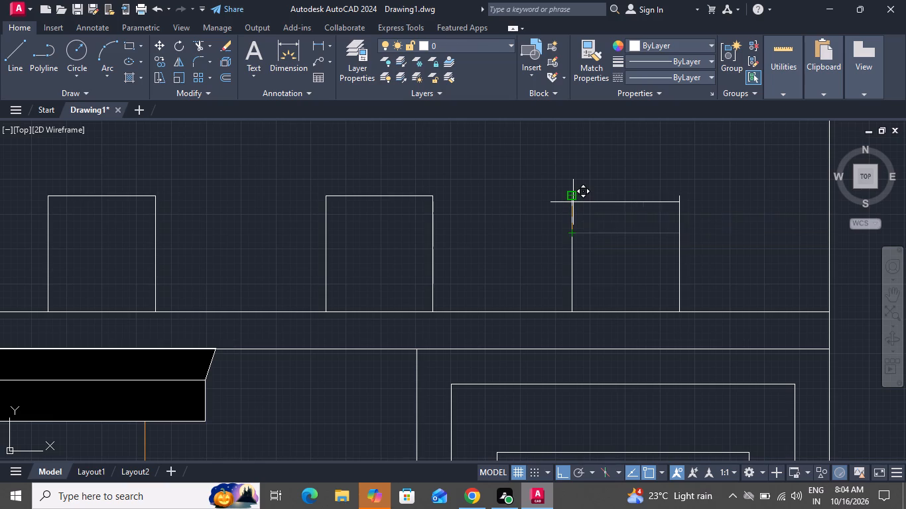
Draw a horizontal line across the full upper-floor width, between the roof line and the row of blocks.
scroll(539, 267, "down", 4)
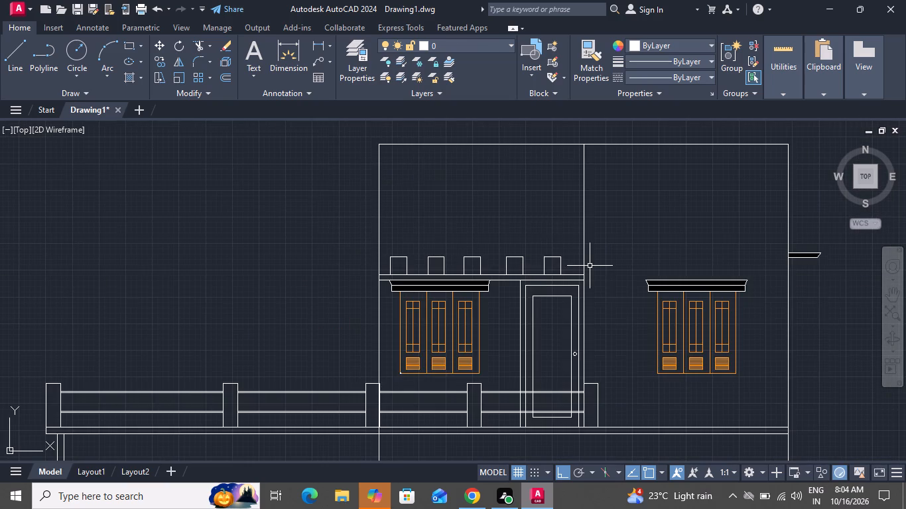
scroll(592, 266, "down", 1)
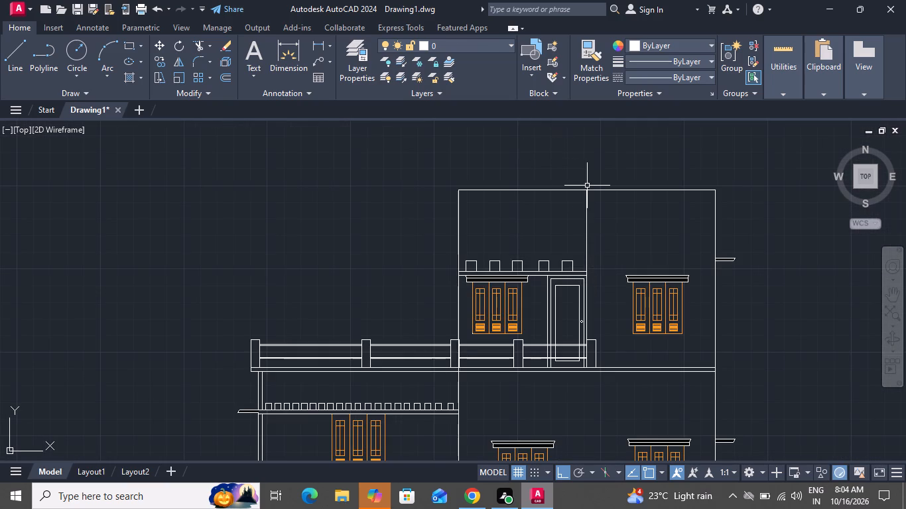
scroll(588, 186, "down", 1)
scroll(628, 177, "up", 1)
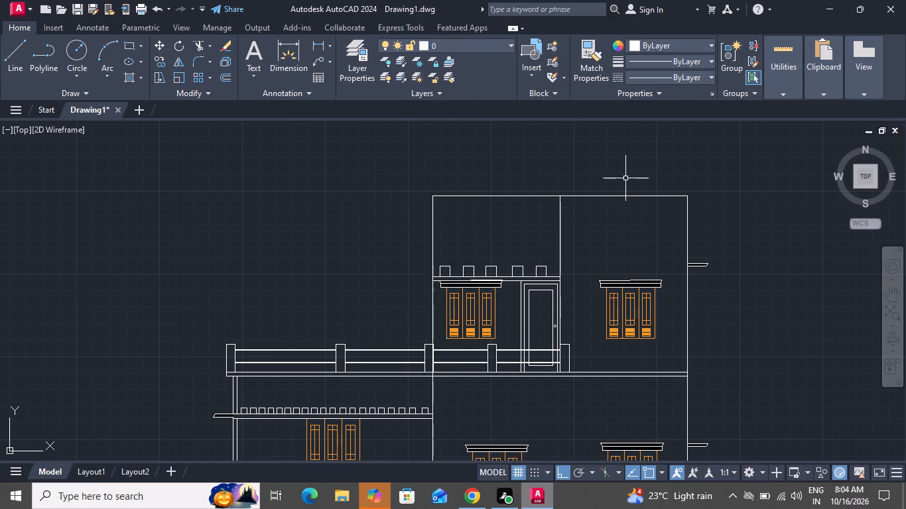
scroll(625, 178, "up", 1)
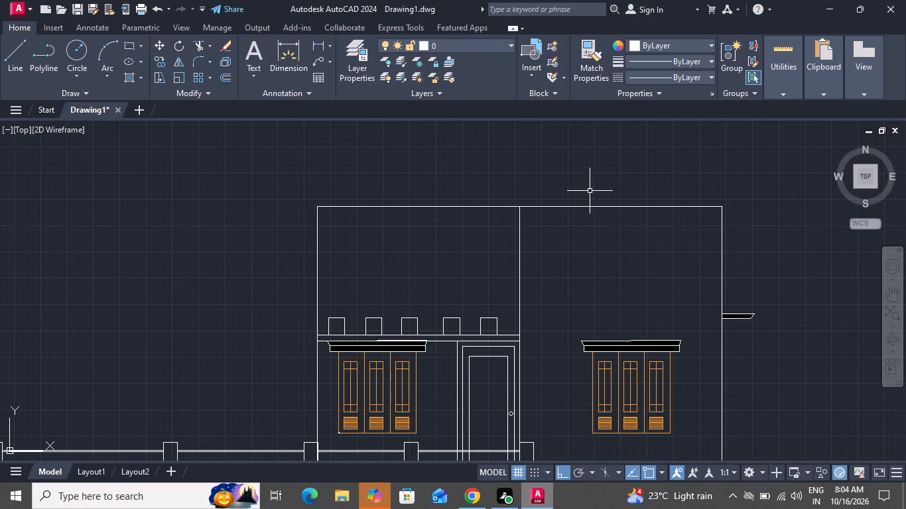
left_click(6, 61)
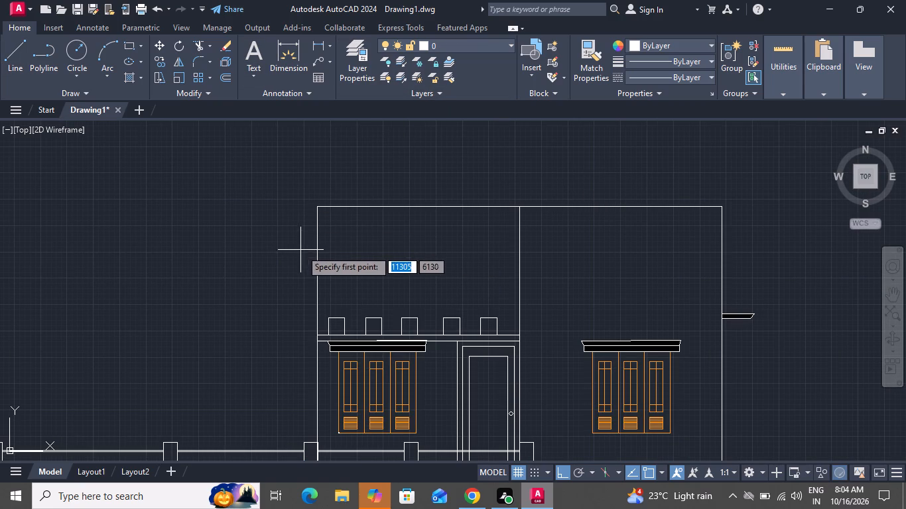
left_click(318, 256)
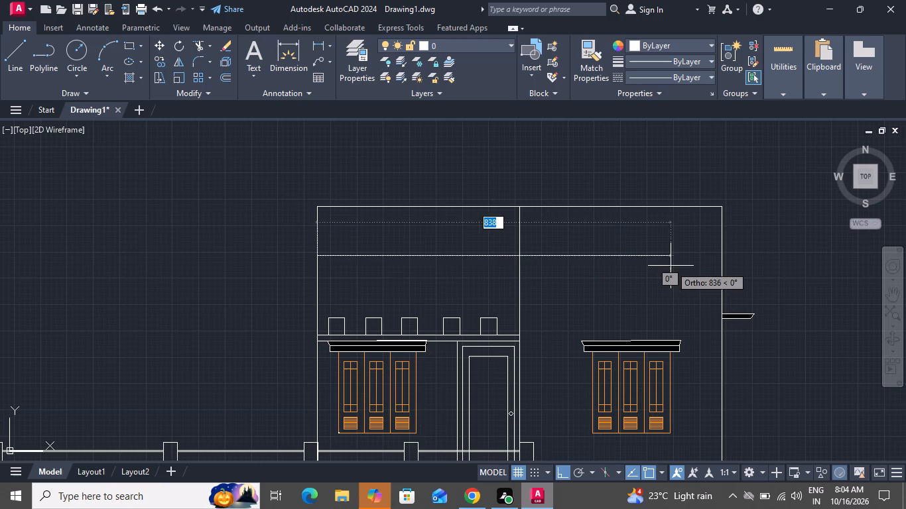
left_click(724, 258)
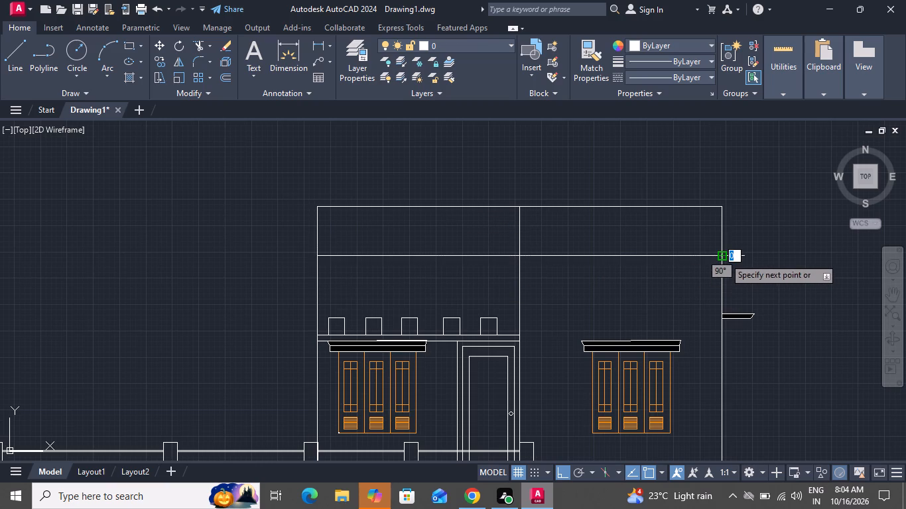
right_click(724, 258)
left_click(740, 277)
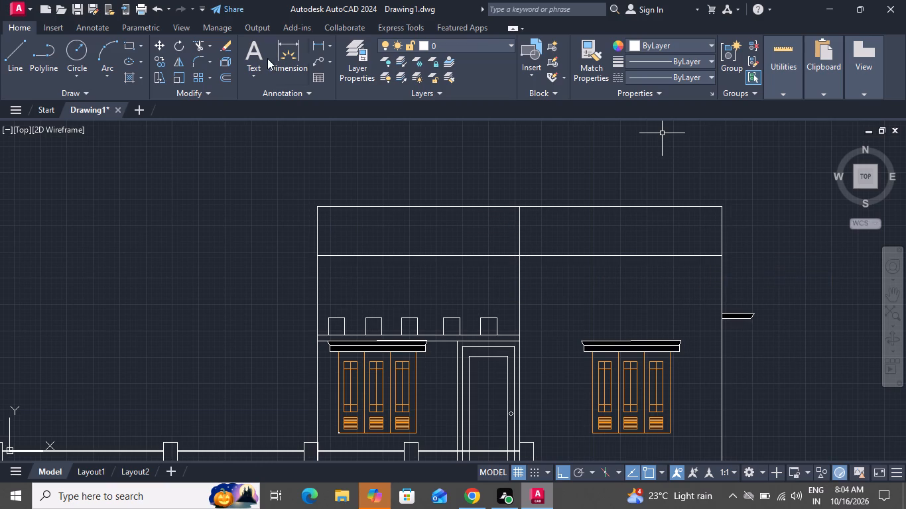
Trim the three vertical wall lines above the new horizontal line and remove the old roof line.
left_click(197, 40)
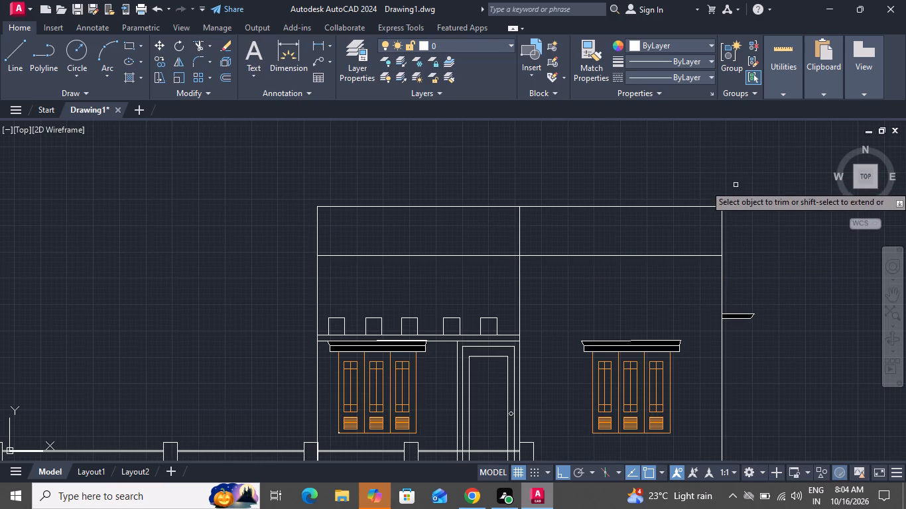
left_click(747, 207)
left_click(247, 239)
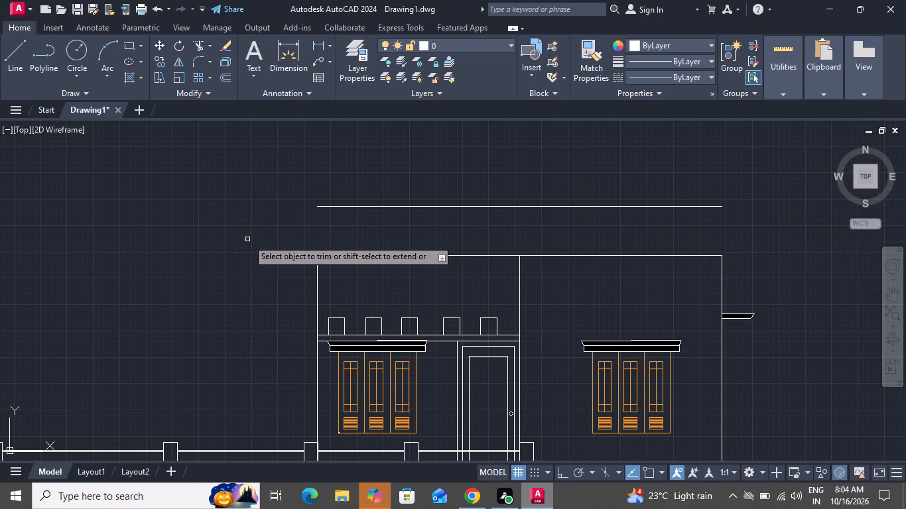
left_click(415, 230)
left_click(430, 160)
right_click(440, 150)
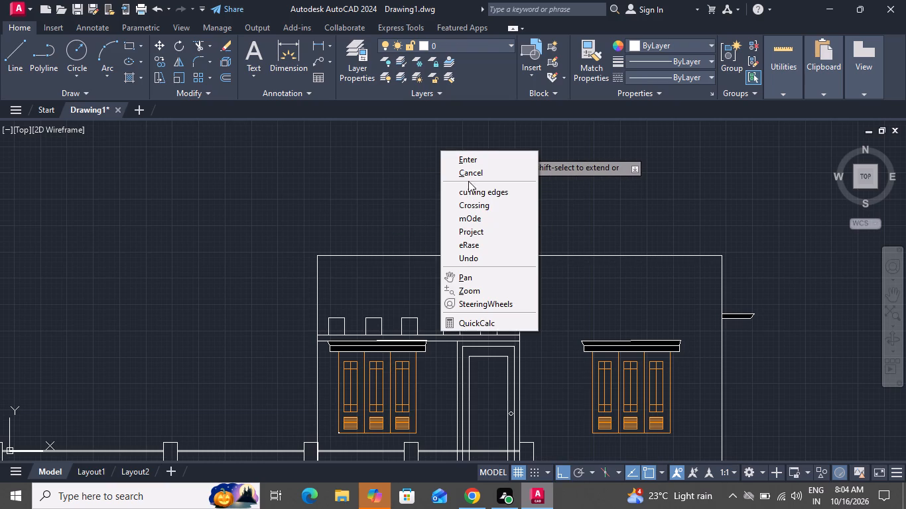
left_click(470, 171)
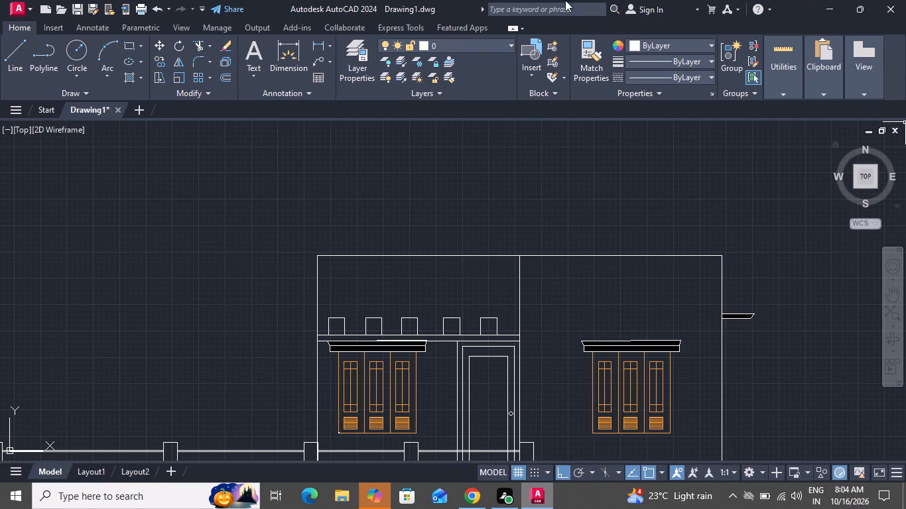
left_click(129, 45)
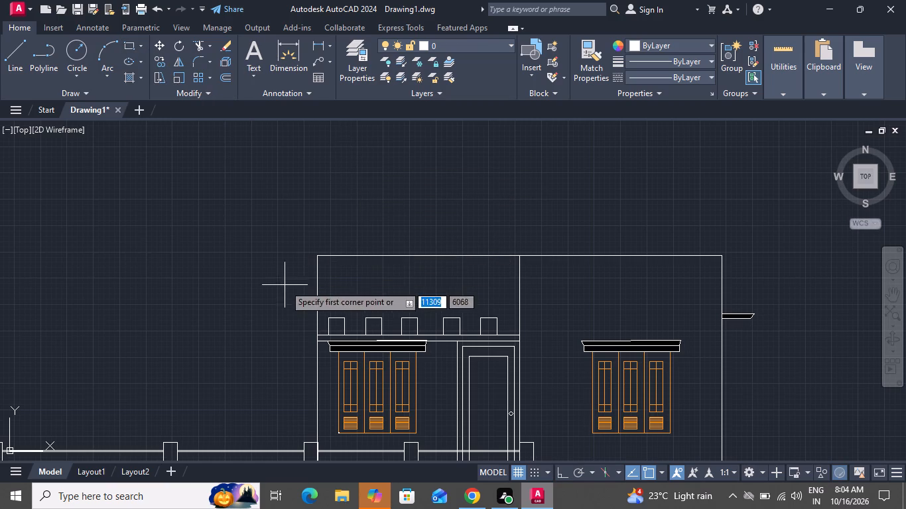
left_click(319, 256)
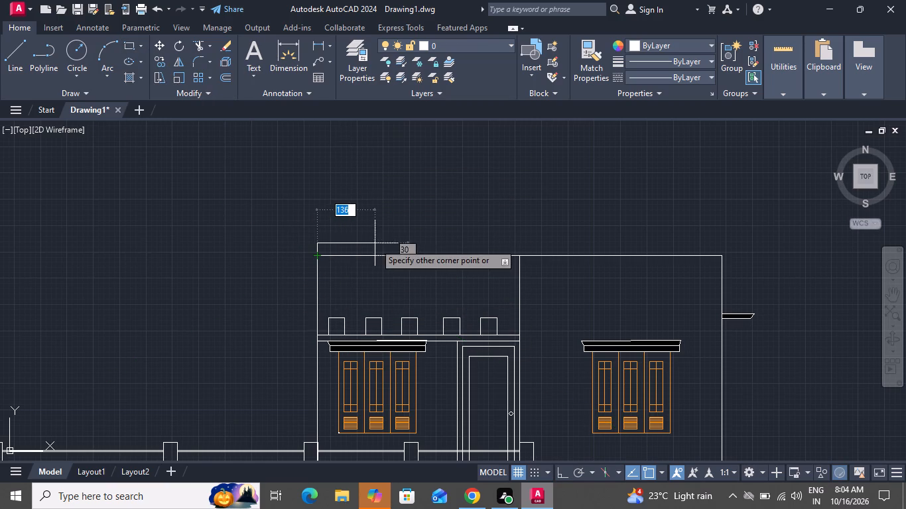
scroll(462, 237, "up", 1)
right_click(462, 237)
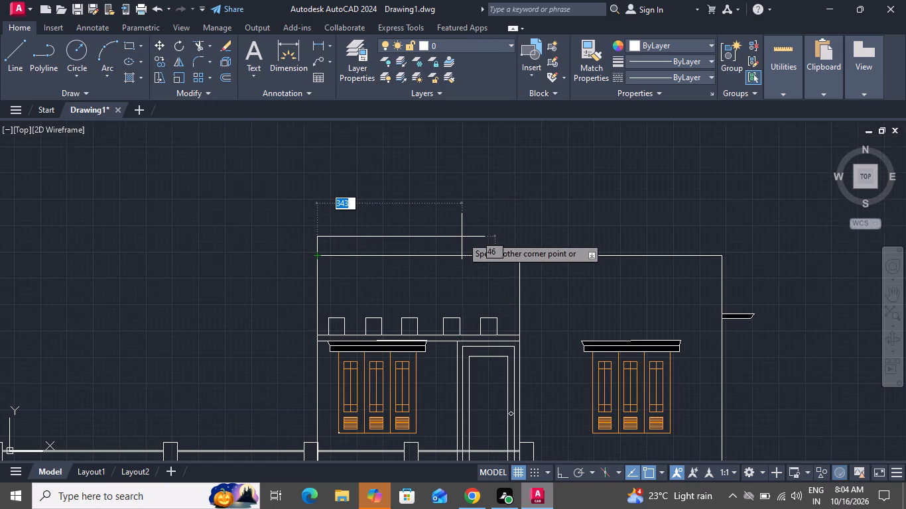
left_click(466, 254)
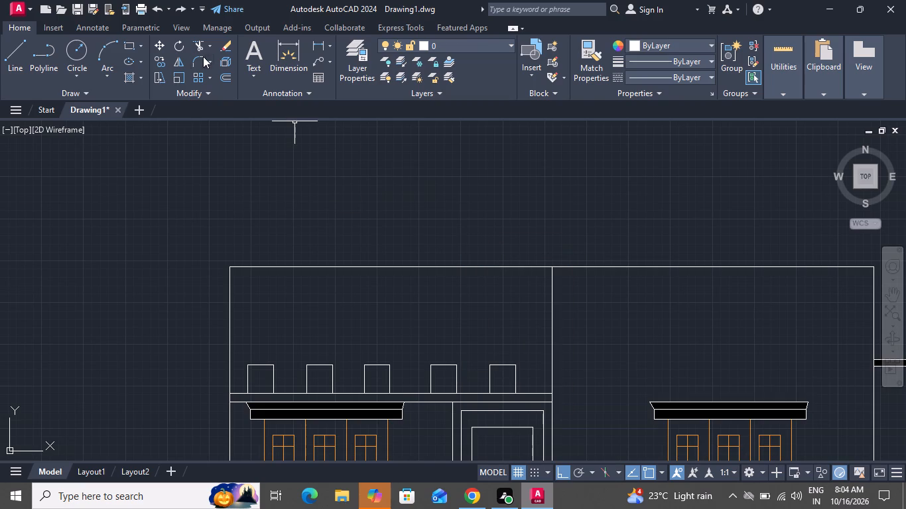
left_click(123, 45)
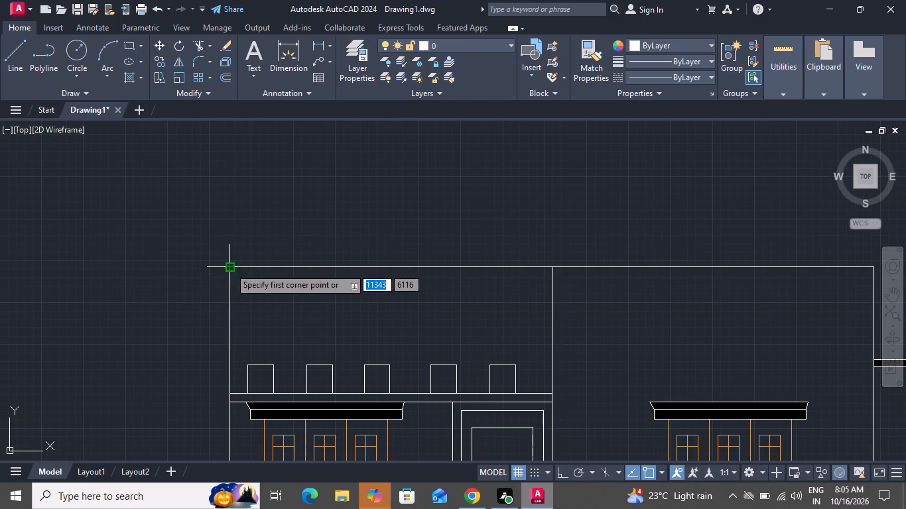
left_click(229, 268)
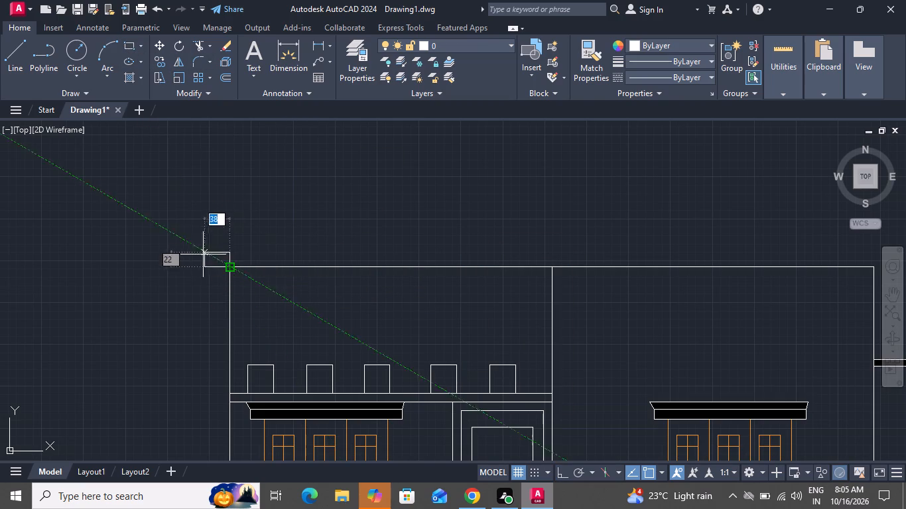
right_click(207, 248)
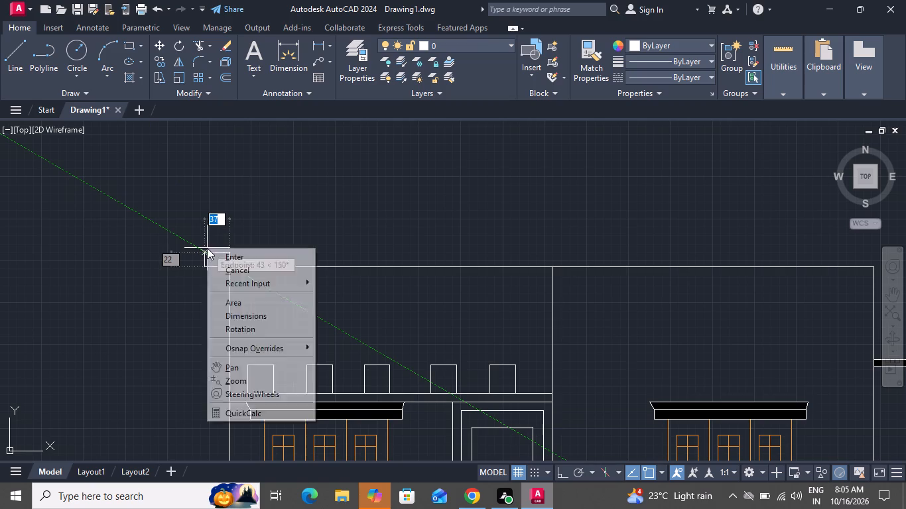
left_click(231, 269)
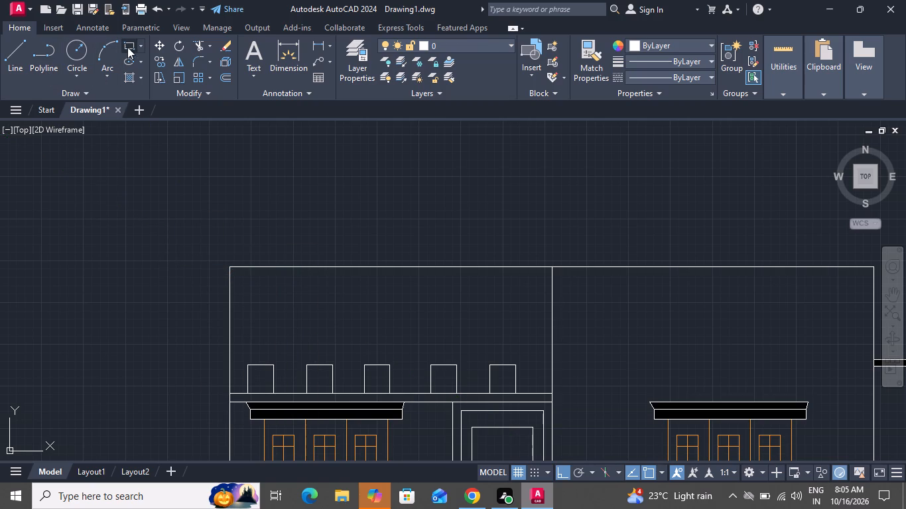
Draw a roof slab rectangle about 1046 wide and 28 high on the wall top, overhanging both outer walls.
left_click(127, 47)
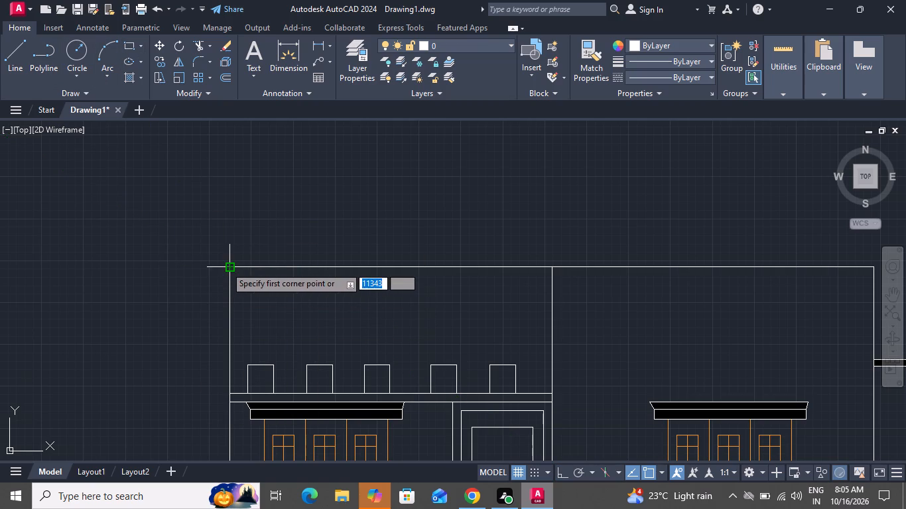
left_click(202, 264)
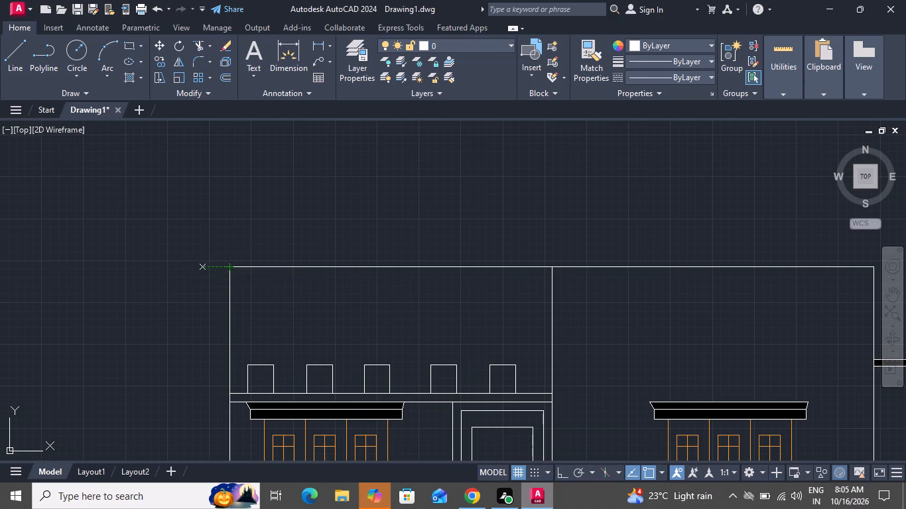
scroll(409, 218, "down", 3)
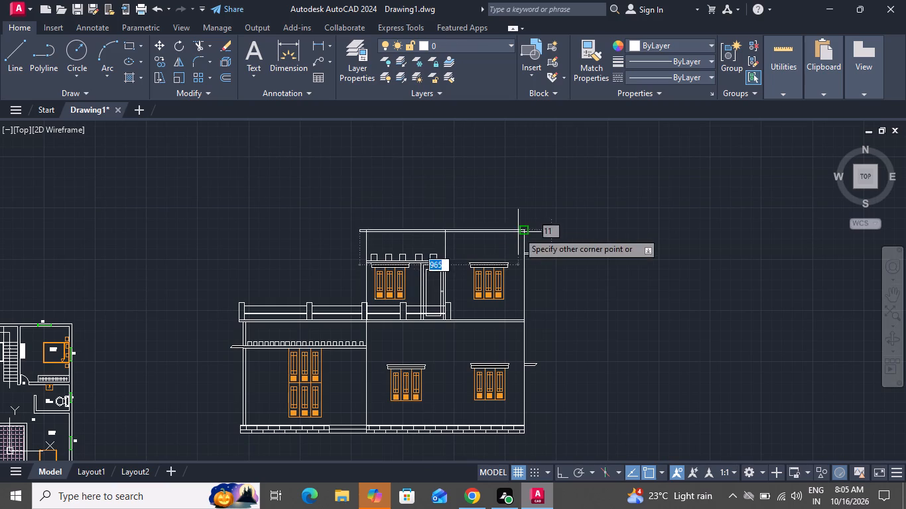
scroll(530, 223, "up", 2)
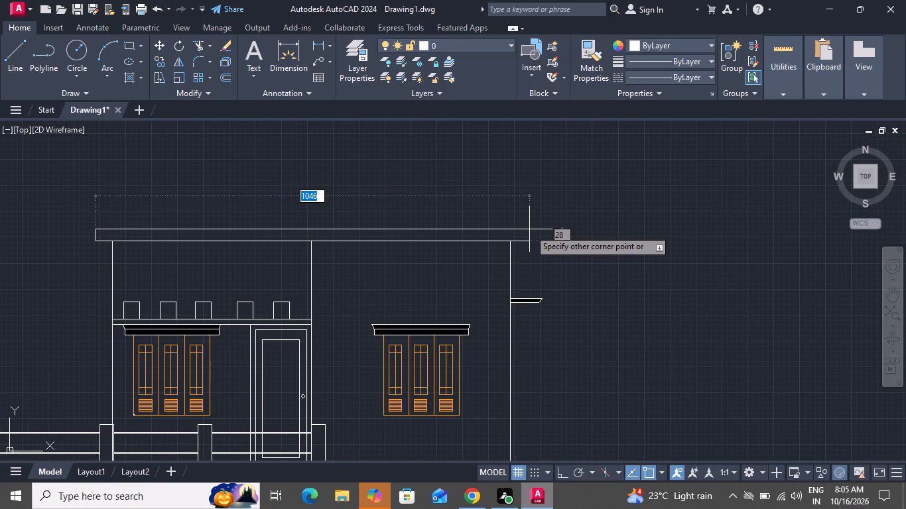
left_click(529, 229)
Draw an upright post rectangle about 46 wide on top of the roof slab, near the outer wall on the balcony side.
scroll(533, 228, "down", 1)
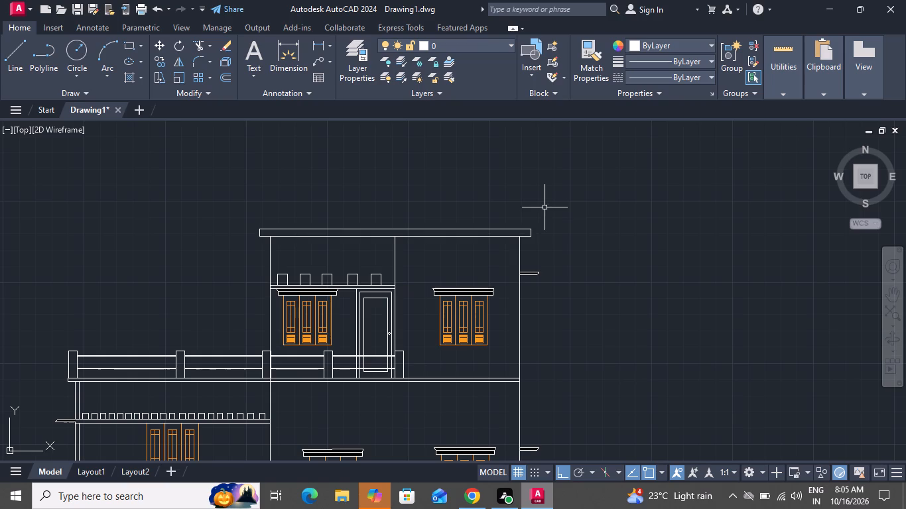
left_click(128, 44)
scroll(268, 221, "up", 2)
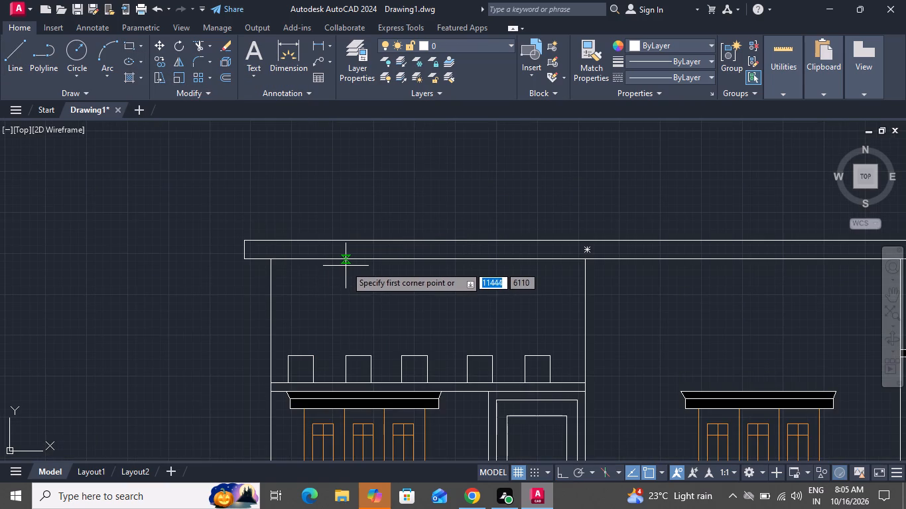
scroll(332, 267, "up", 2)
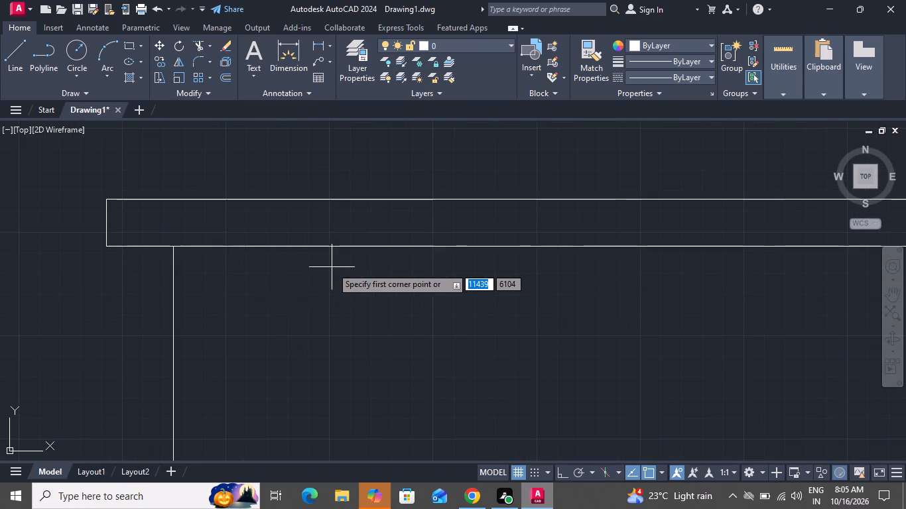
left_click(179, 199)
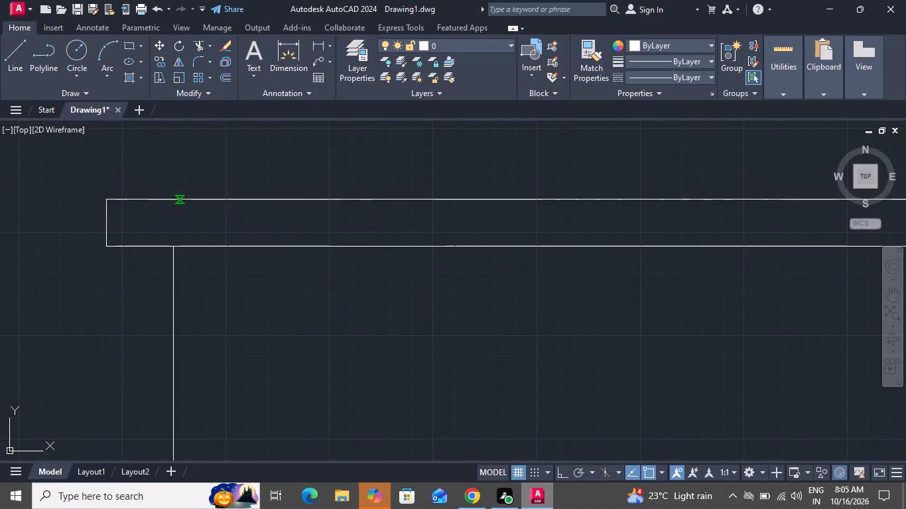
scroll(233, 207, "down", 3)
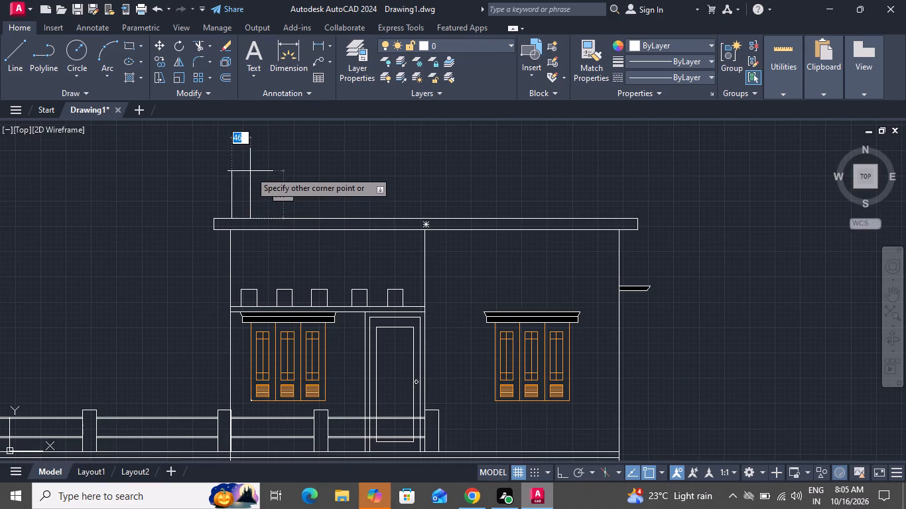
left_click(250, 171)
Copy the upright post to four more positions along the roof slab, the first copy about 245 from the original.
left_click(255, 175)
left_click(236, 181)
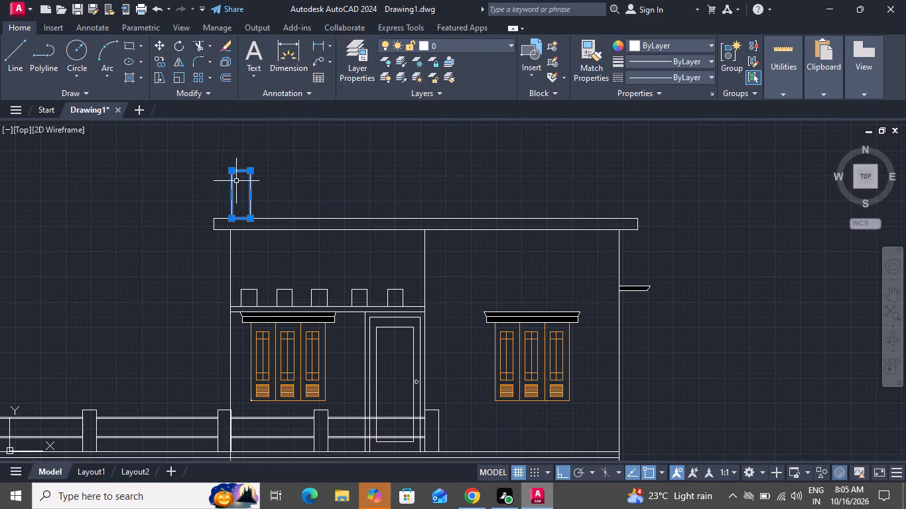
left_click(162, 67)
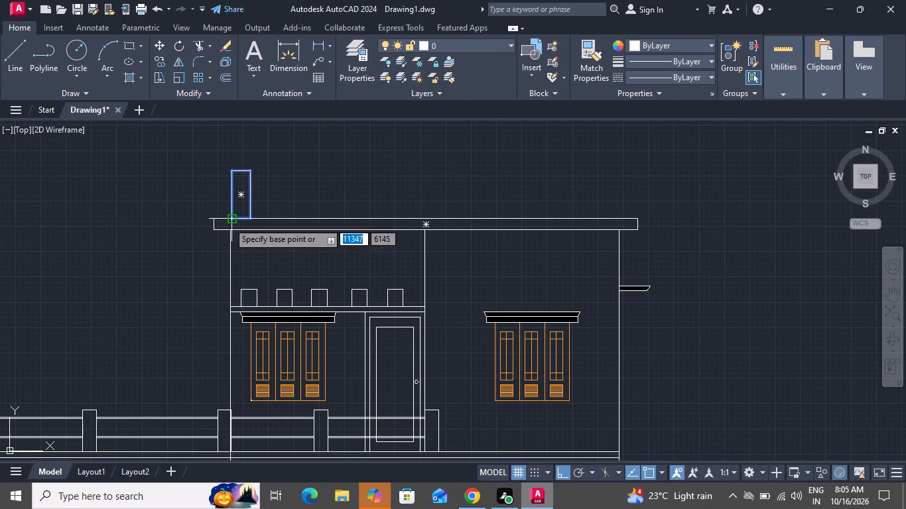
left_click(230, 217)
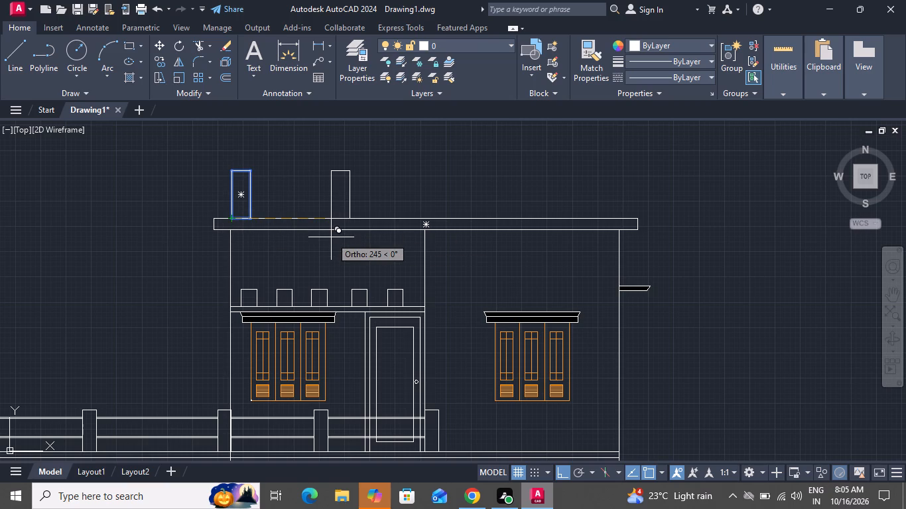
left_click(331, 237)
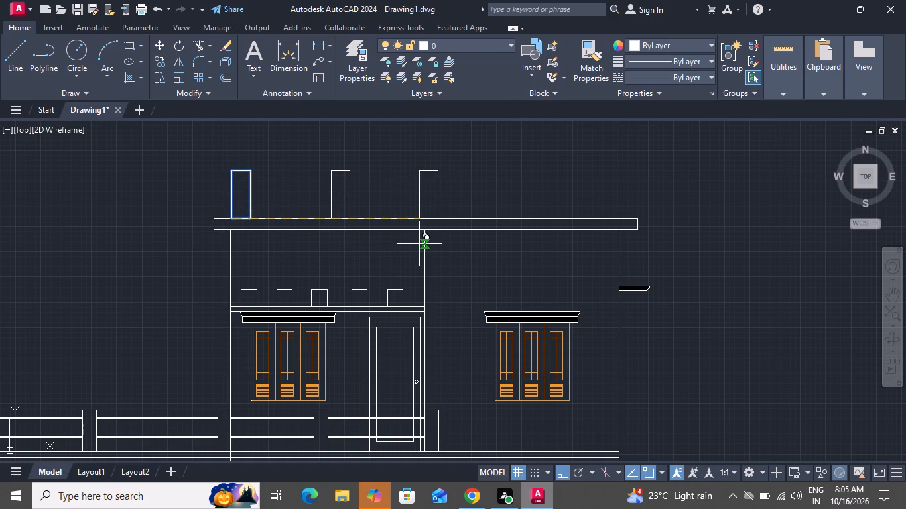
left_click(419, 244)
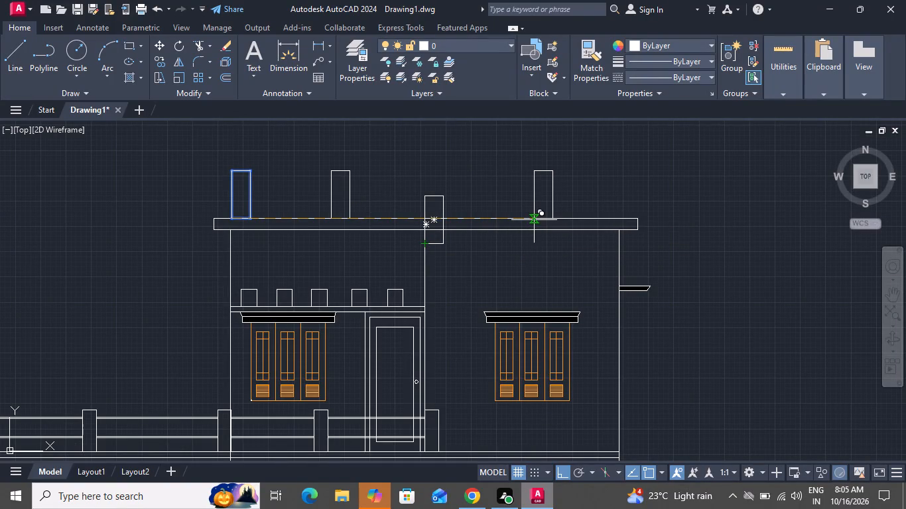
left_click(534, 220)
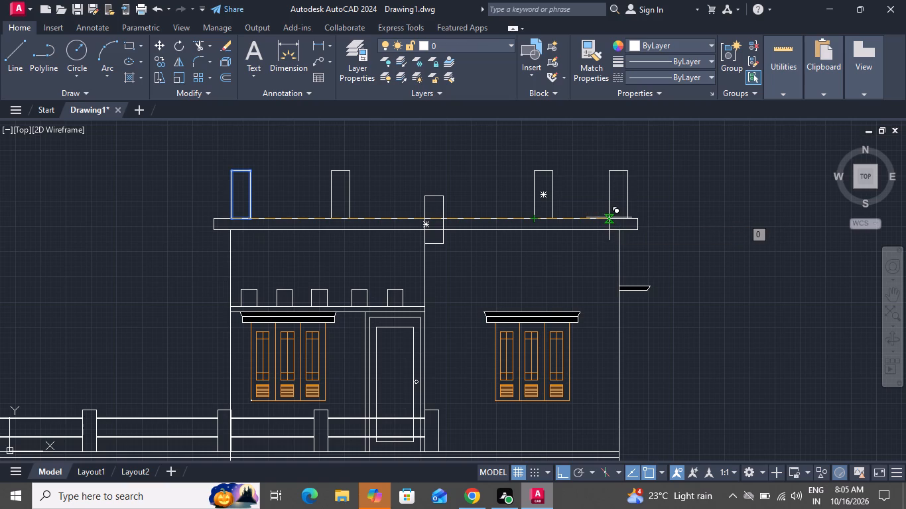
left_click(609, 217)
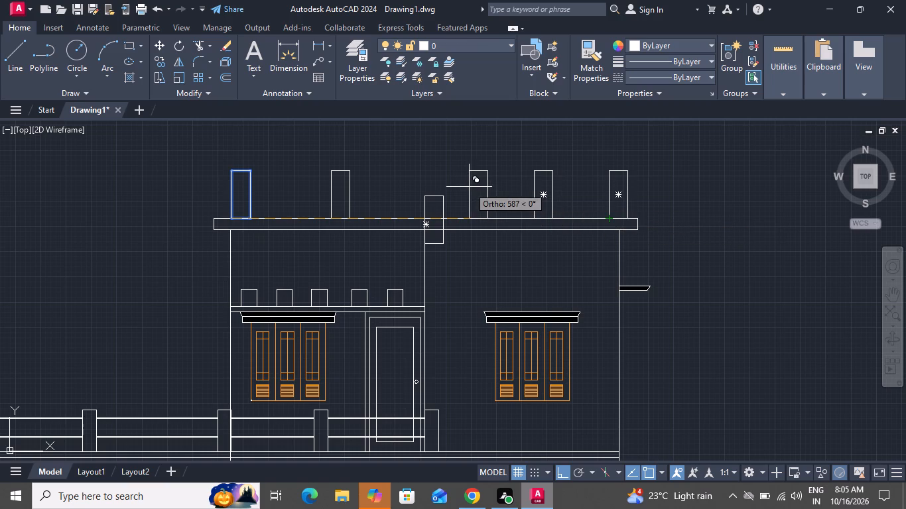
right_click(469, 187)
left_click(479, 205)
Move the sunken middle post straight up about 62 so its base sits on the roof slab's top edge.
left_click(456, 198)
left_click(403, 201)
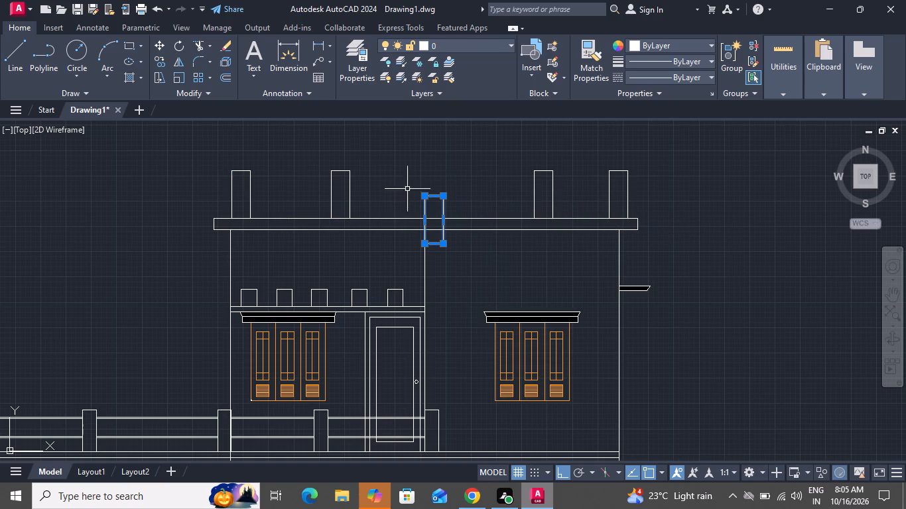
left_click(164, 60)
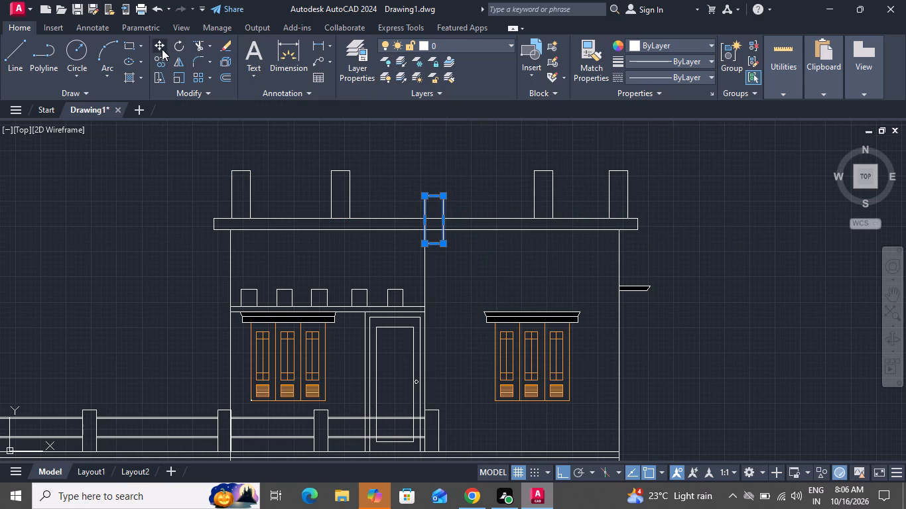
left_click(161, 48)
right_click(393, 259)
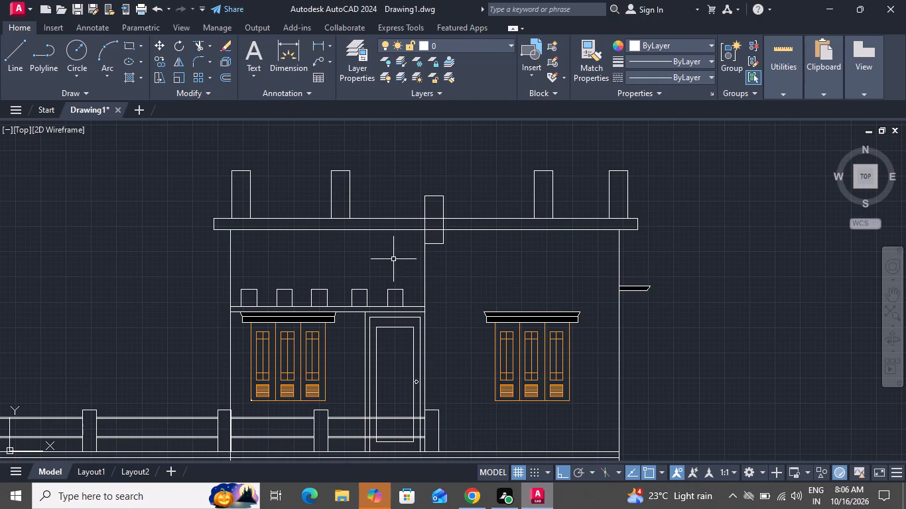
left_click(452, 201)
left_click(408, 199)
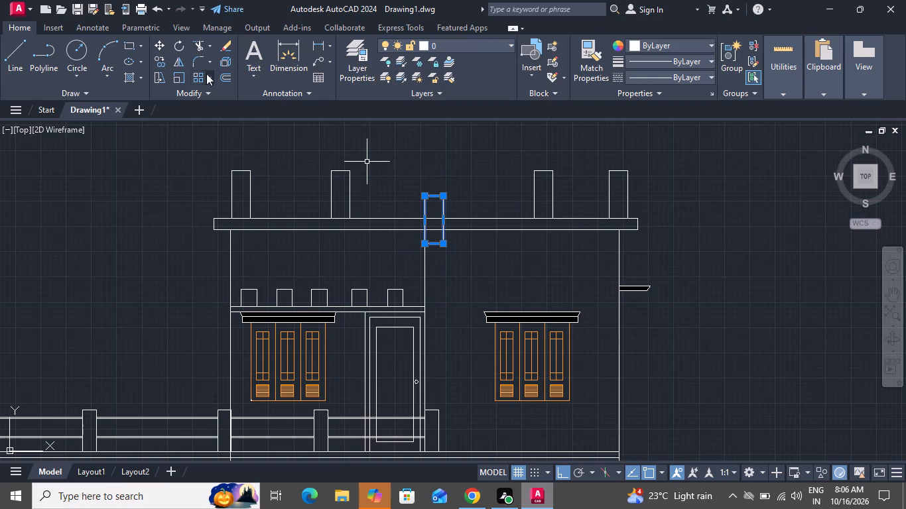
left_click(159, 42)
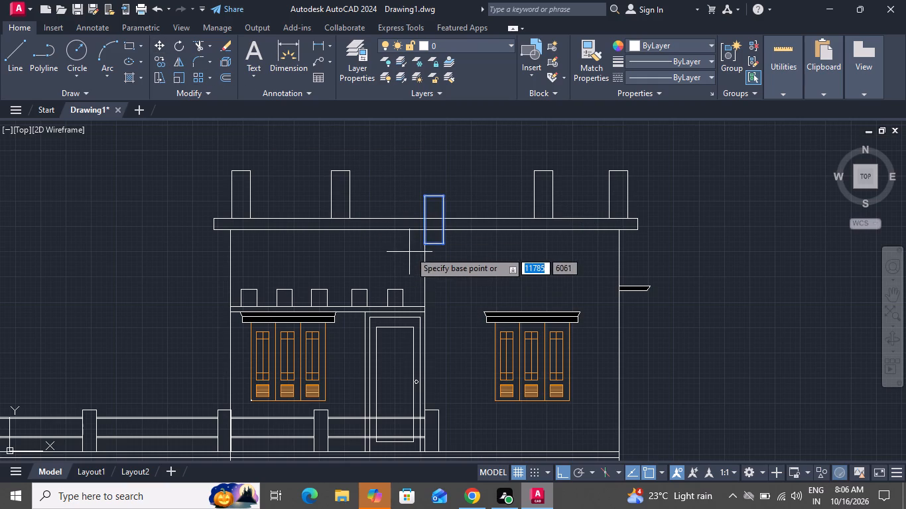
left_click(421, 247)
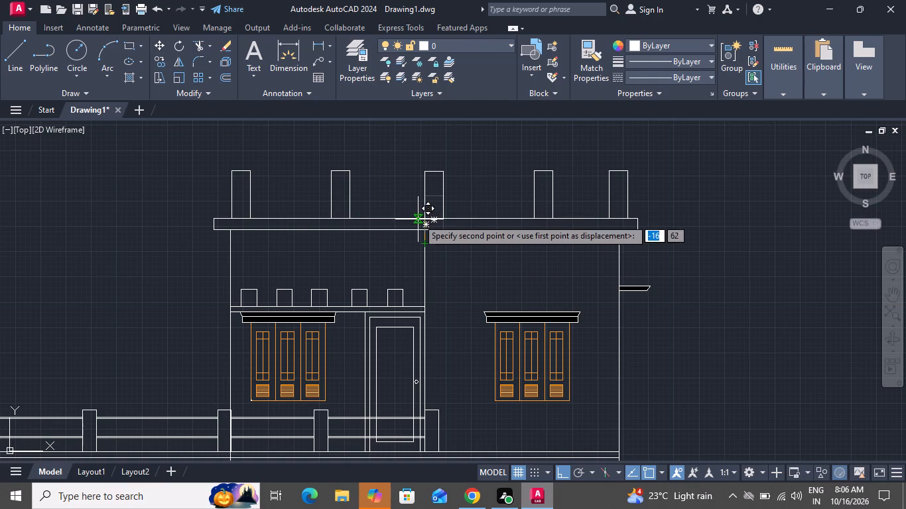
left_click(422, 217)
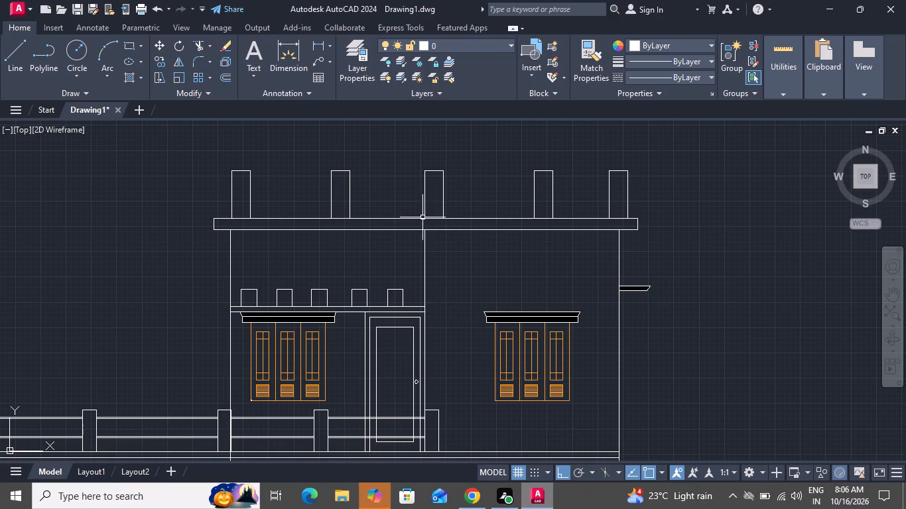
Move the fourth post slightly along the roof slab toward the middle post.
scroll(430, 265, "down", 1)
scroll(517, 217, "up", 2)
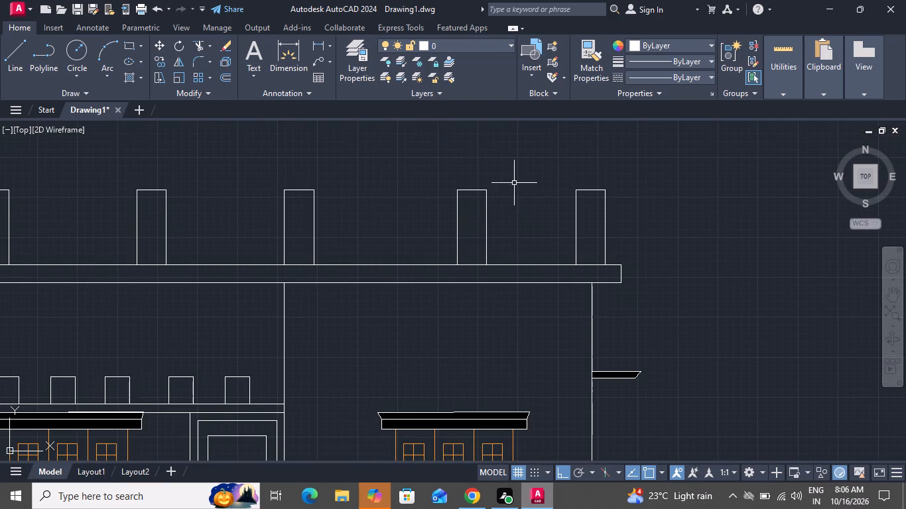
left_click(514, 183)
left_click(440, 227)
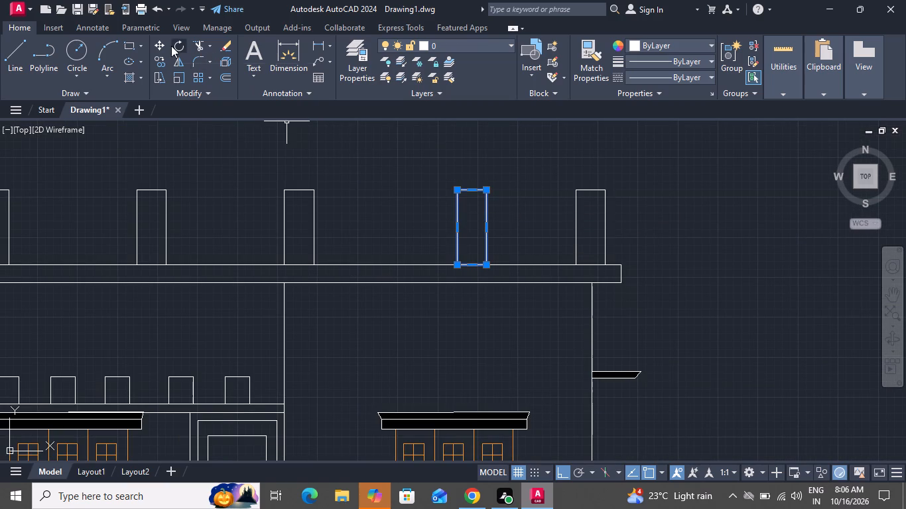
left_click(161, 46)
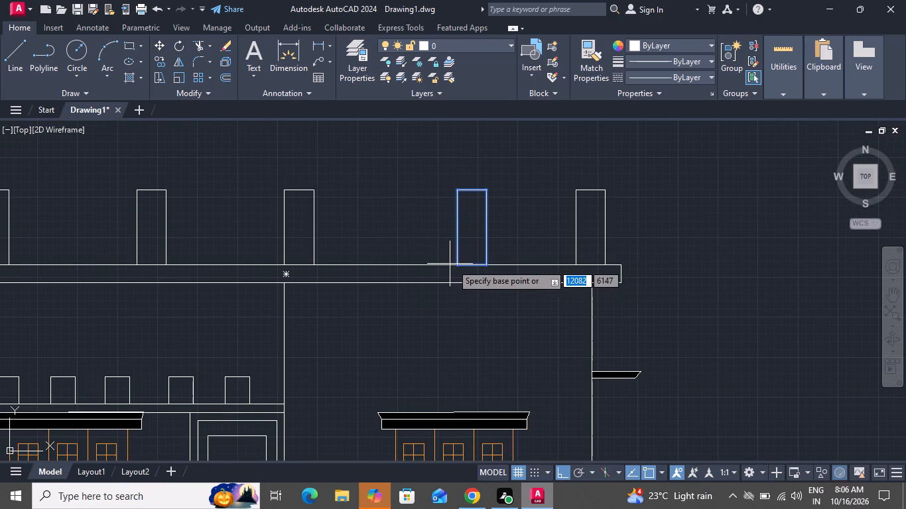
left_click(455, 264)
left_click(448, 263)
Delete all five upright posts standing on the roof slab.
scroll(529, 320, "down", 2)
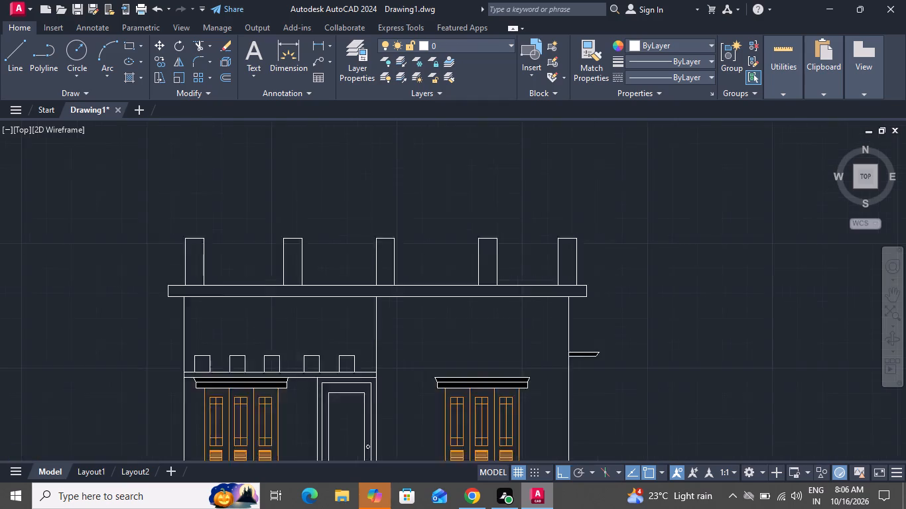
scroll(531, 321, "down", 2)
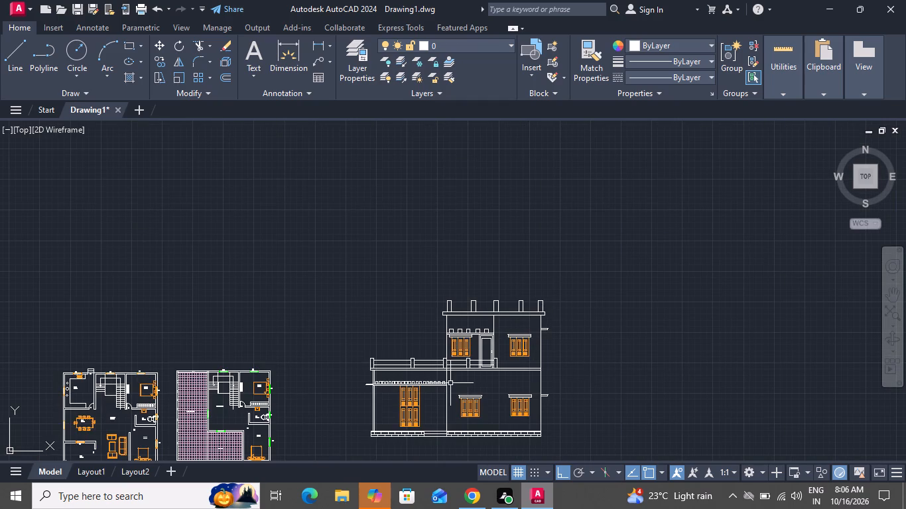
scroll(450, 383, "up", 2)
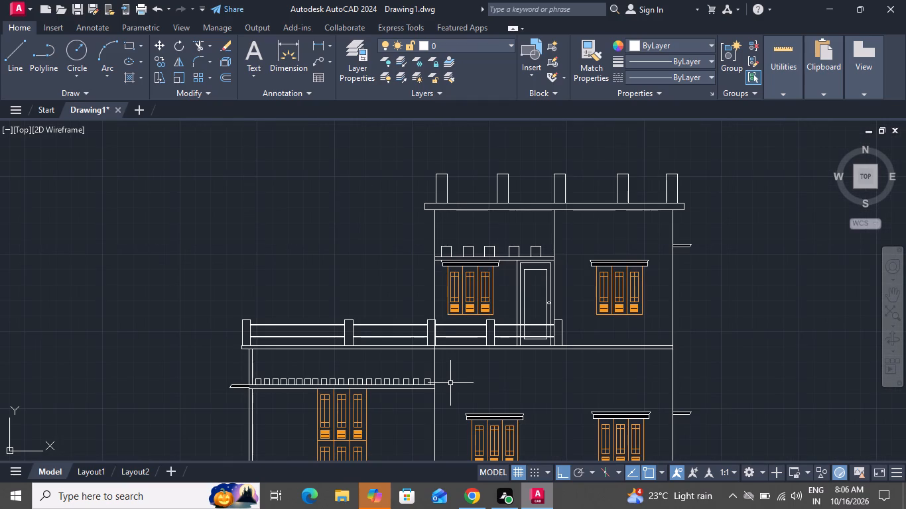
scroll(450, 383, "down", 3)
scroll(450, 394, "up", 3)
left_click(694, 133)
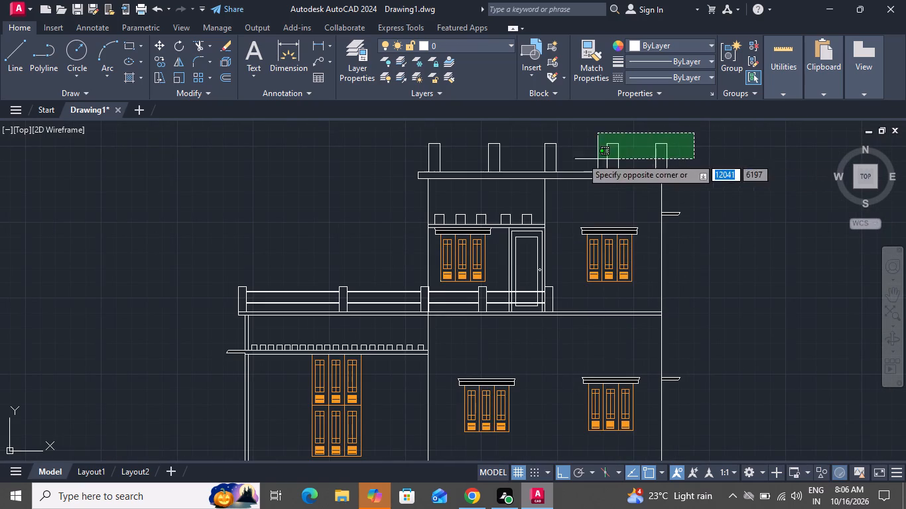
left_click(398, 162)
key("Delete")
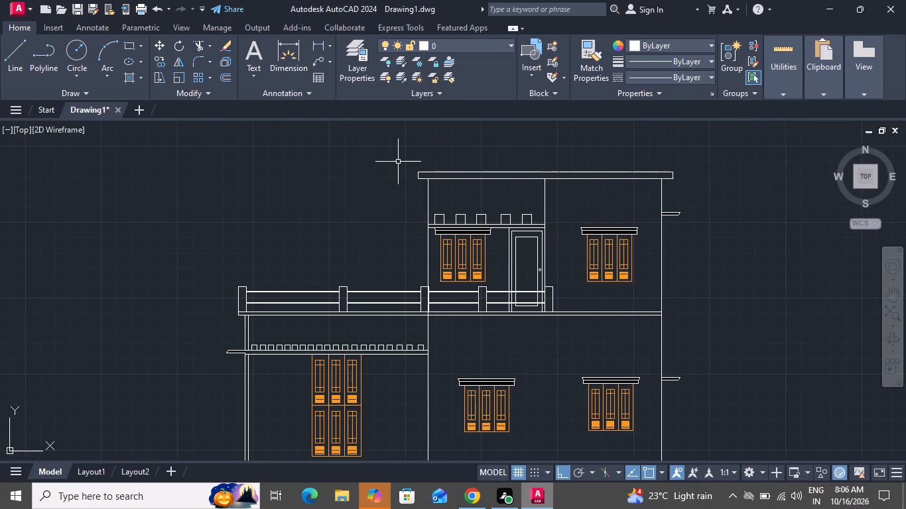
Copy the balcony railing's outer end post onto the roof slab's top edge at five positions spread across its width, with ortho off.
scroll(274, 274, "up", 2)
left_click(198, 301)
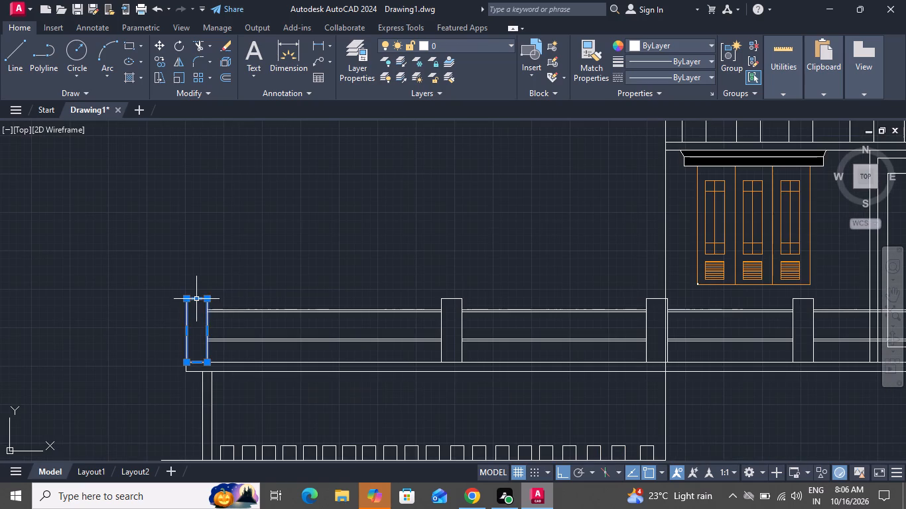
left_click(166, 64)
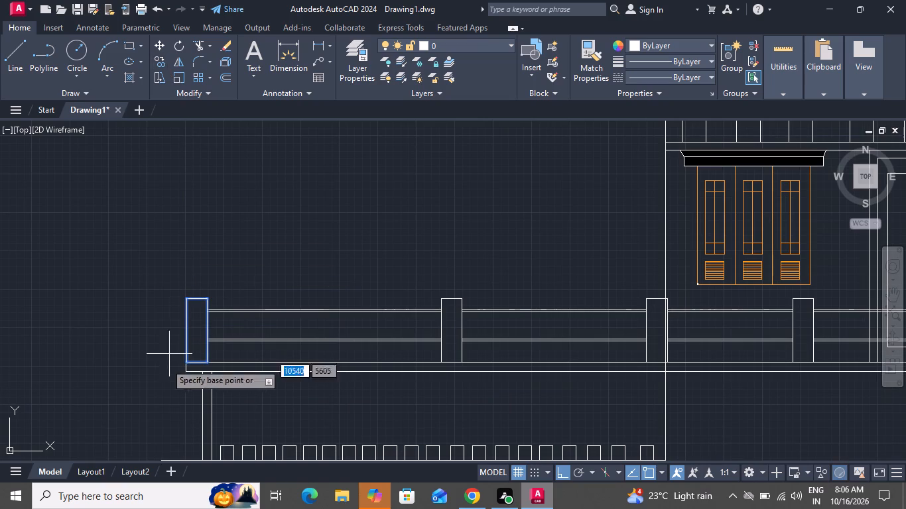
left_click(182, 363)
scroll(517, 431, "down", 2)
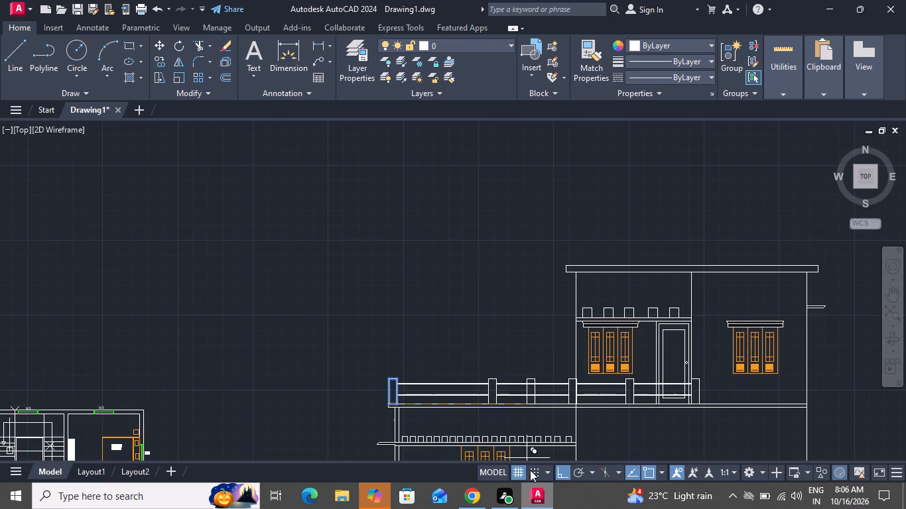
left_click(562, 473)
scroll(586, 276, "up", 3)
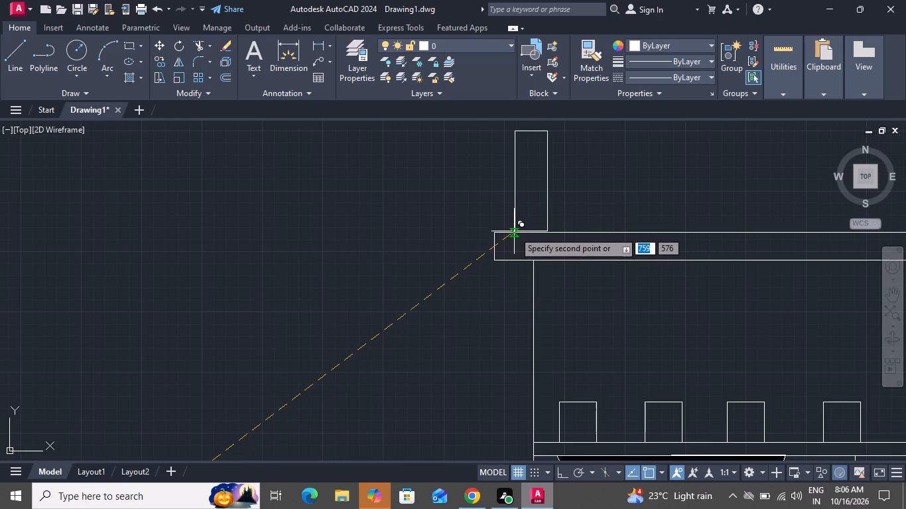
left_click(514, 231)
scroll(562, 237, "down", 2)
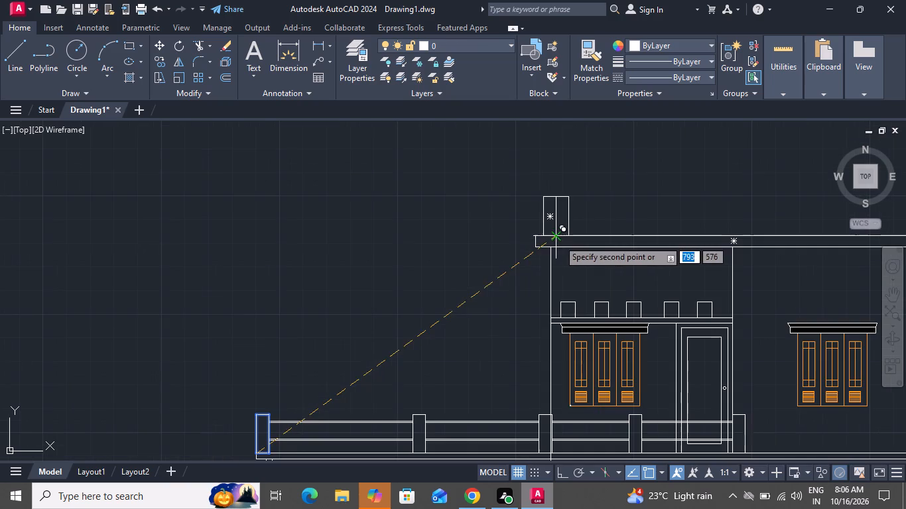
left_click(635, 236)
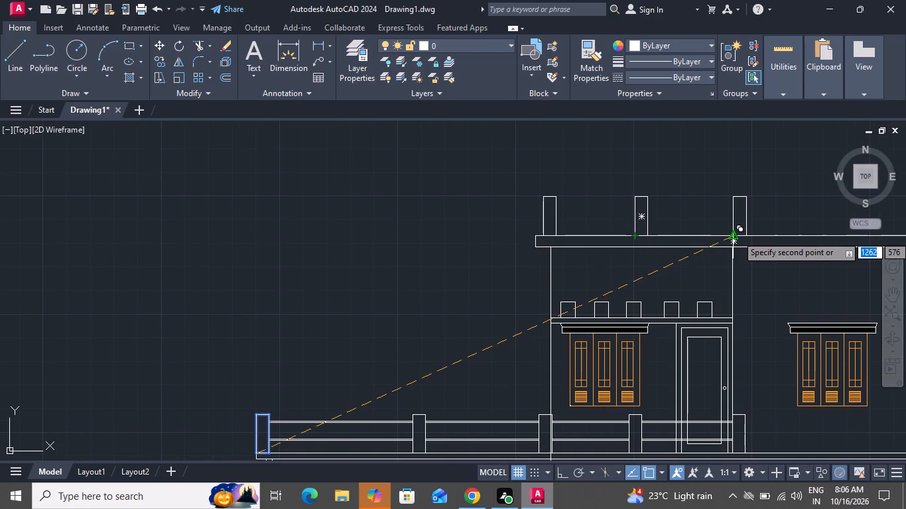
left_click(737, 235)
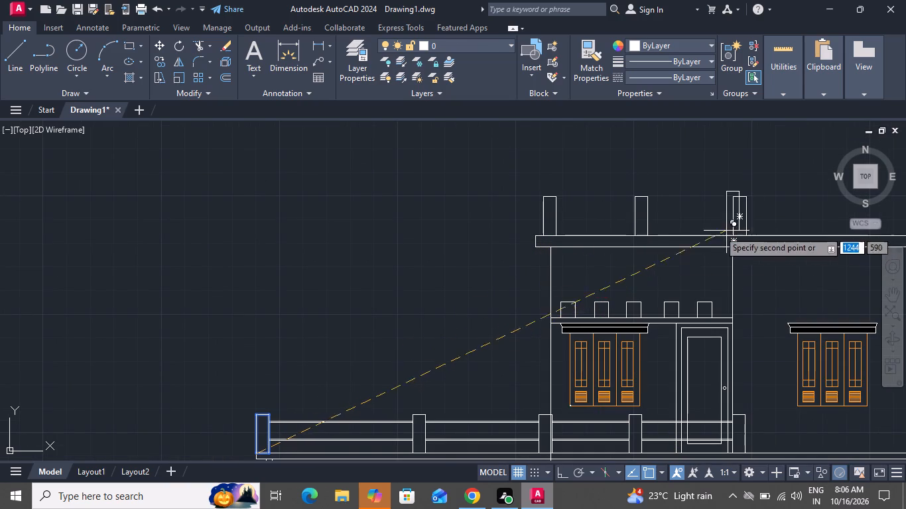
scroll(612, 278, "down", 1)
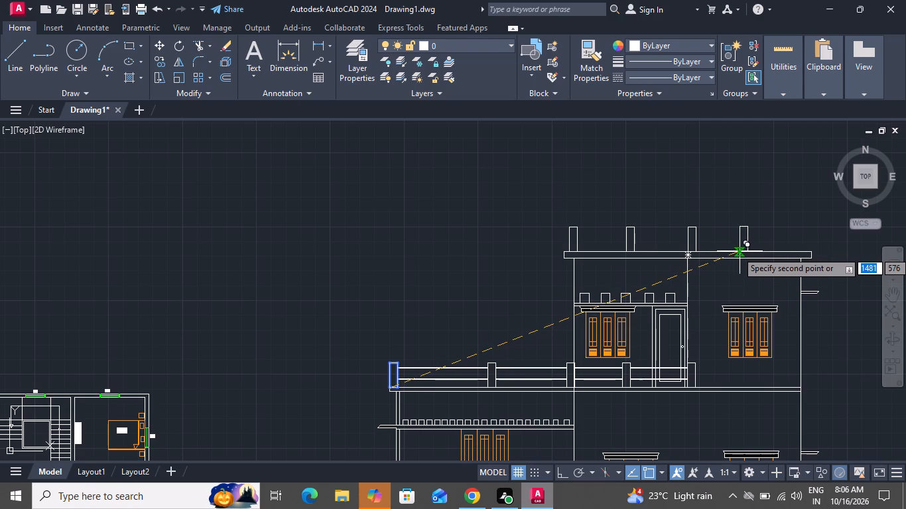
left_click(740, 251)
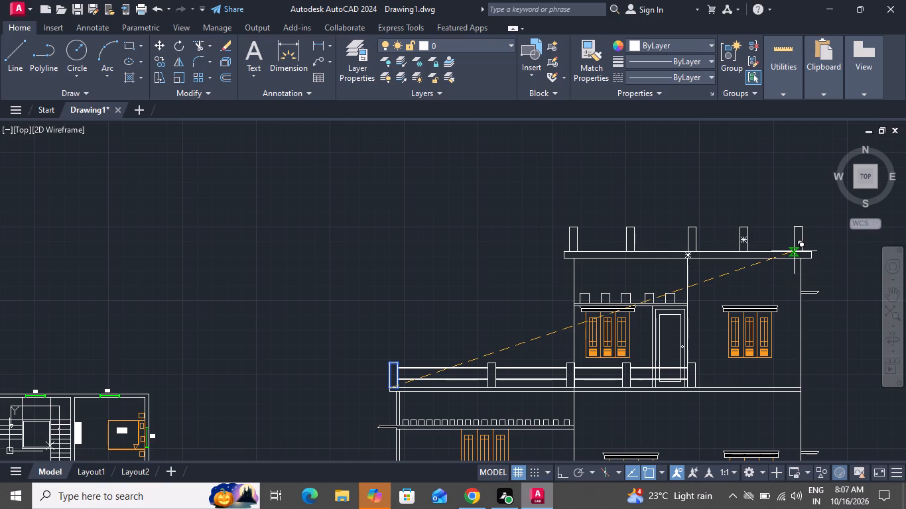
left_click(794, 251)
right_click(506, 241)
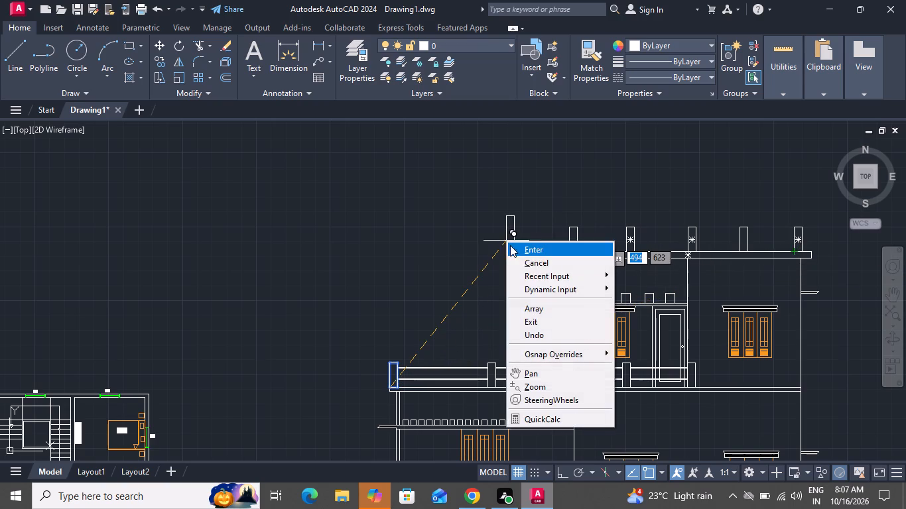
left_click(521, 257)
Draw a lower rail line above the roof slab, from the first post's inner edge to the last post's inner edge.
scroll(491, 243, "down", 2)
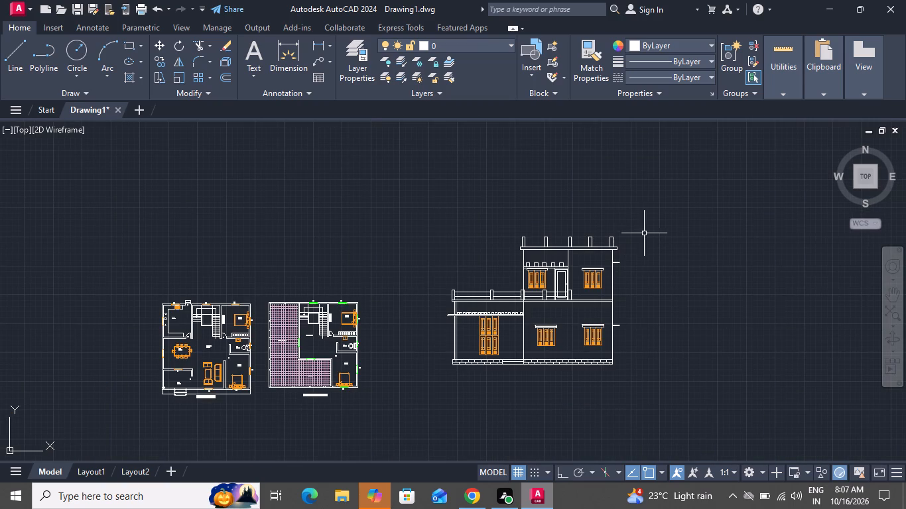
scroll(576, 223, "up", 2)
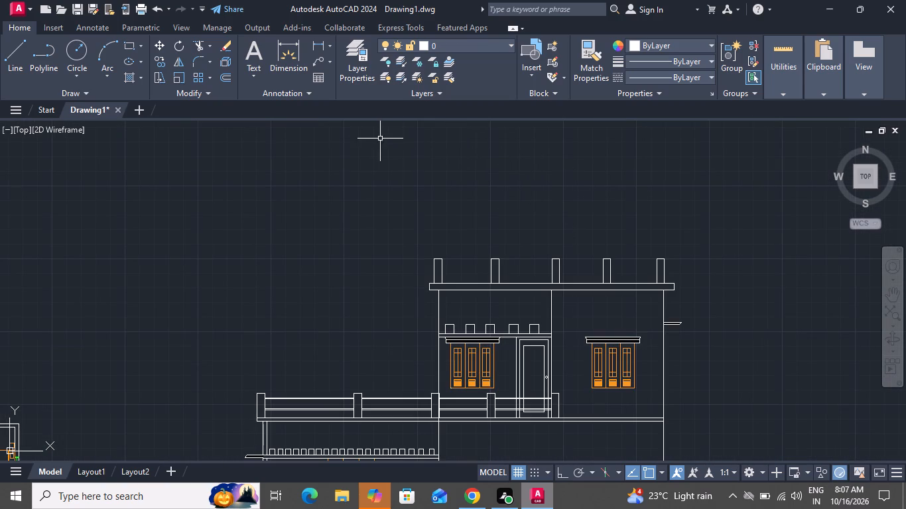
left_click(8, 54)
scroll(476, 274, "up", 2)
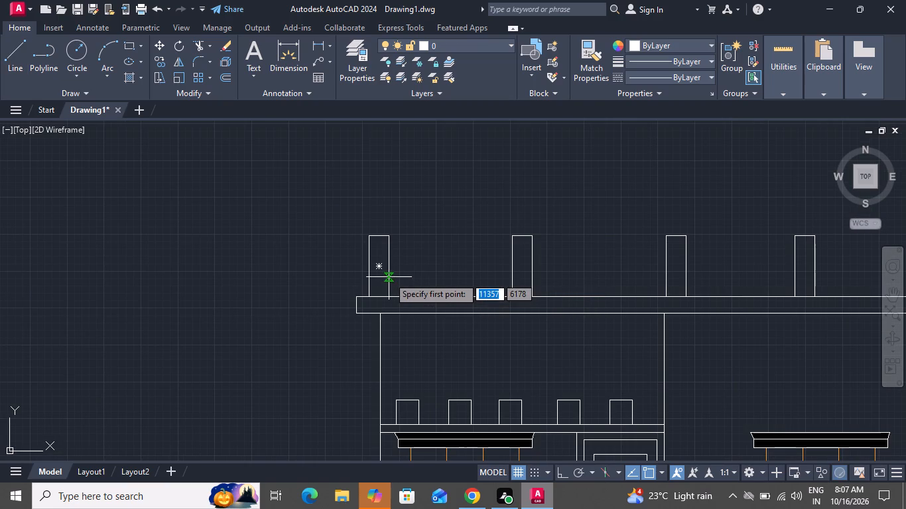
left_click(389, 277)
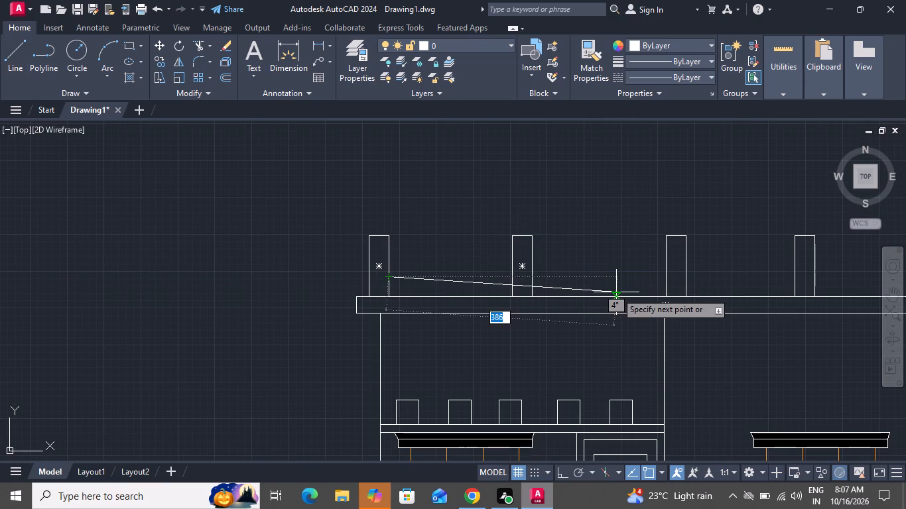
scroll(616, 292, "down", 1)
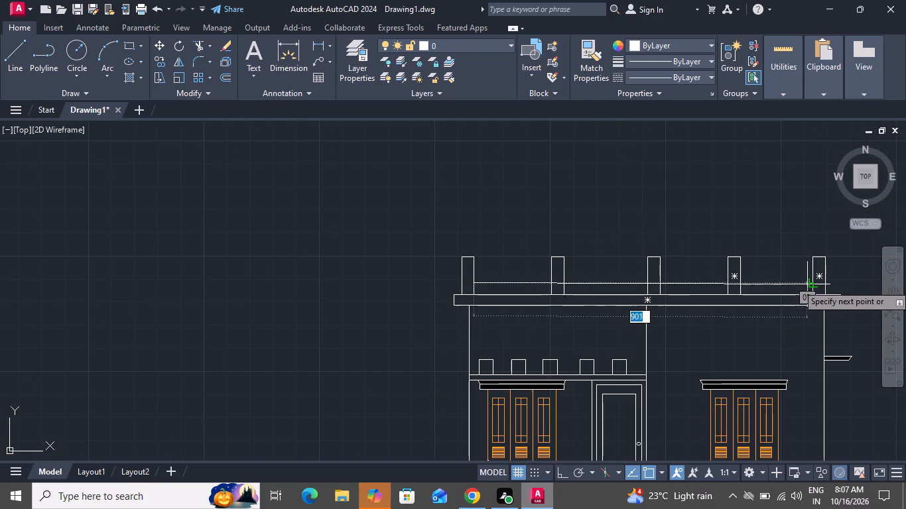
left_click(809, 284)
right_click(810, 285)
left_click(832, 300)
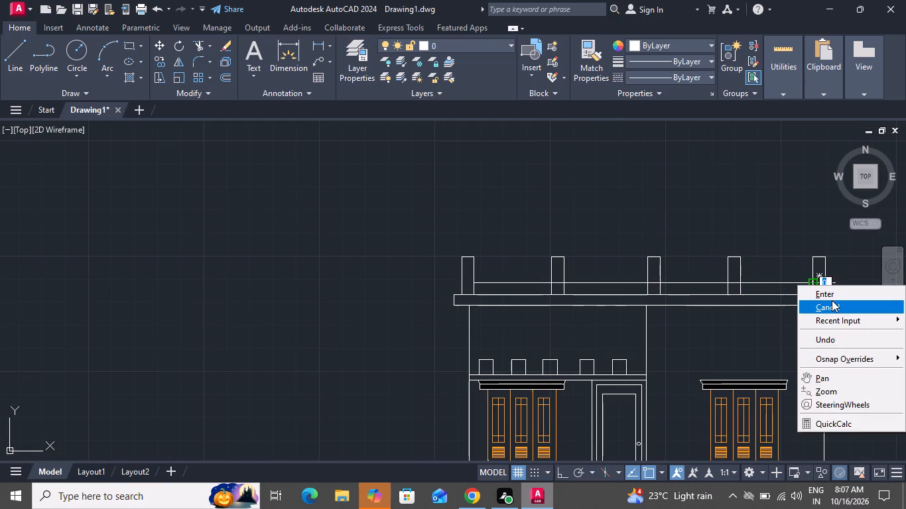
Offset the lower parapet rail line upward by 2.
type("o")
key("space")
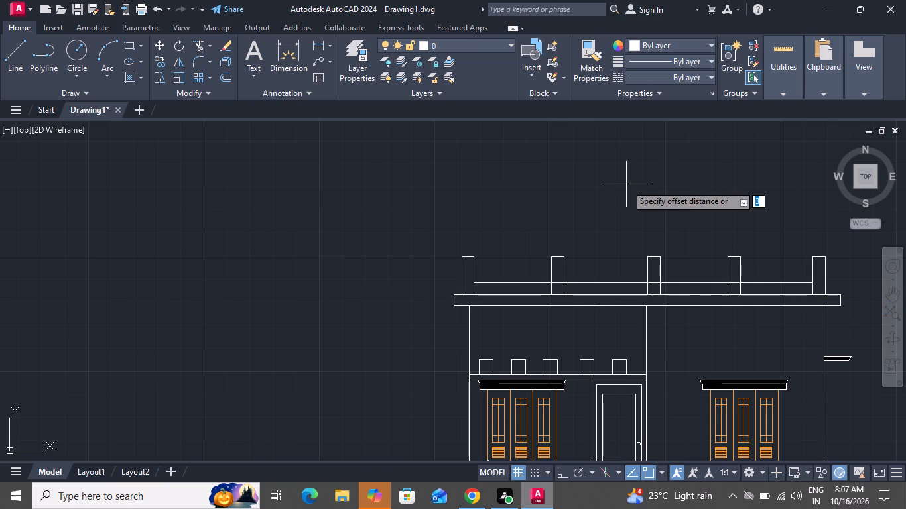
type("2")
key("space")
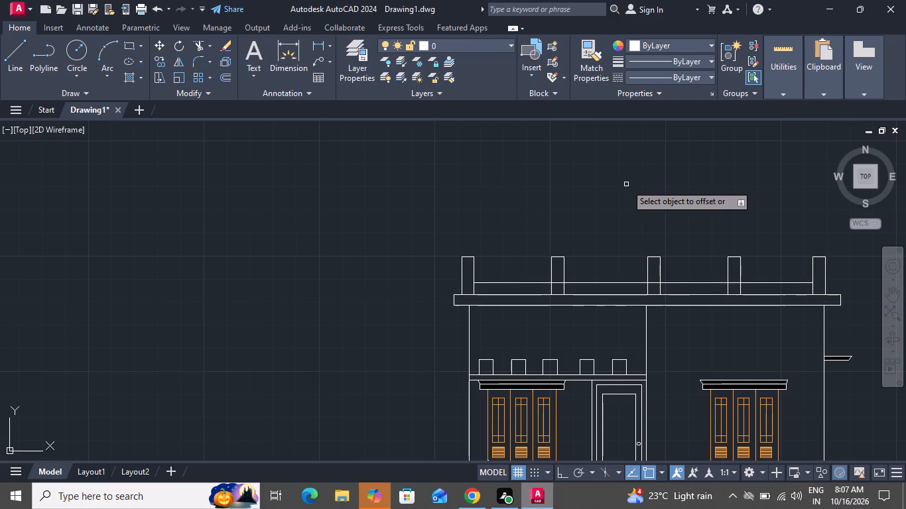
left_click(630, 283)
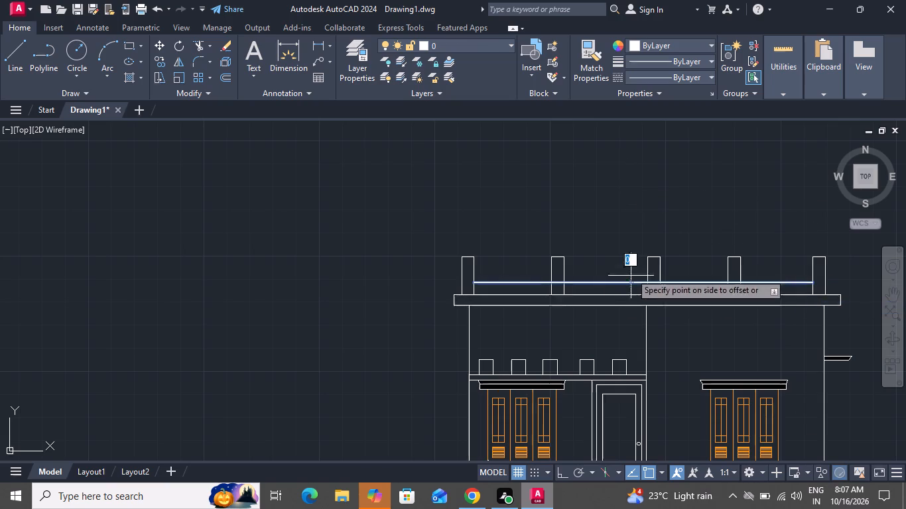
left_click(631, 269)
right_click(633, 252)
left_click(650, 273)
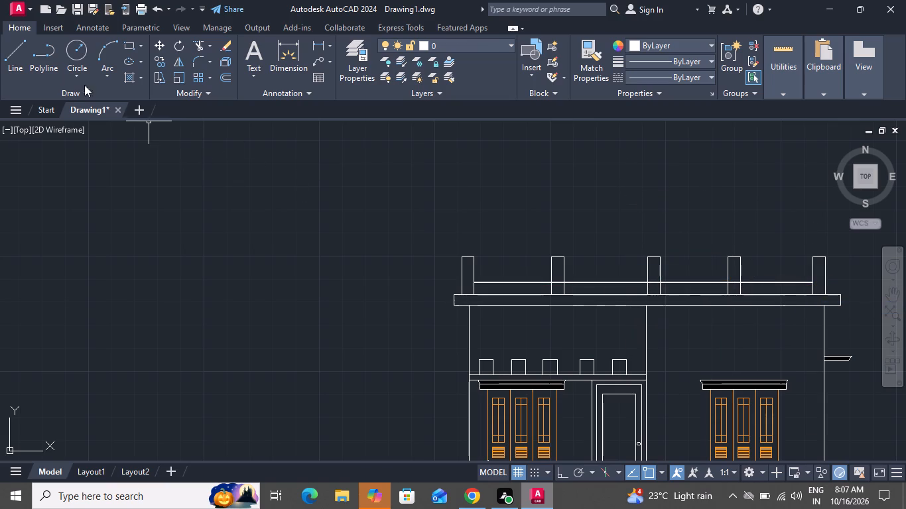
With ortho on, draw a horizontal upper rail line about 908 long between the inner edges of the parapet's two end posts.
left_click(11, 48)
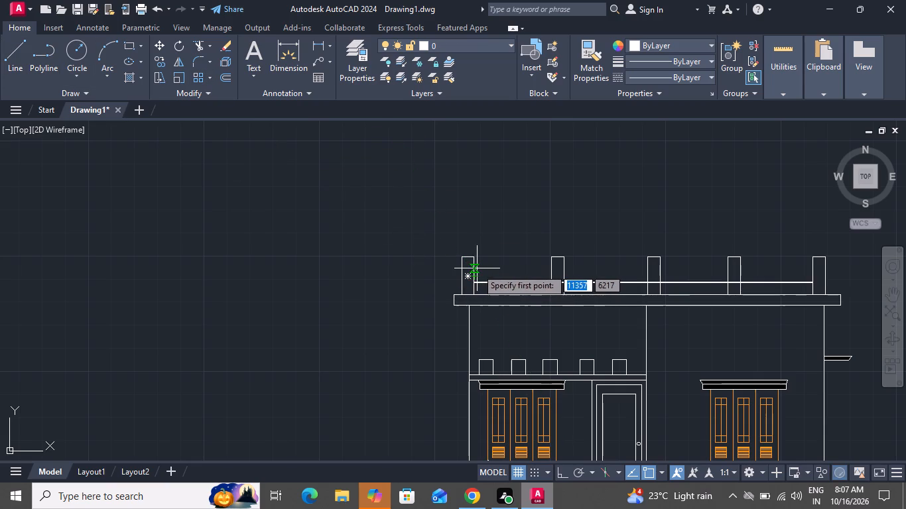
scroll(472, 266, "up", 3)
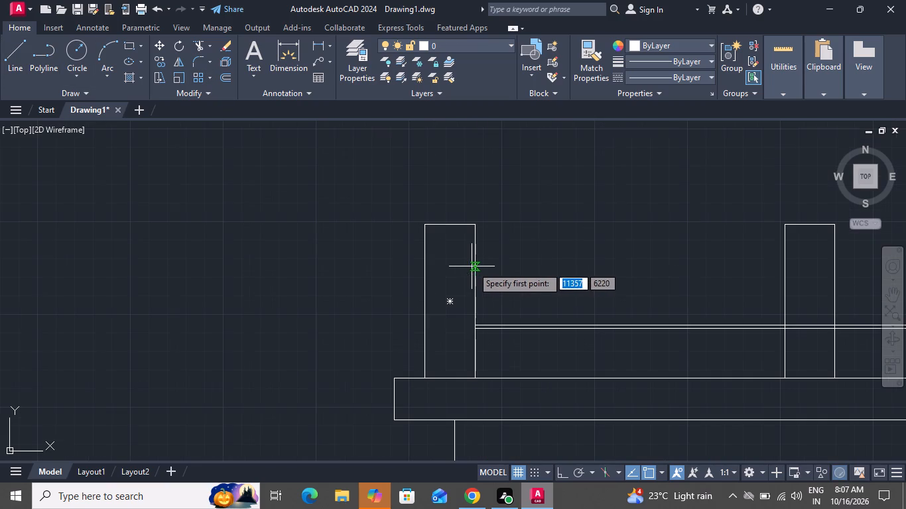
left_click_drag(474, 264, 501, 264)
scroll(669, 273, "down", 3)
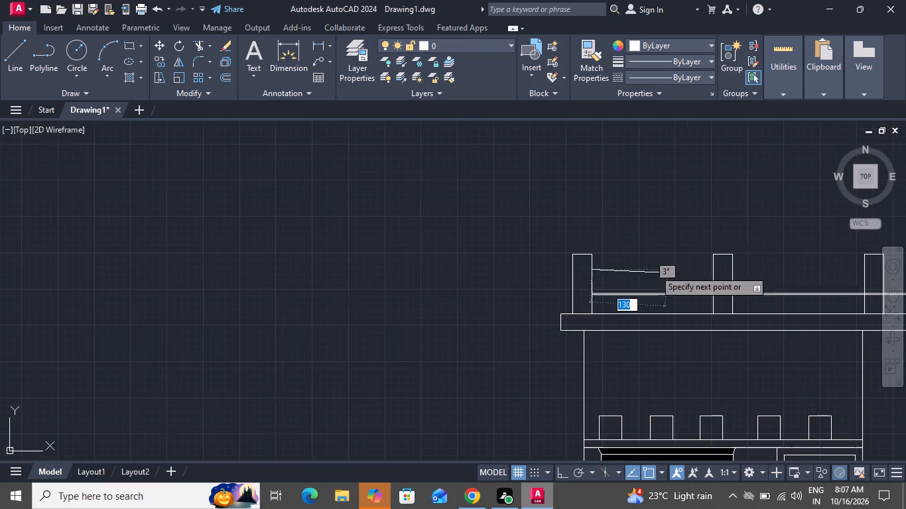
scroll(618, 248, "down", 1)
left_click(557, 466)
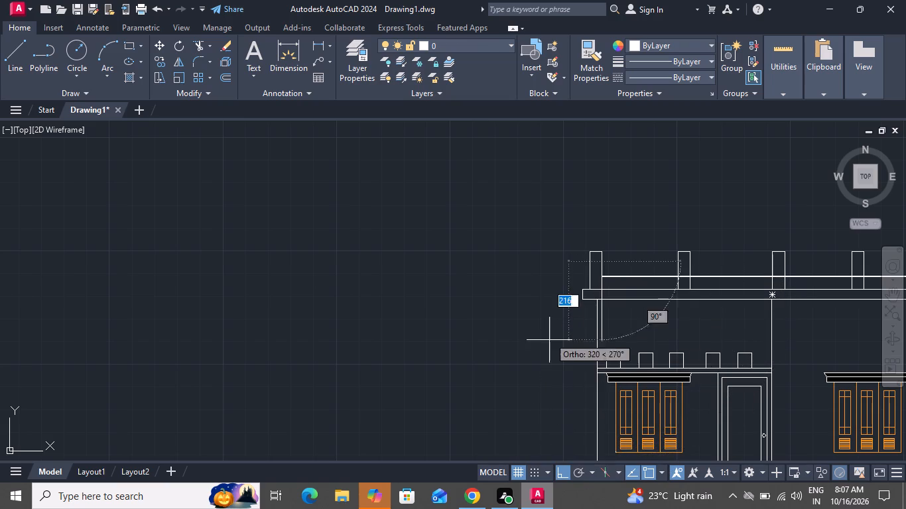
scroll(545, 288, "down", 2)
scroll(692, 274, "up", 4)
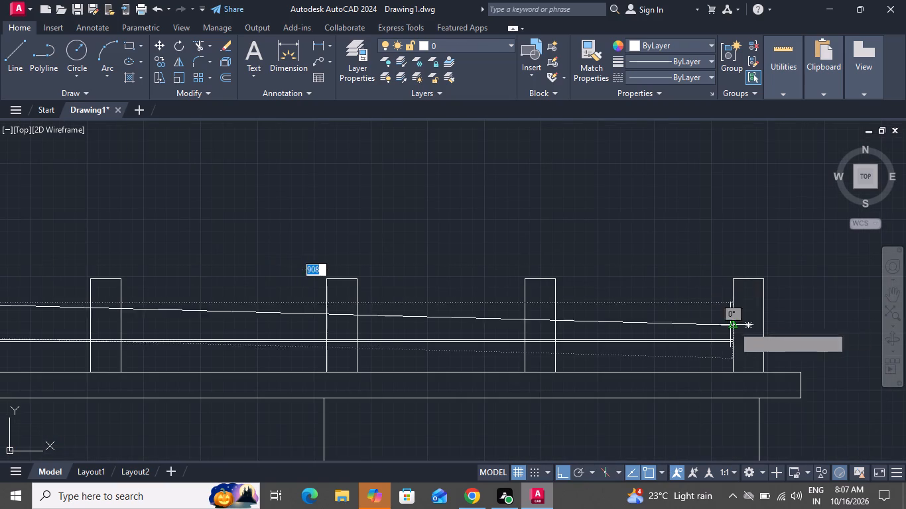
left_click(733, 307)
right_click(733, 307)
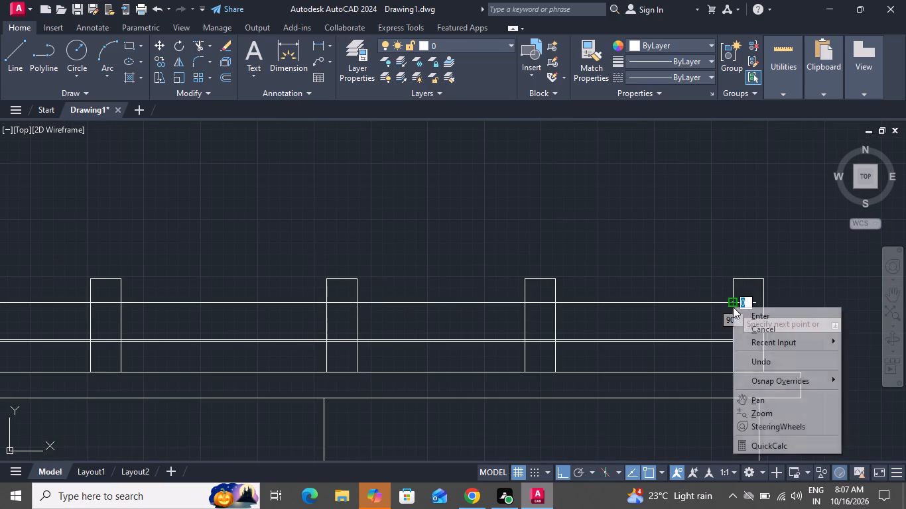
left_click(736, 317)
Offset the upper parapet rail line upward by 2.
type("o")
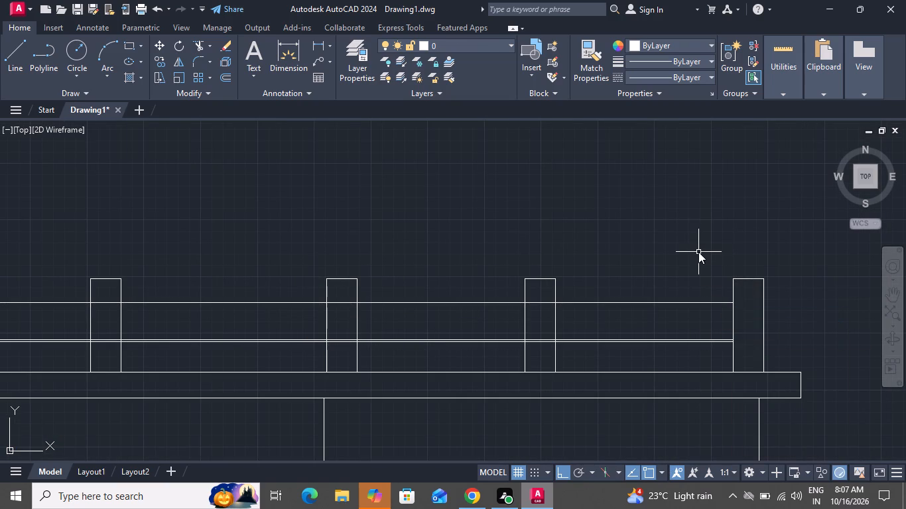
key("space")
key("2")
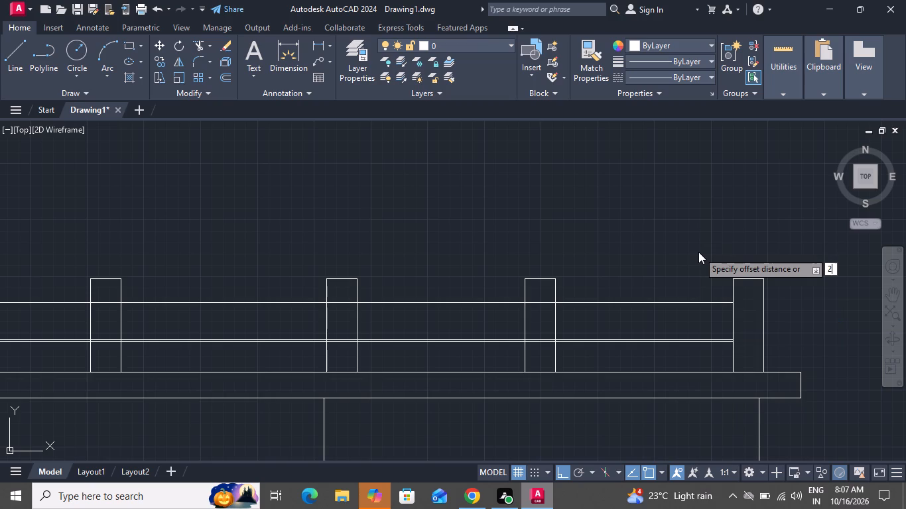
key("space")
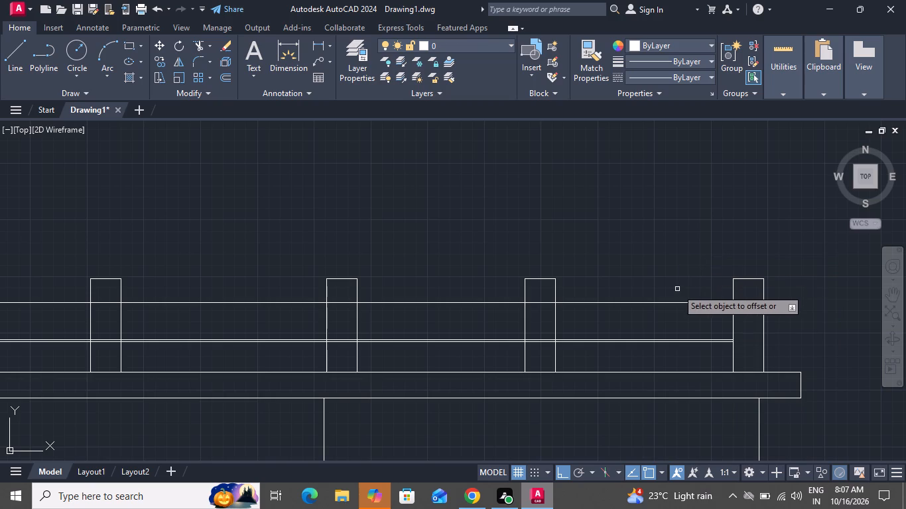
left_click(675, 303)
left_click(682, 280)
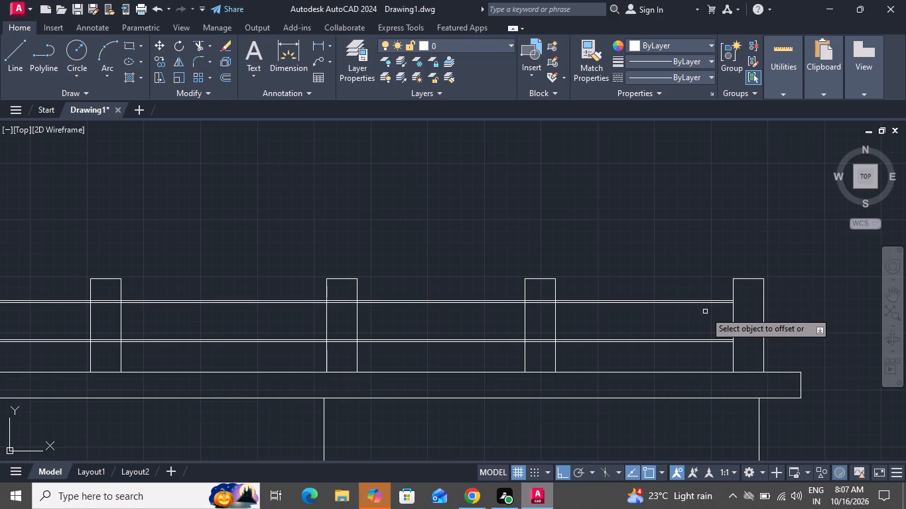
scroll(705, 311, "down", 1)
right_click(537, 201)
left_click(547, 223)
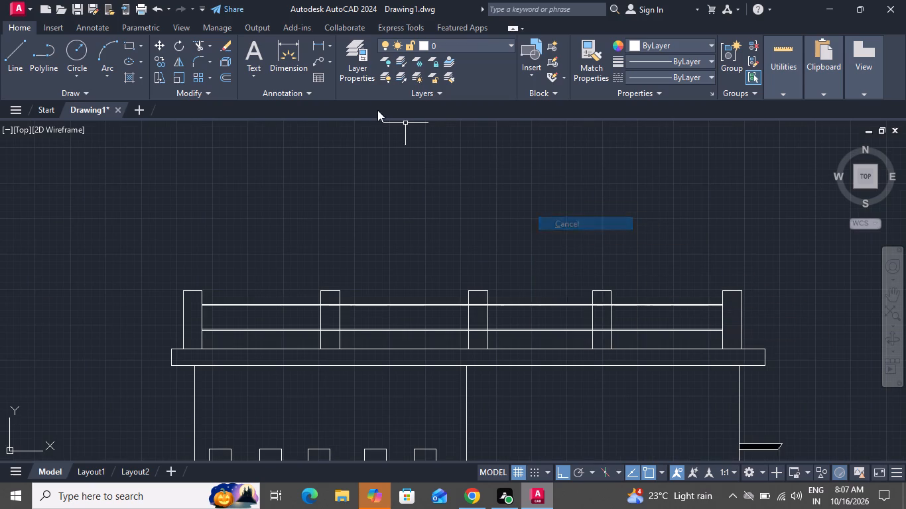
Trim the upper and lower rail lines out of the parapet's second and middle posts.
left_click(196, 44)
scroll(330, 311, "up", 1)
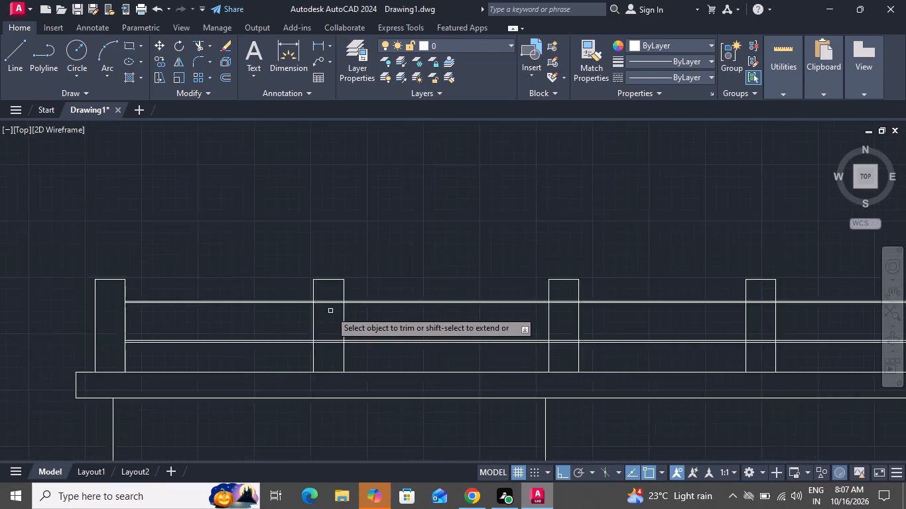
scroll(330, 311, "up", 1)
left_click(331, 311)
left_click(331, 284)
left_click(331, 284)
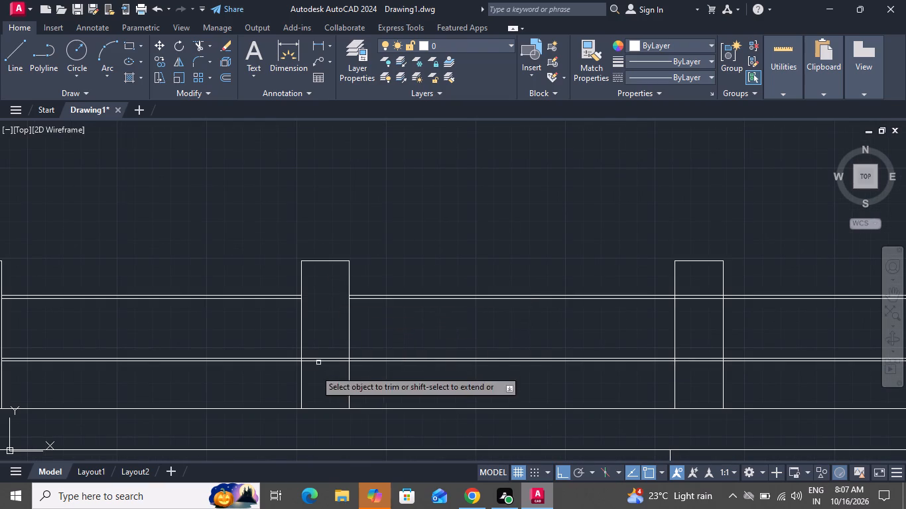
left_click_drag(319, 385, 325, 368)
left_click(331, 320)
left_click(322, 371)
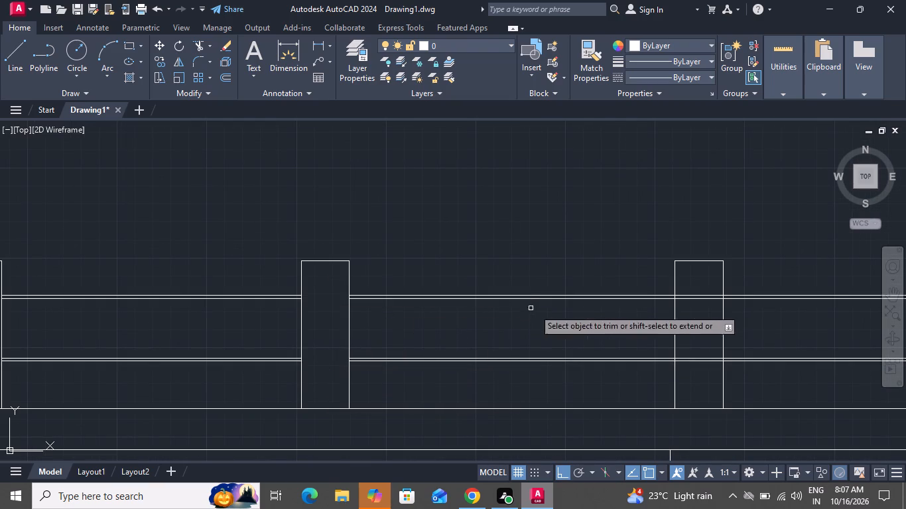
left_click(692, 274)
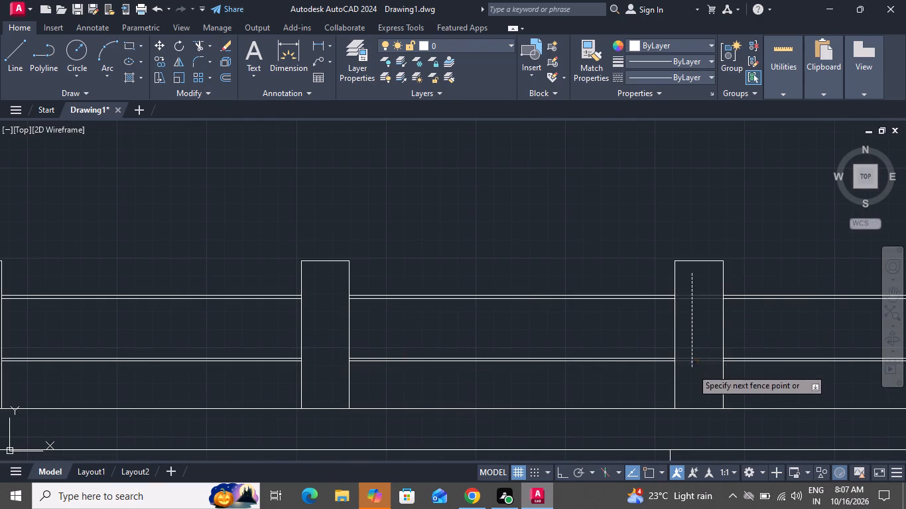
left_click(692, 368)
Trim the upper and lower rail lines out of the parapet's fourth post and end the trimming.
scroll(547, 230, "down", 3)
scroll(645, 254, "up", 1)
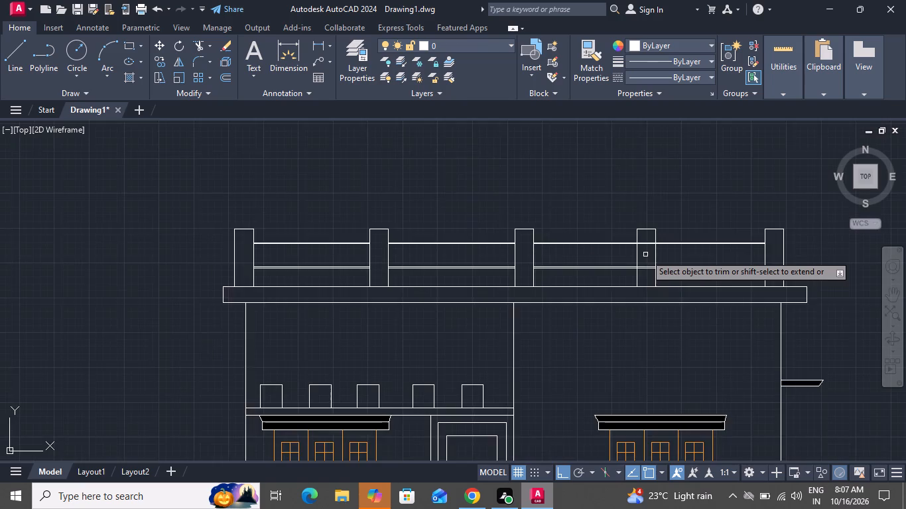
scroll(649, 242, "up", 3)
left_click(649, 229)
left_click(629, 370)
scroll(493, 284, "up", 1)
scroll(493, 284, "down", 1)
scroll(648, 276, "down", 2)
scroll(587, 277, "down", 1)
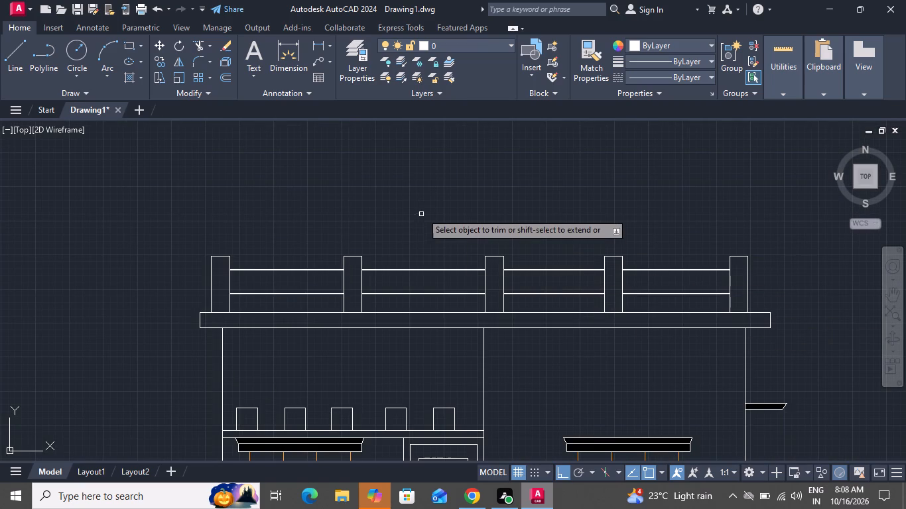
right_click(425, 203)
left_click(446, 233)
left_click(450, 225)
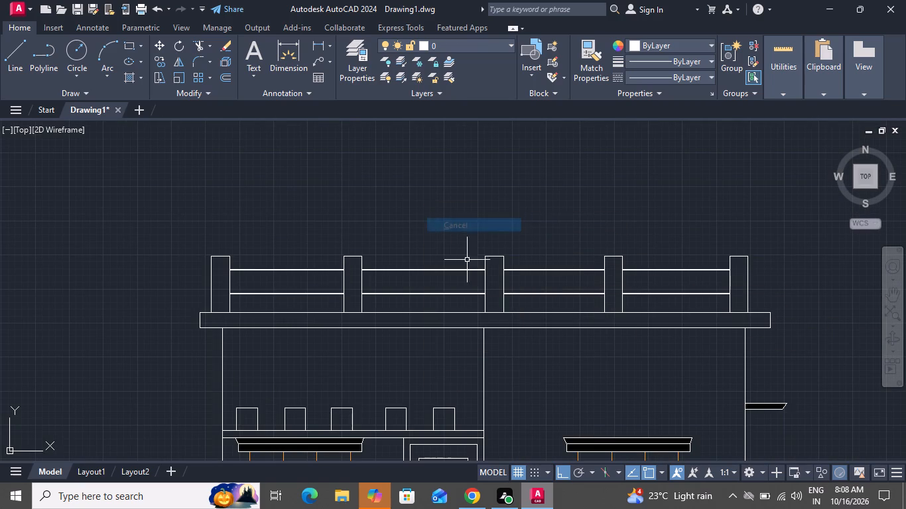
scroll(557, 266, "down", 3)
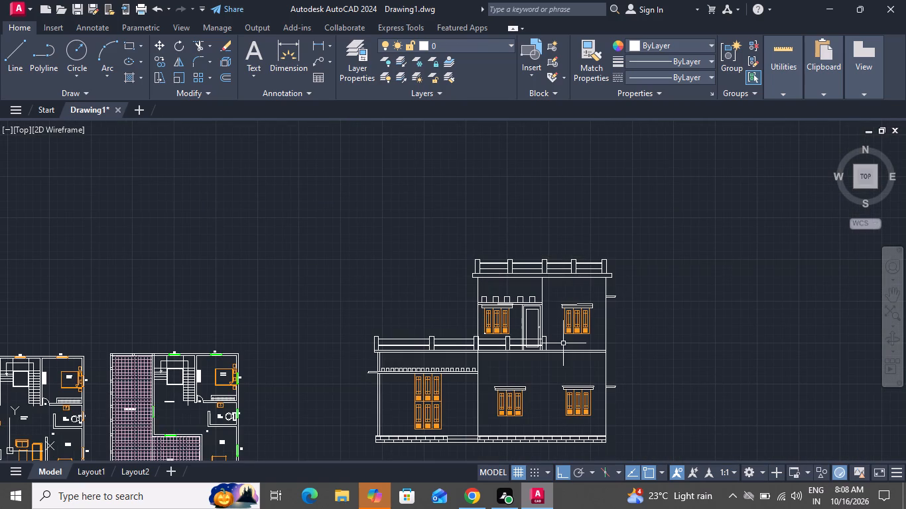
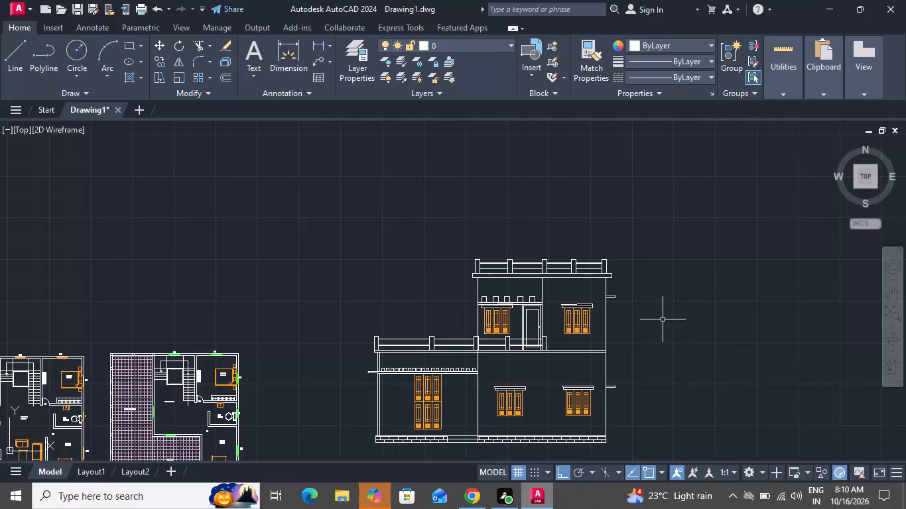
Examine the upper floor's parapet, roof slab and side sunshade, as well as the elevation as a whole.
scroll(660, 317, "up", 2)
scroll(515, 274, "up", 3)
scroll(579, 262, "down", 3)
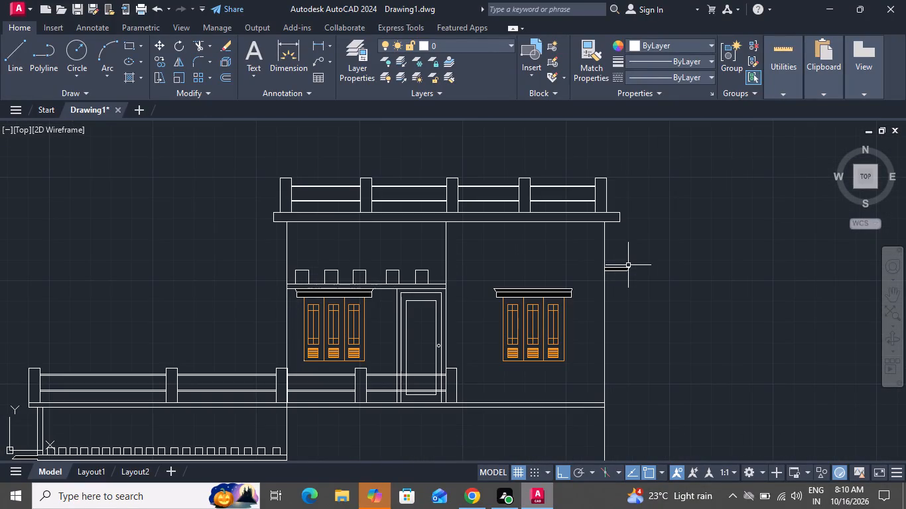
scroll(628, 265, "up", 1)
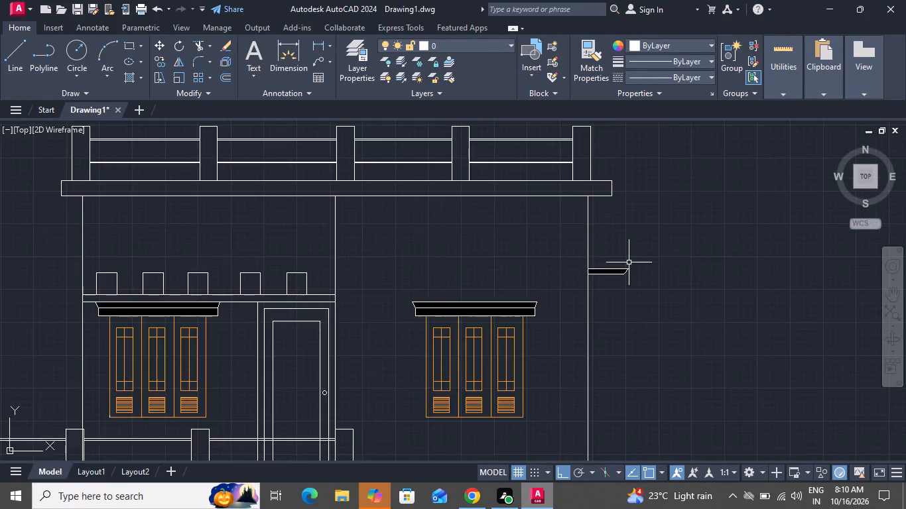
scroll(629, 262, "down", 1)
scroll(629, 262, "up", 1)
scroll(629, 261, "down", 1)
scroll(629, 261, "up", 1)
scroll(632, 259, "down", 4)
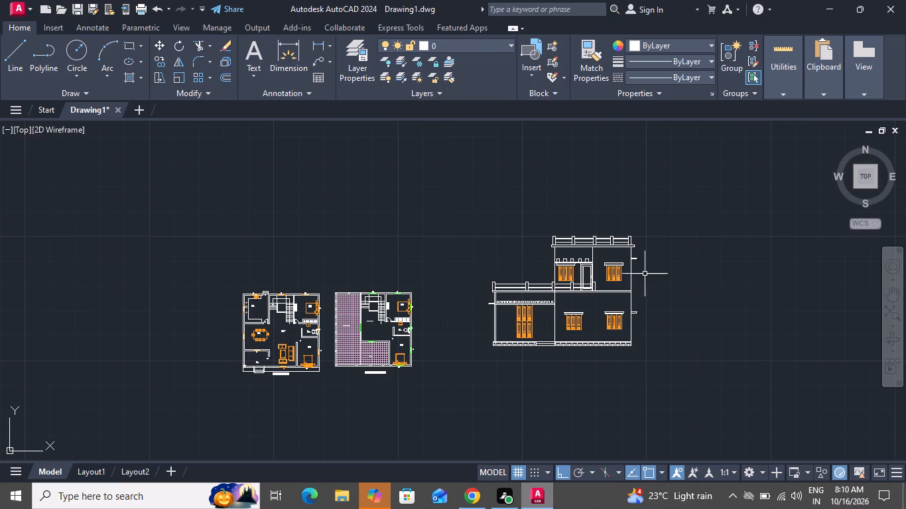
Copy the FIRST FLOOR PLAN title, with ortho off, to just below the elevation's plinth and end the copying.
left_click(371, 372)
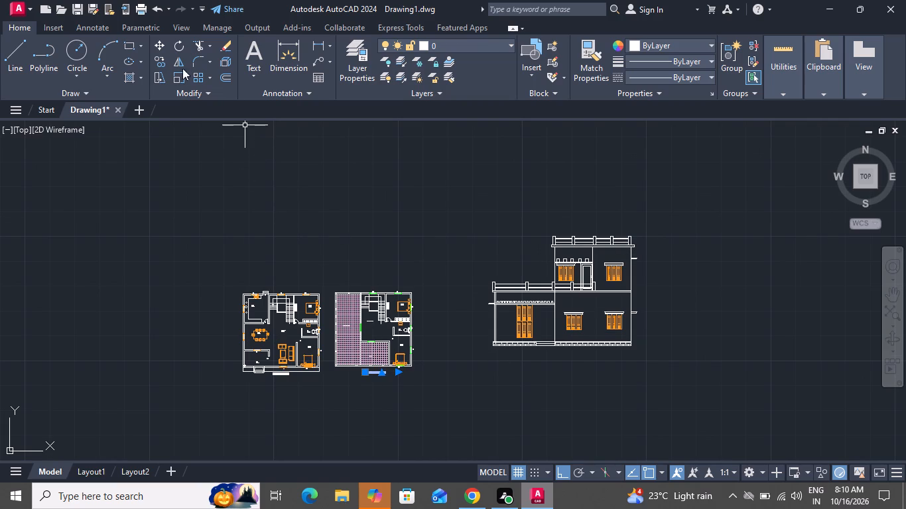
left_click(162, 63)
left_click(369, 378)
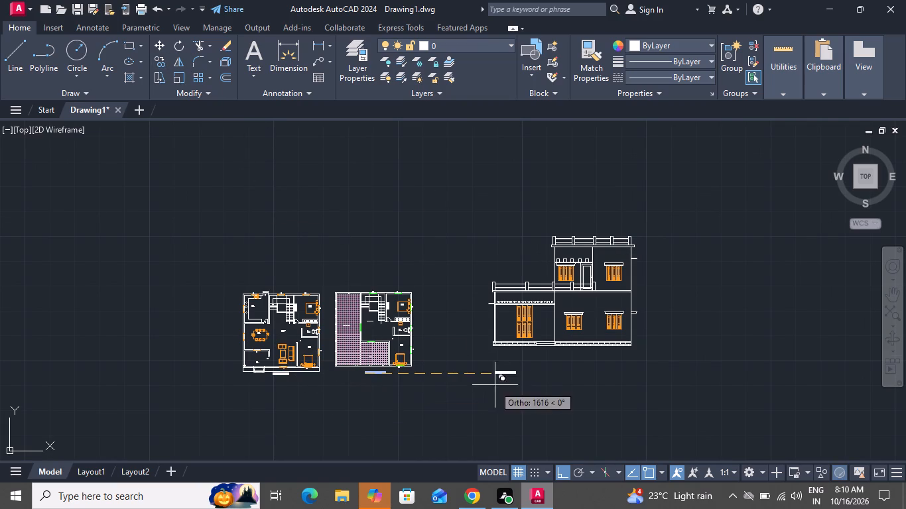
left_click(566, 477)
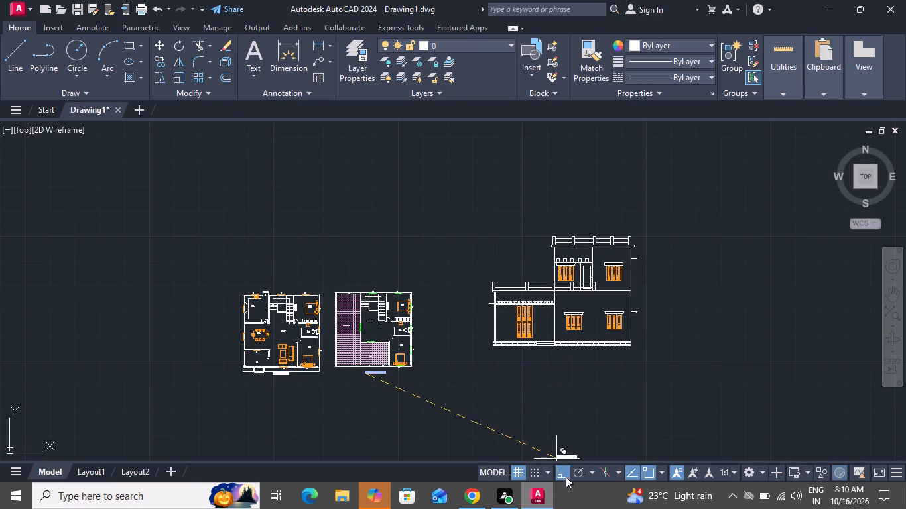
scroll(568, 358, "down", 1)
scroll(568, 358, "up", 2)
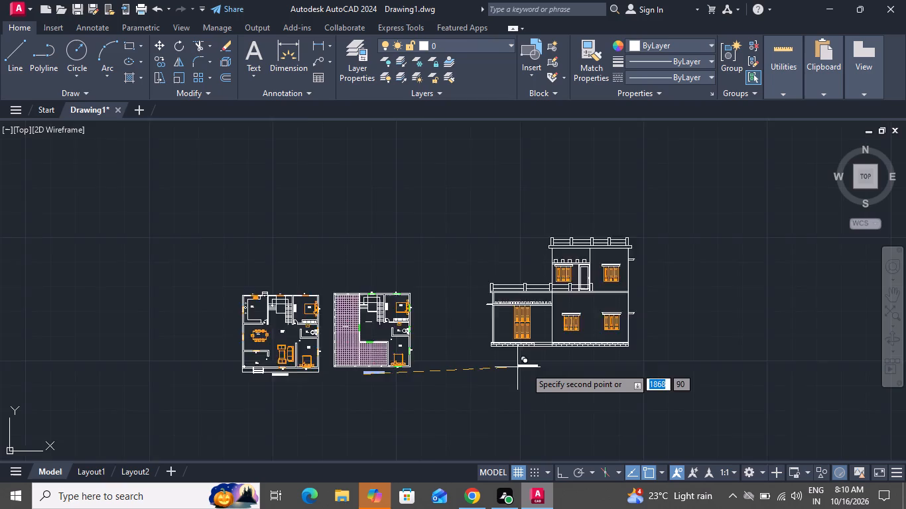
scroll(554, 367, "up", 2)
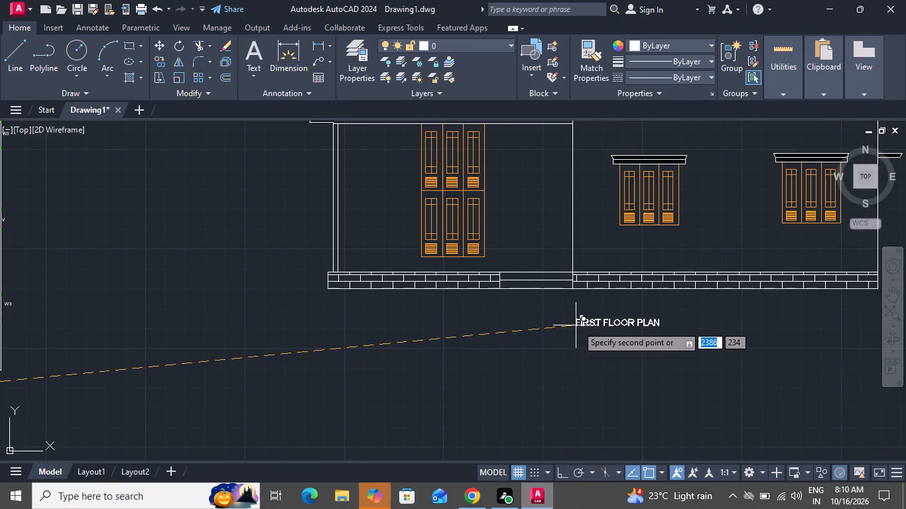
left_click(586, 321)
right_click(576, 320)
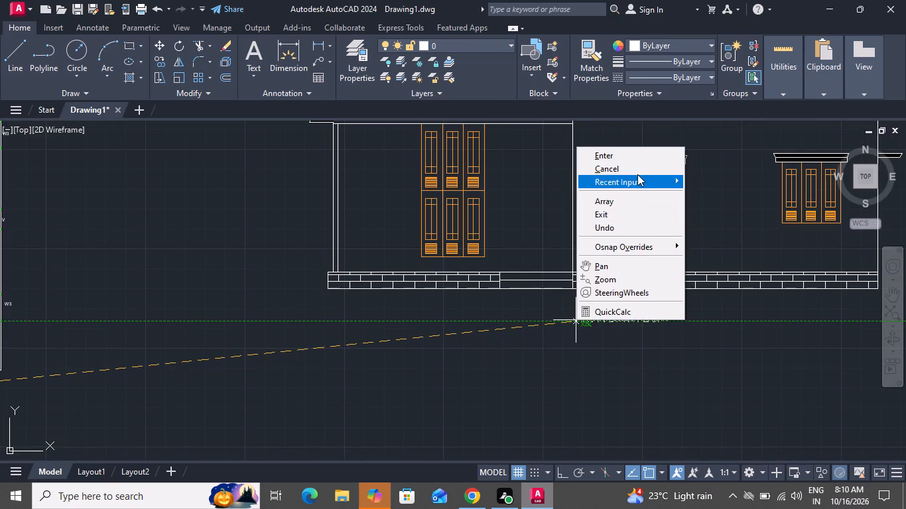
left_click(637, 174)
Change the copied title below the elevation to read ELEVATION.
scroll(666, 319, "up", 1)
double_click(666, 319)
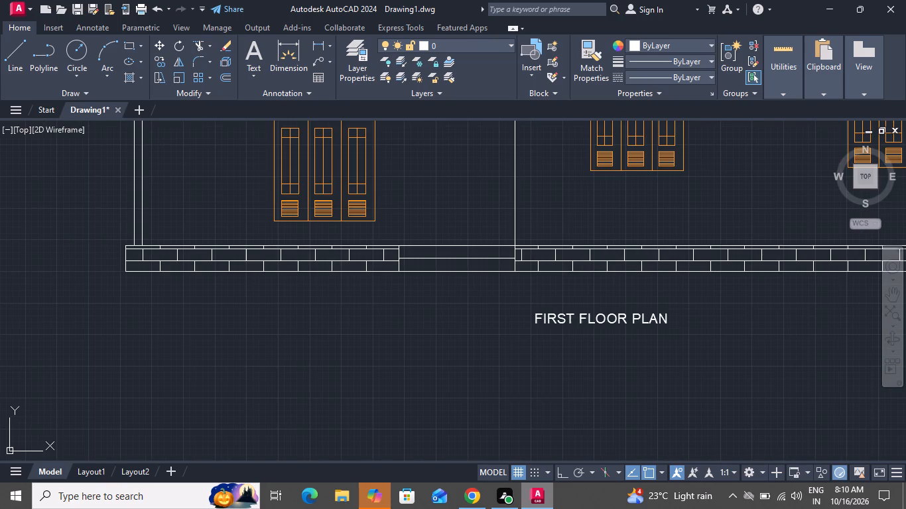
key("BackSpace")
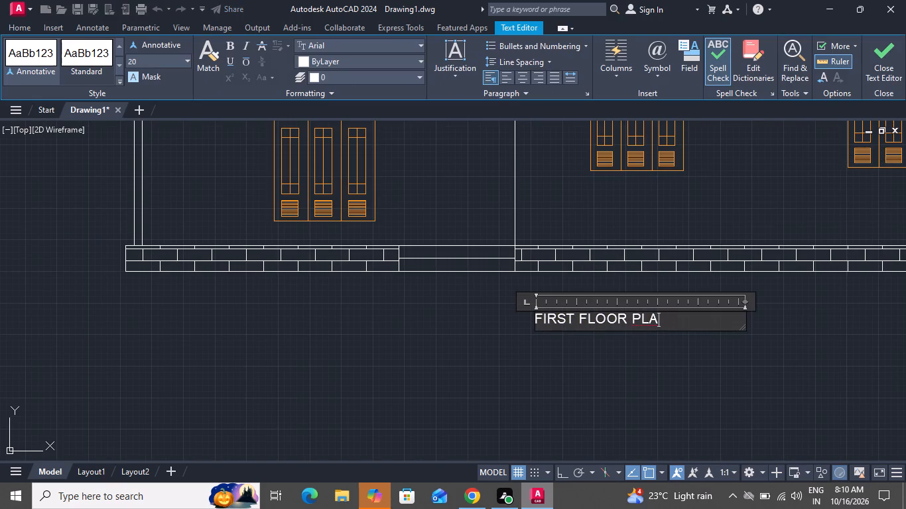
key("BackSpace")
key("BackSpace")
key("BackSpace")
key("BackSpace")
key("BackSpace")
key("BackSpace")
key("BackSpace")
key("BackSpace")
key("BackSpace")
key("BackSpace")
key("BackSpace")
key("BackSpace")
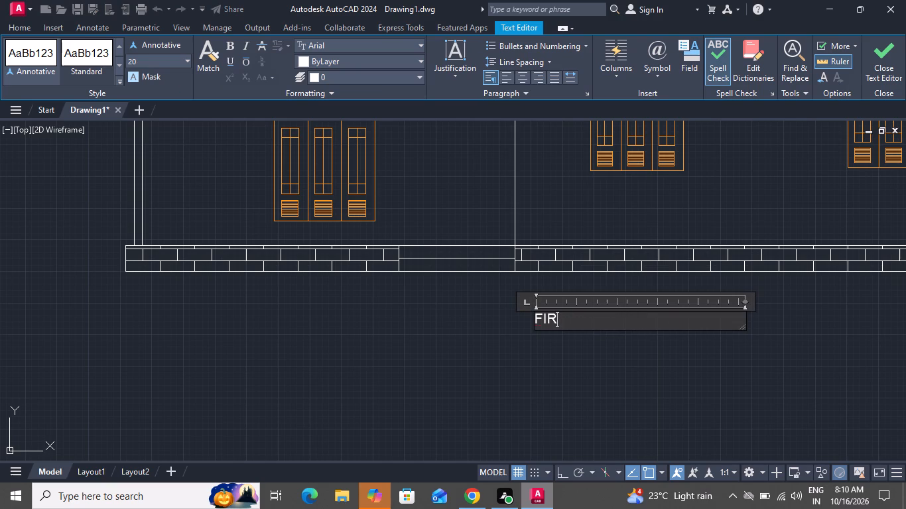
key("BackSpace")
key("BackSpace")
key("BackSpace")
key("e")
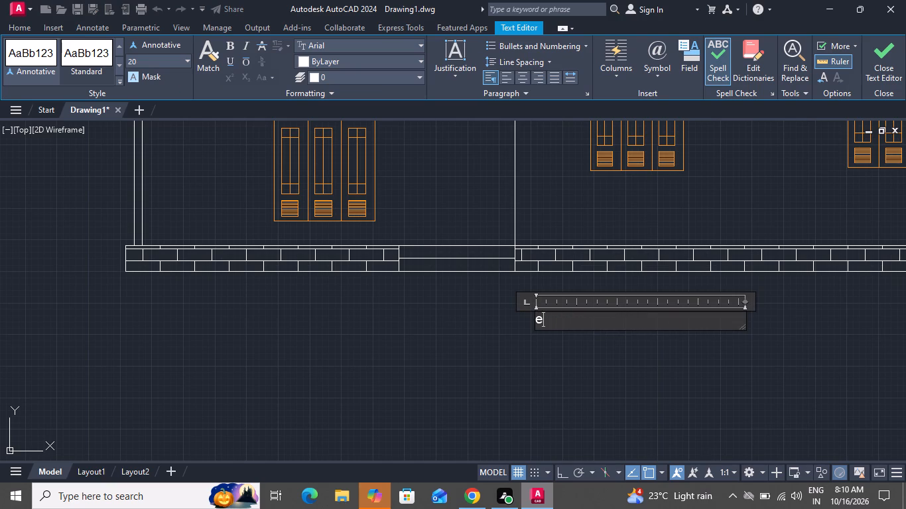
key("BackSpace")
key("e")
type("LEVATION")
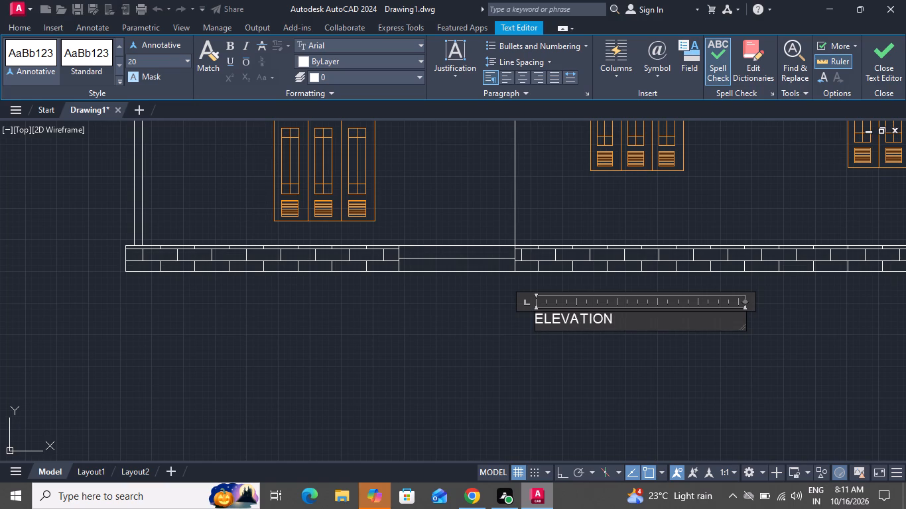
left_click(536, 416)
Move the ground and first floor plans, together with their titles, to directly below the elevation.
scroll(541, 372, "down", 1)
scroll(537, 367, "up", 1)
scroll(537, 367, "down", 1)
scroll(532, 358, "up", 1)
scroll(532, 358, "down", 2)
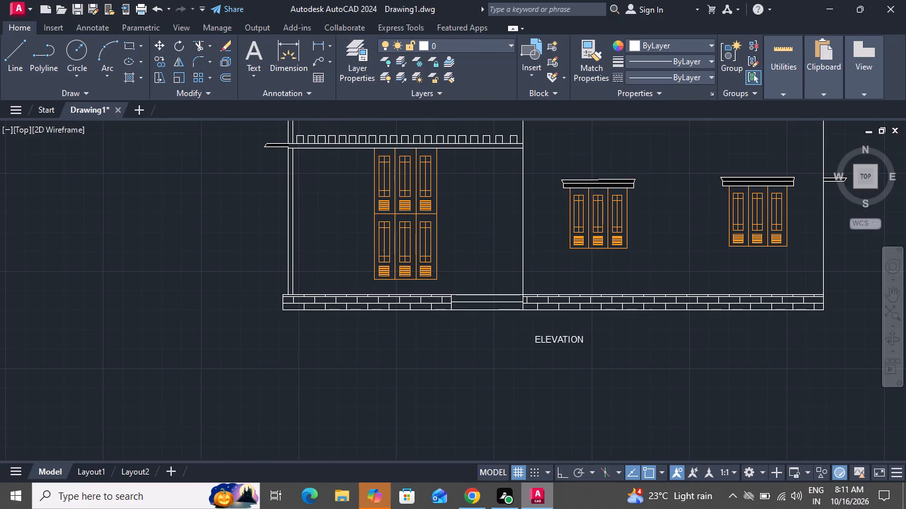
scroll(532, 358, "down", 1)
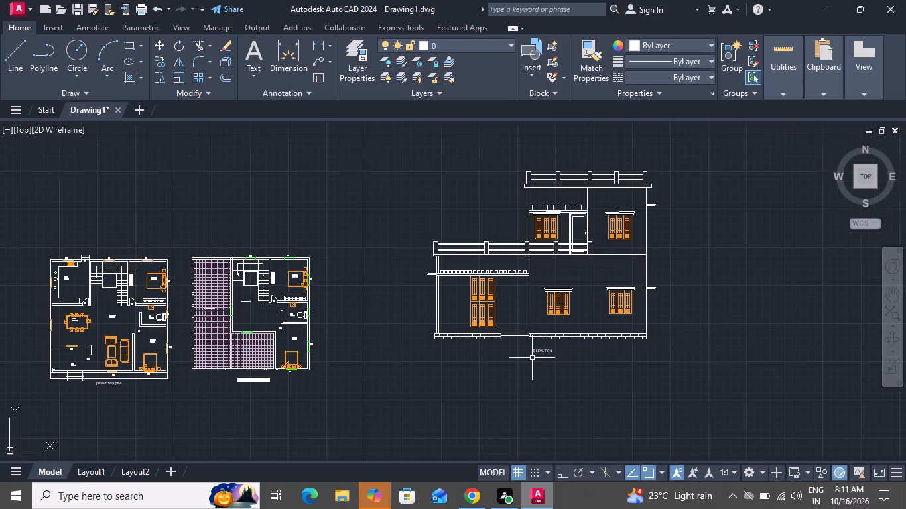
scroll(532, 358, "down", 1)
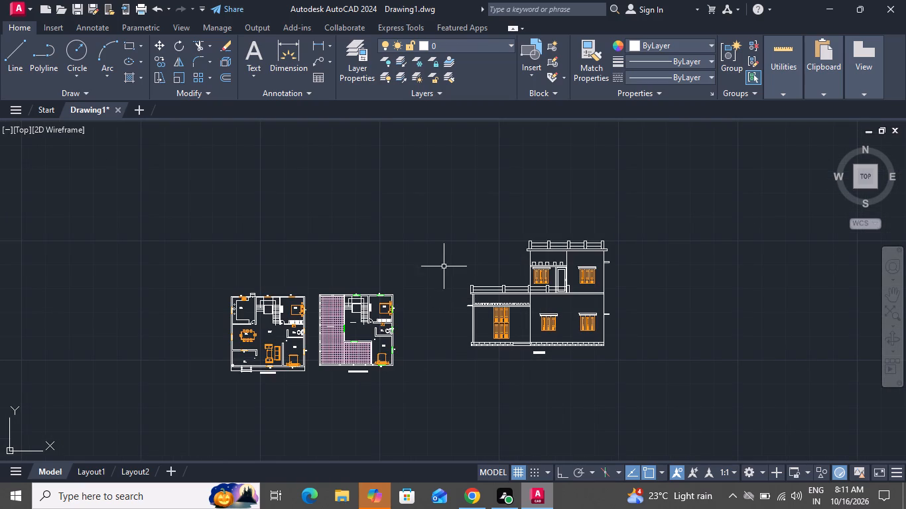
left_click(442, 263)
left_click(204, 396)
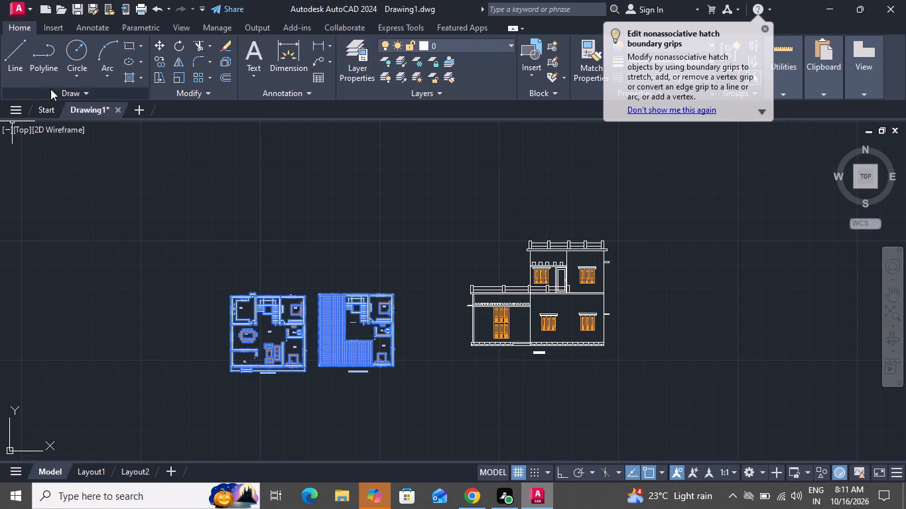
left_click(164, 48)
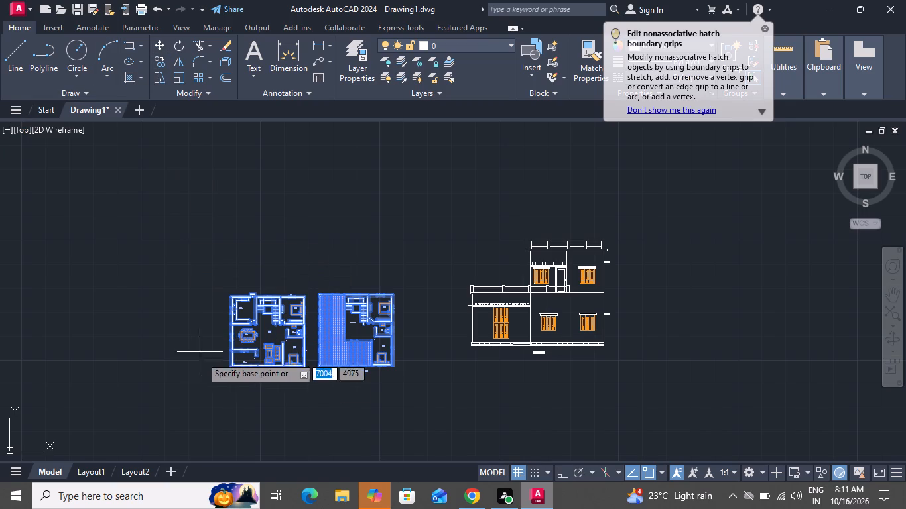
left_click(229, 372)
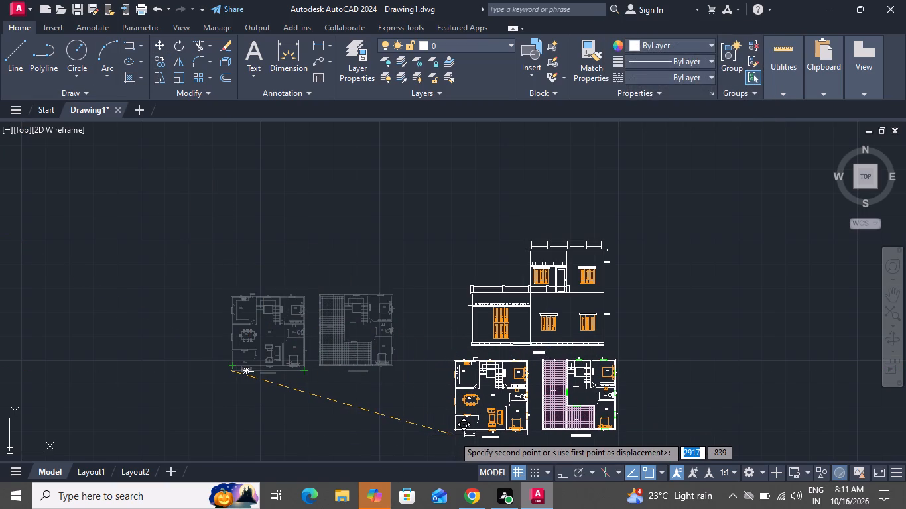
left_click(456, 435)
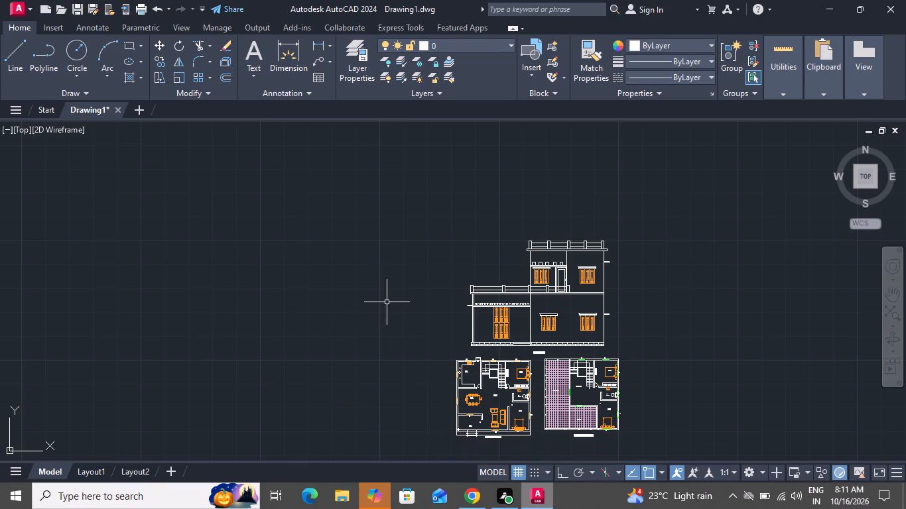
Delete the outline strip running along the front wall of the ground floor plan, just above its title.
scroll(468, 436, "up", 2)
scroll(487, 363, "up", 3)
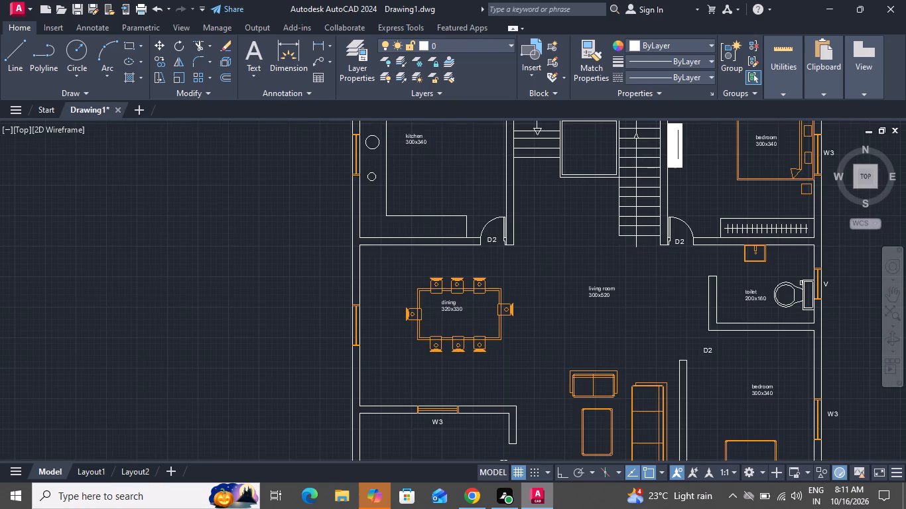
scroll(487, 363, "down", 2)
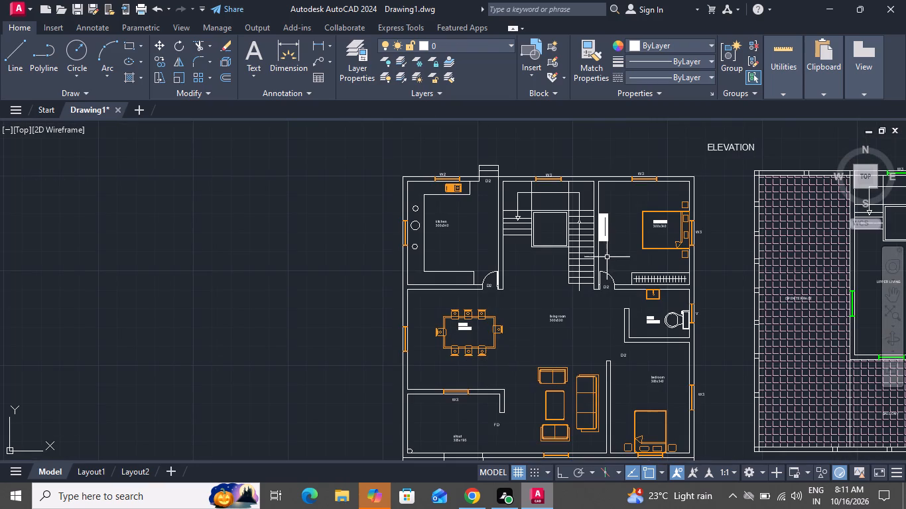
scroll(639, 223, "up", 3)
scroll(623, 256, "down", 2)
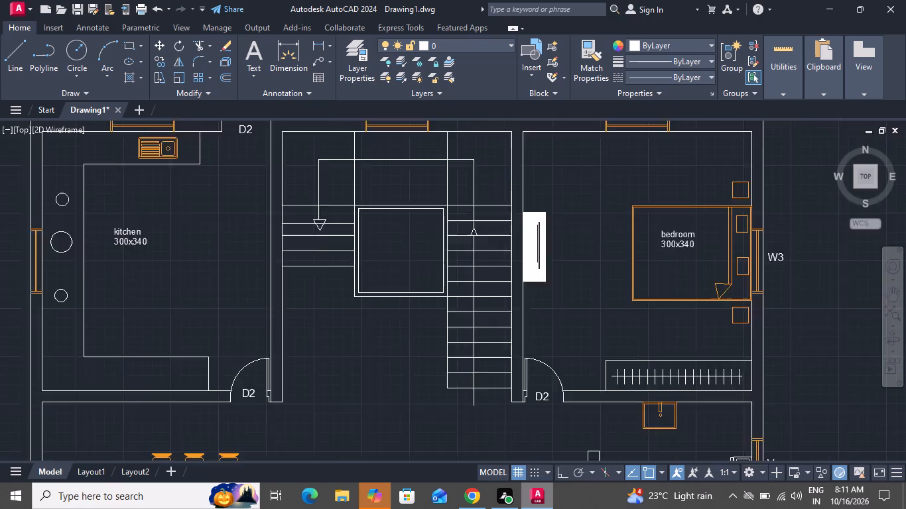
scroll(615, 265, "down", 2)
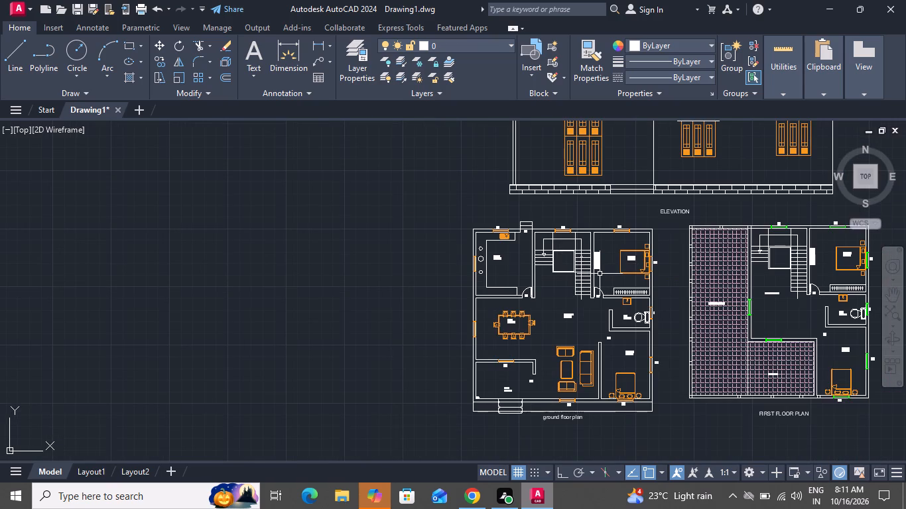
scroll(566, 418, "up", 2)
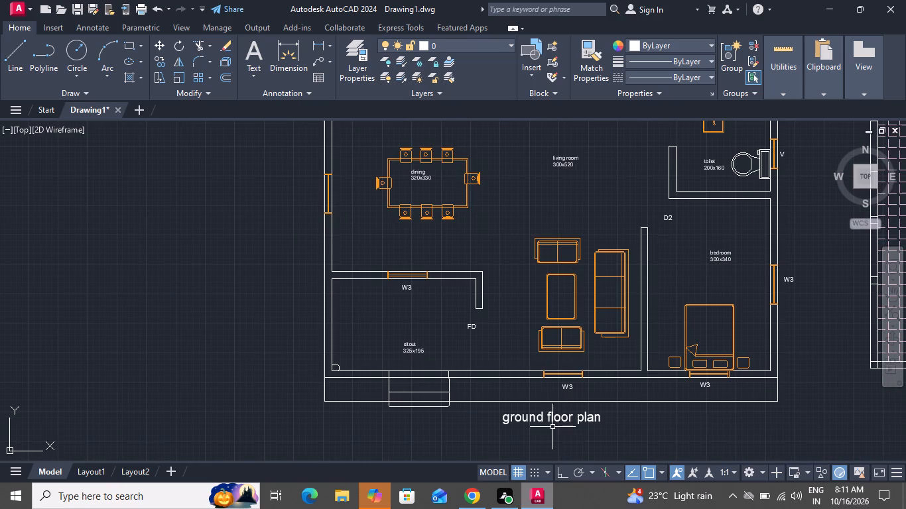
left_click(536, 402)
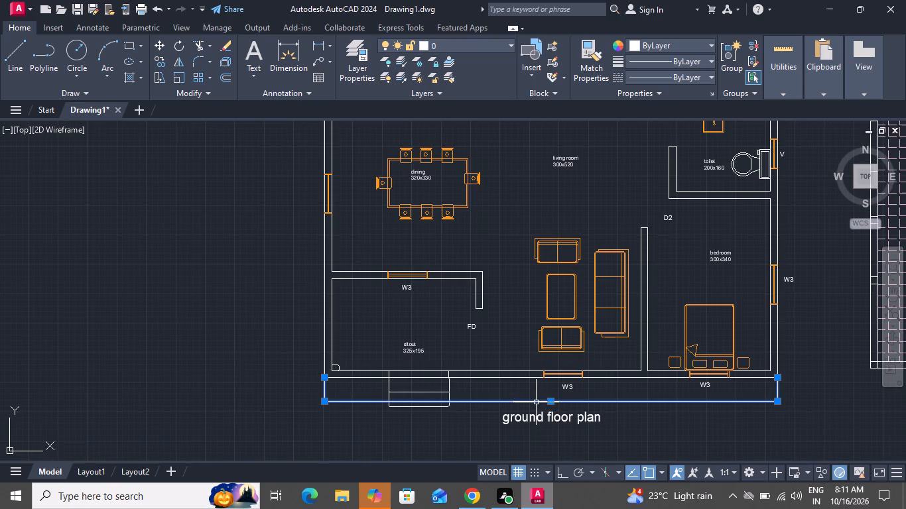
key("Delete")
Start saving the drawing and choose the ANU folder inside New folder on the C: drive as its location.
scroll(536, 402, "down", 1)
scroll(536, 402, "up", 1)
scroll(672, 400, "down", 3)
scroll(820, 398, "up", 2)
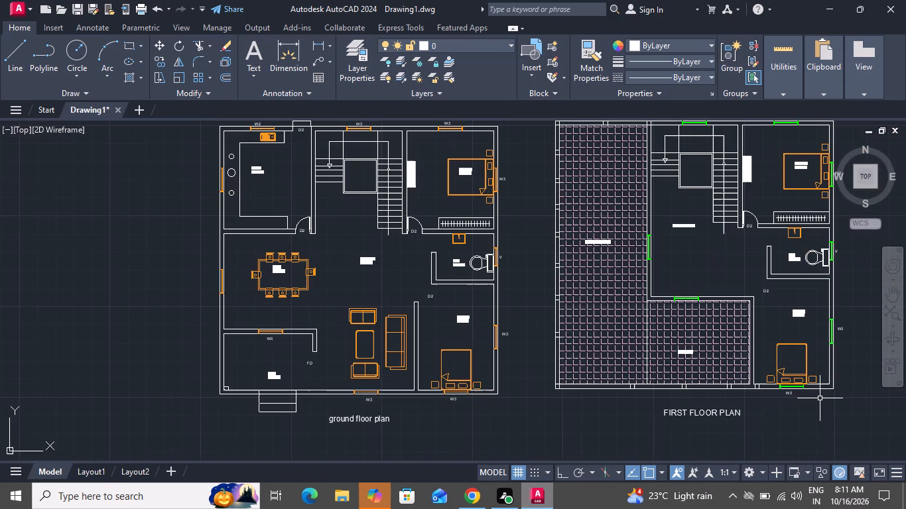
scroll(816, 400, "down", 1)
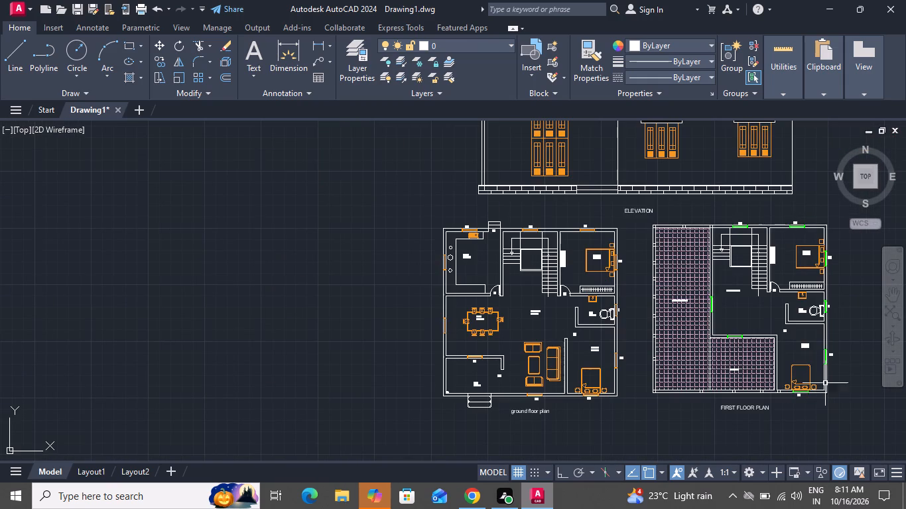
scroll(757, 304, "down", 2)
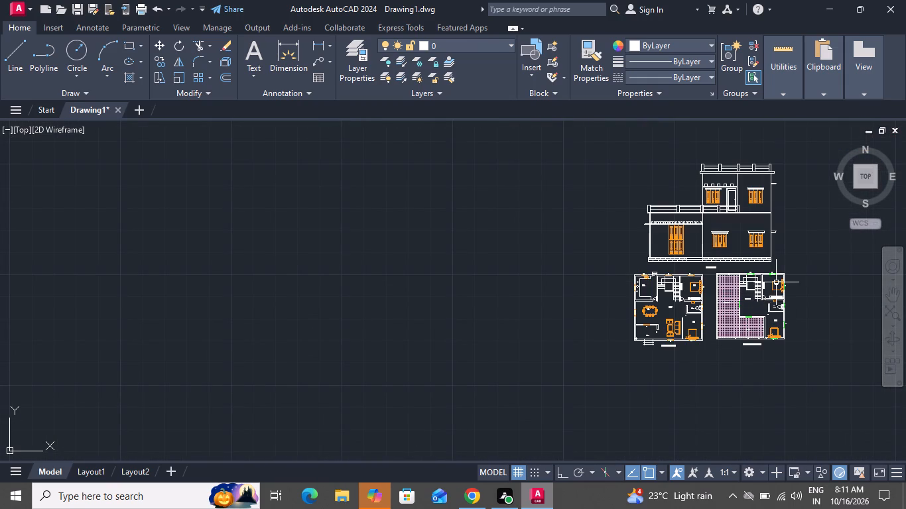
key("ctrl+s")
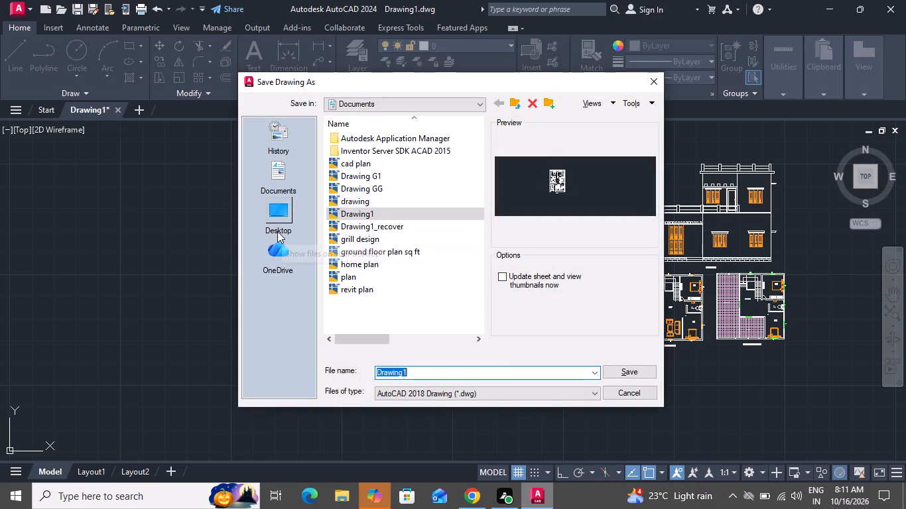
double_click(277, 231)
double_click(365, 168)
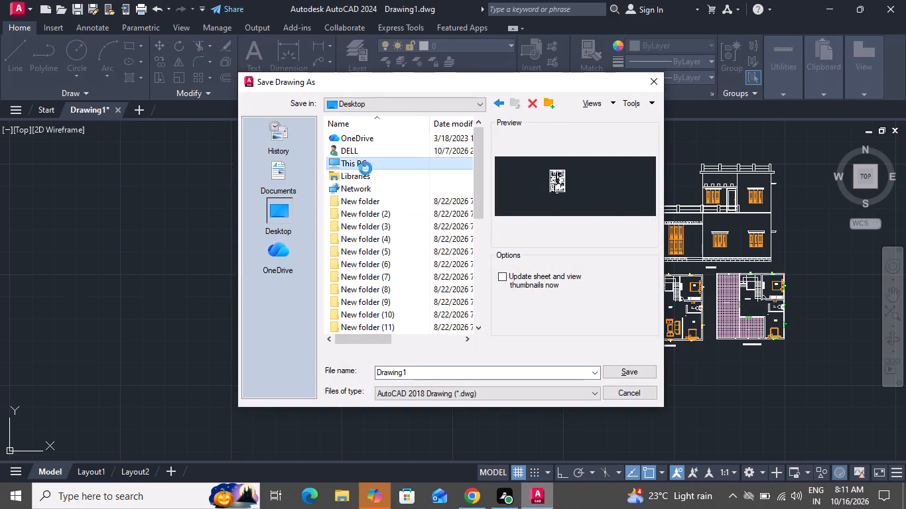
double_click(363, 260)
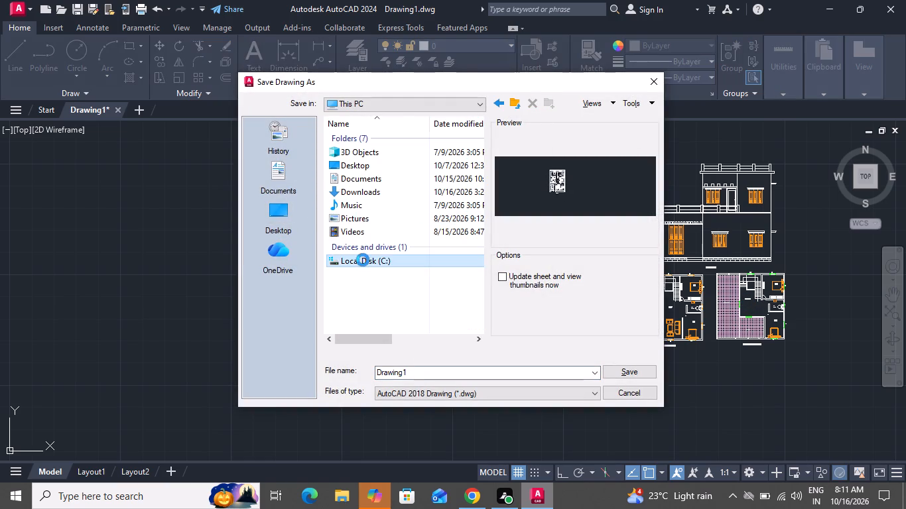
double_click(370, 203)
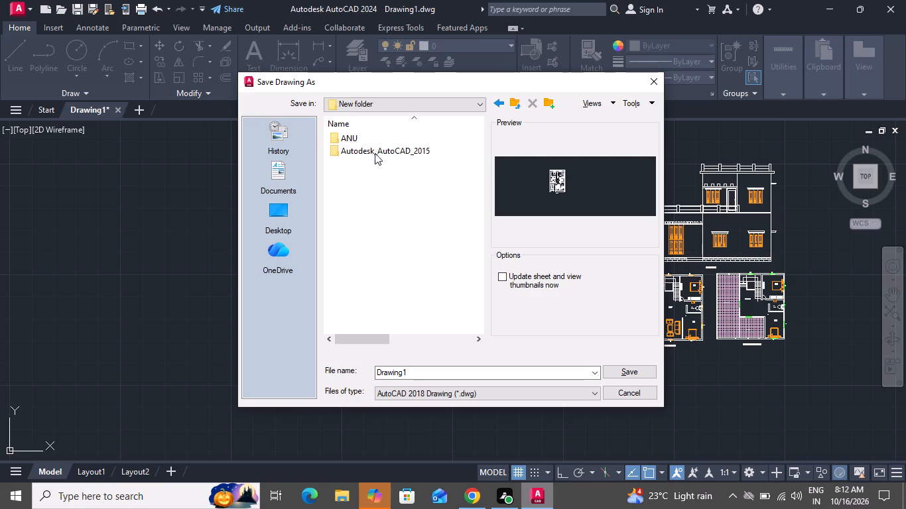
double_click(375, 137)
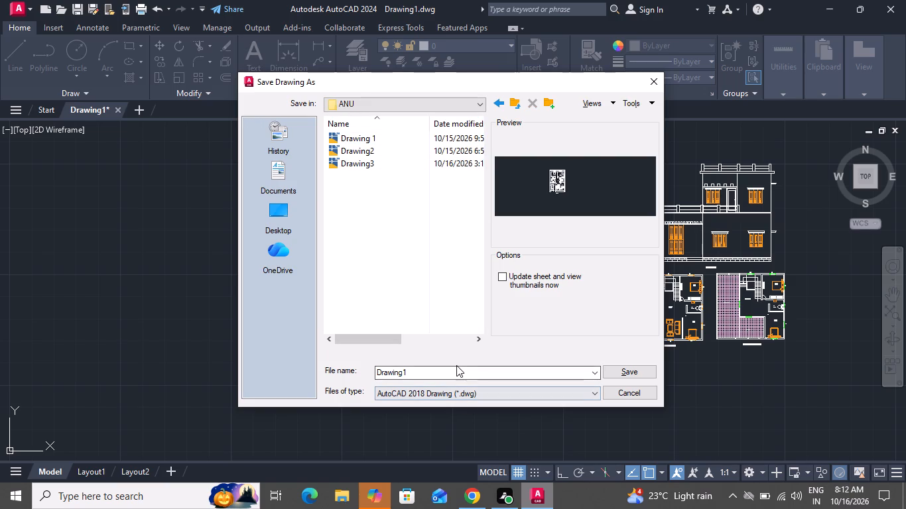
Name the drawing file Drawing4 and save it in the ANU folder.
left_click(456, 366)
left_click(456, 366)
left_click(454, 372)
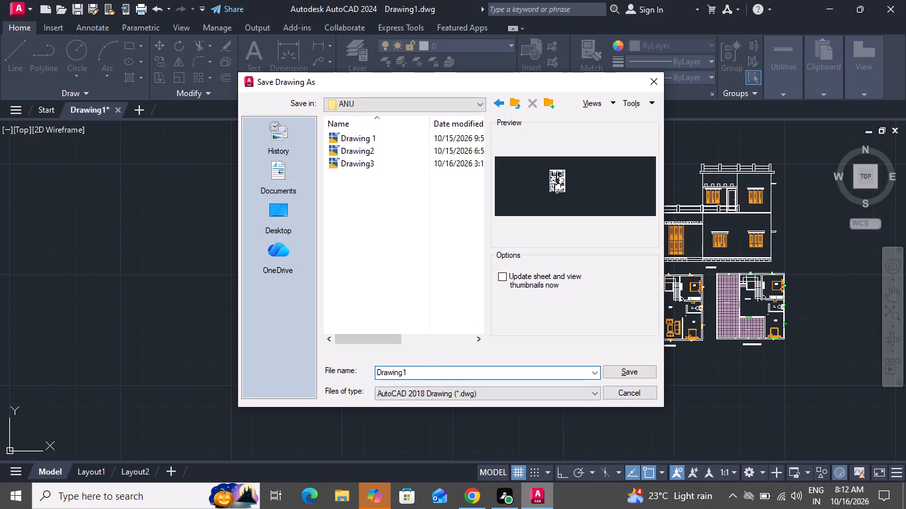
key("BackSpace")
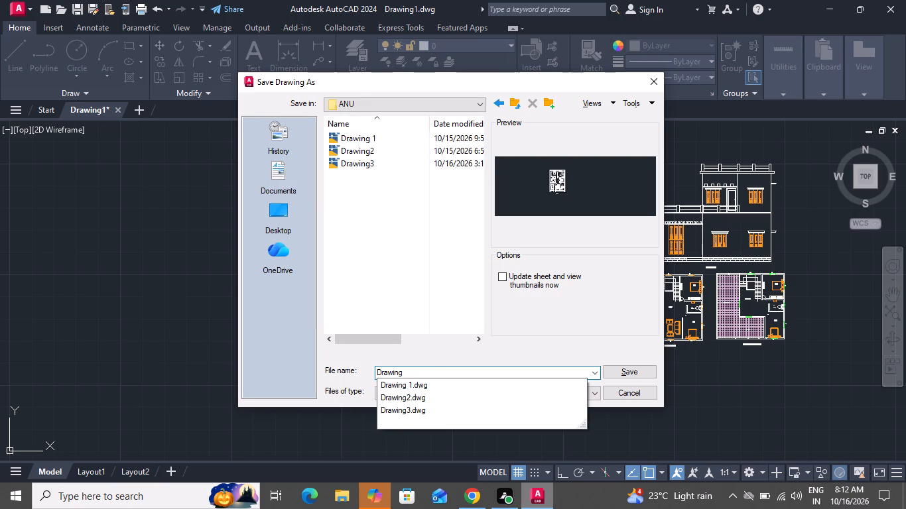
key("4")
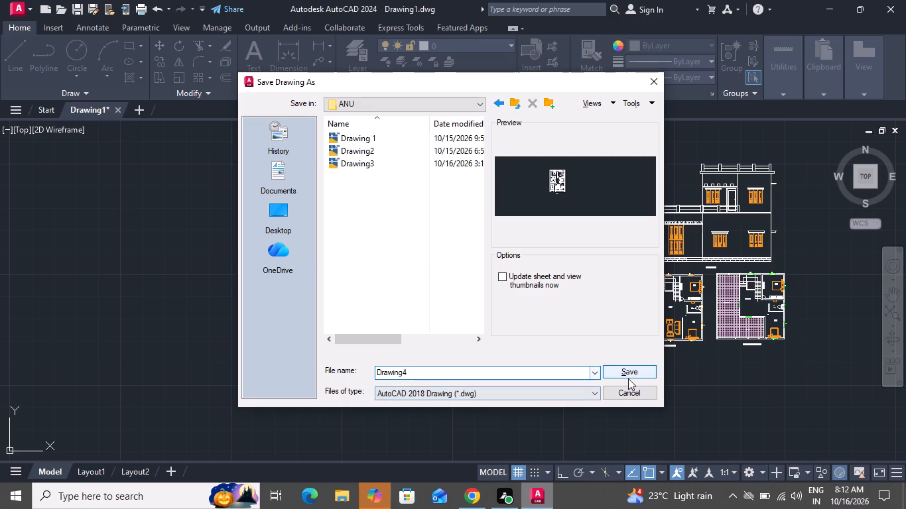
left_click(630, 370)
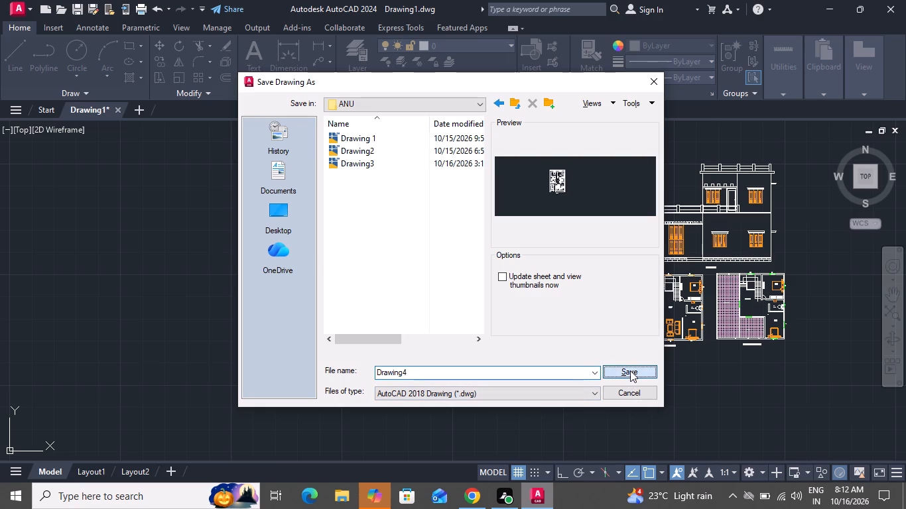
left_click(630, 370)
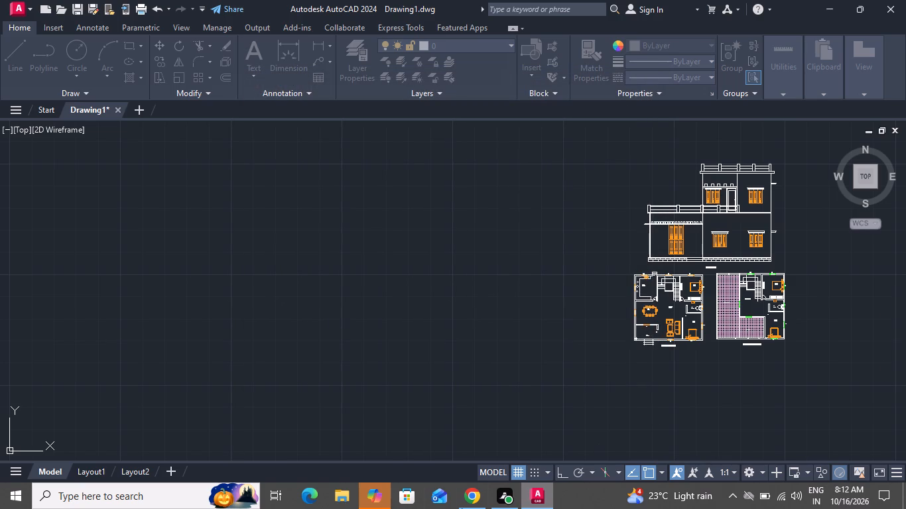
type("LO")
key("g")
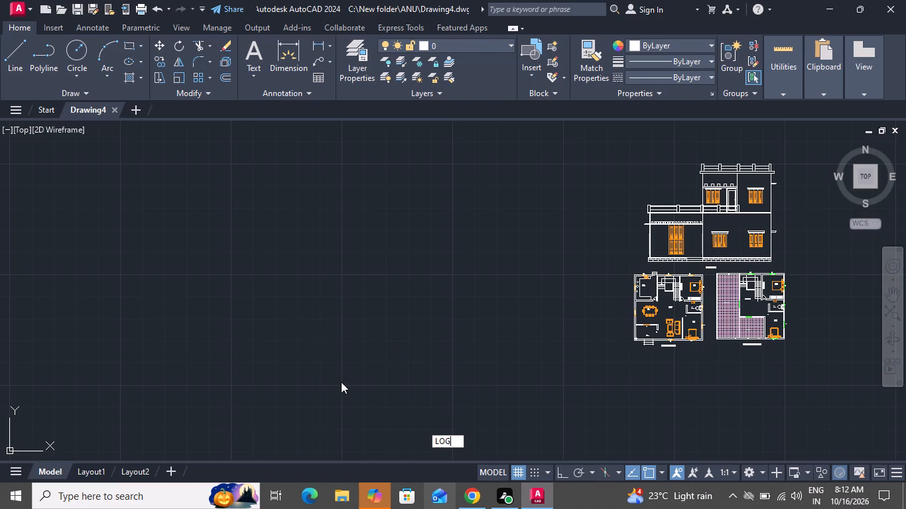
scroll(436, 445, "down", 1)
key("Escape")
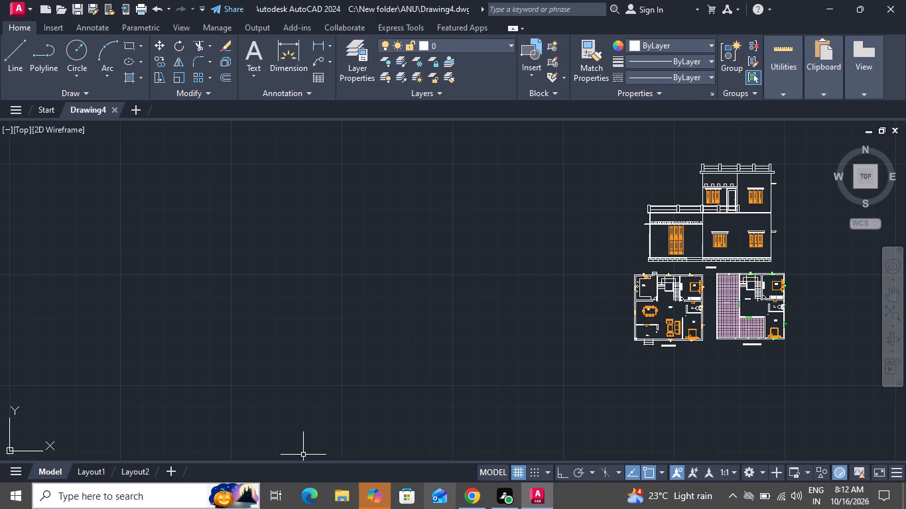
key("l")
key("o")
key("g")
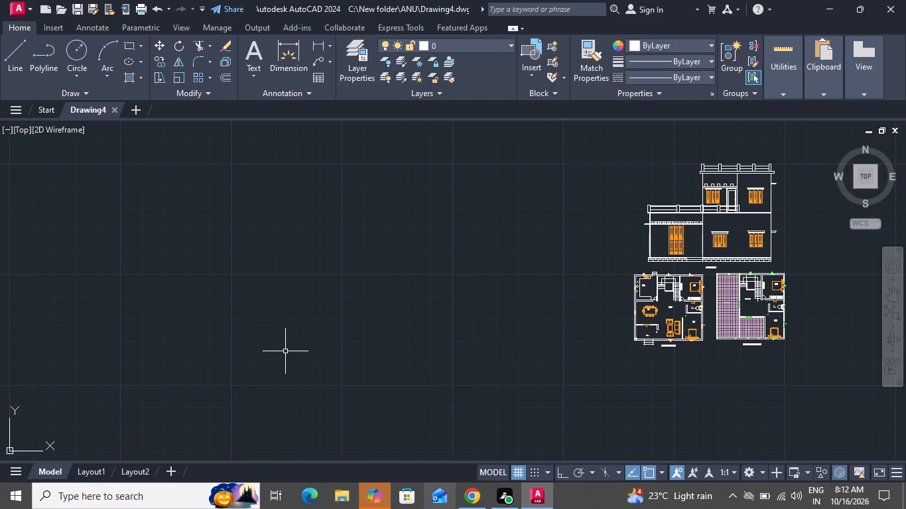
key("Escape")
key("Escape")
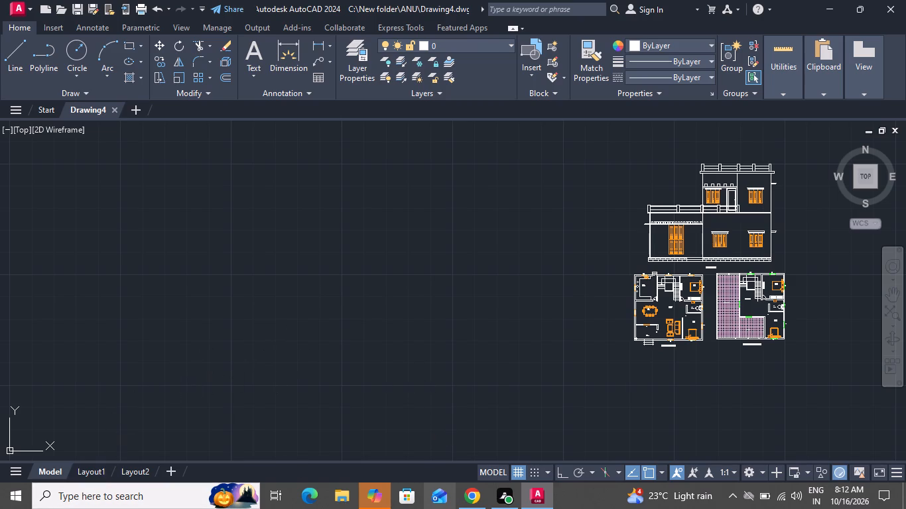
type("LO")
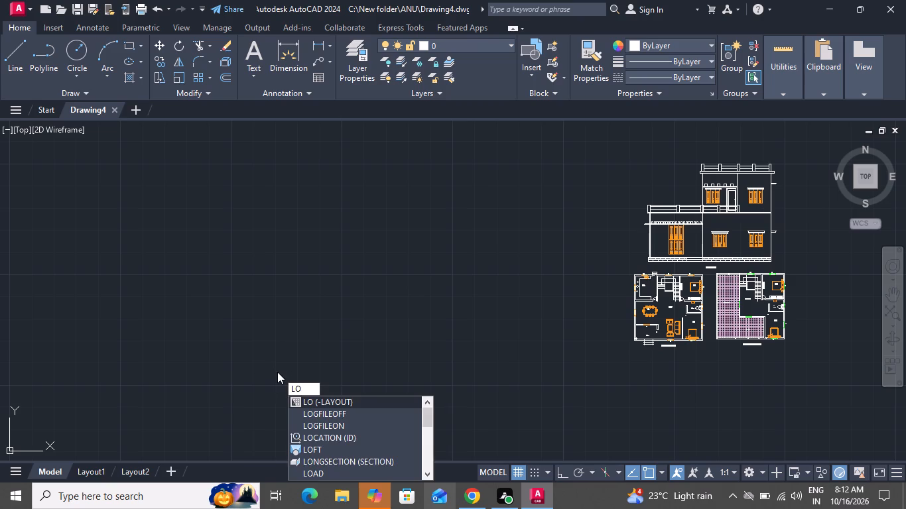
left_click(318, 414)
Set up a plot from the previous plot settings, with a plot window enclosing the elevation, both floor plans and their titles.
scroll(340, 356, "down", 1)
scroll(680, 301, "up", 1)
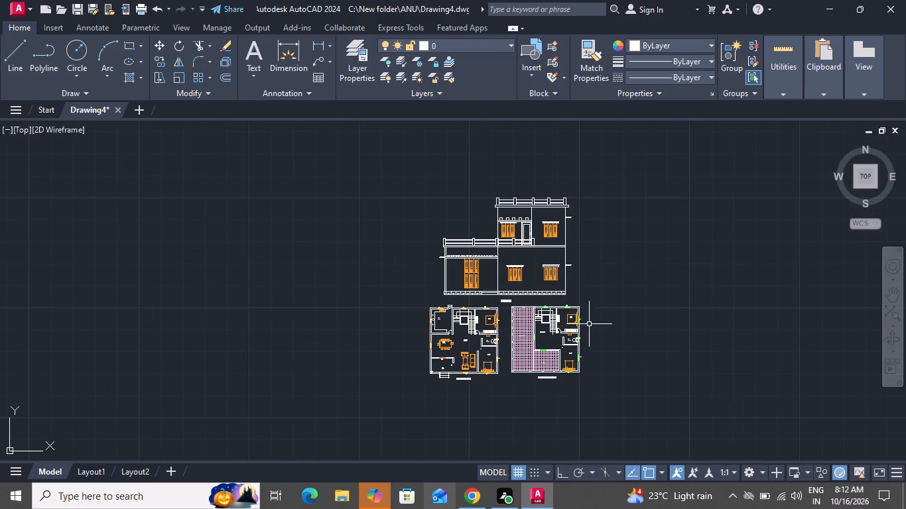
key("shift+p")
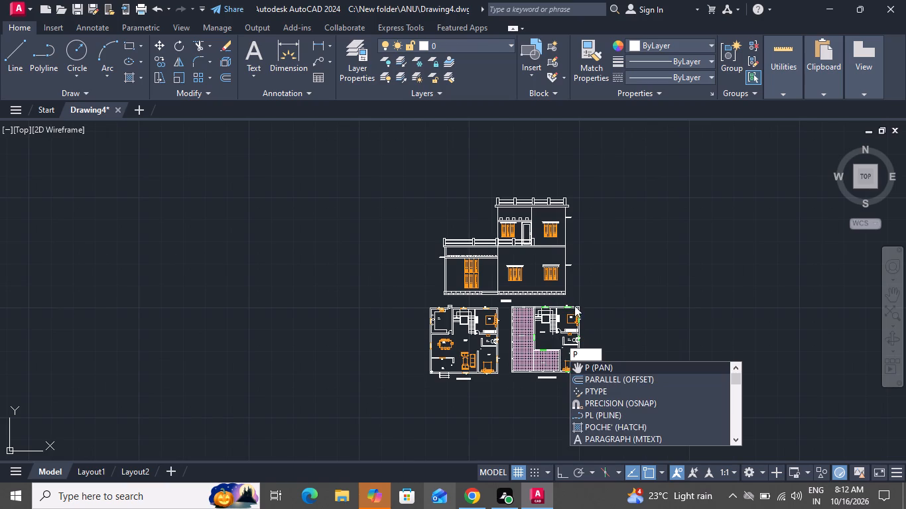
key("Escape")
key("ctrl+p")
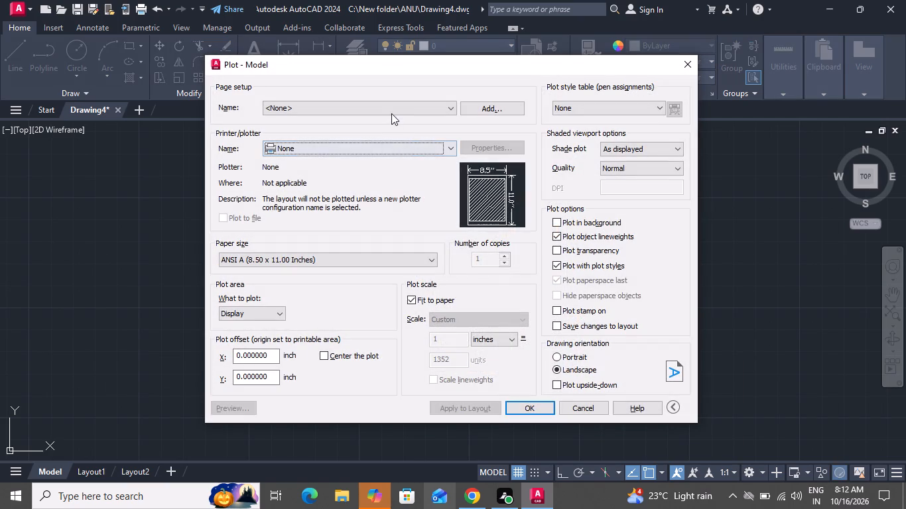
left_click(391, 111)
left_click(386, 131)
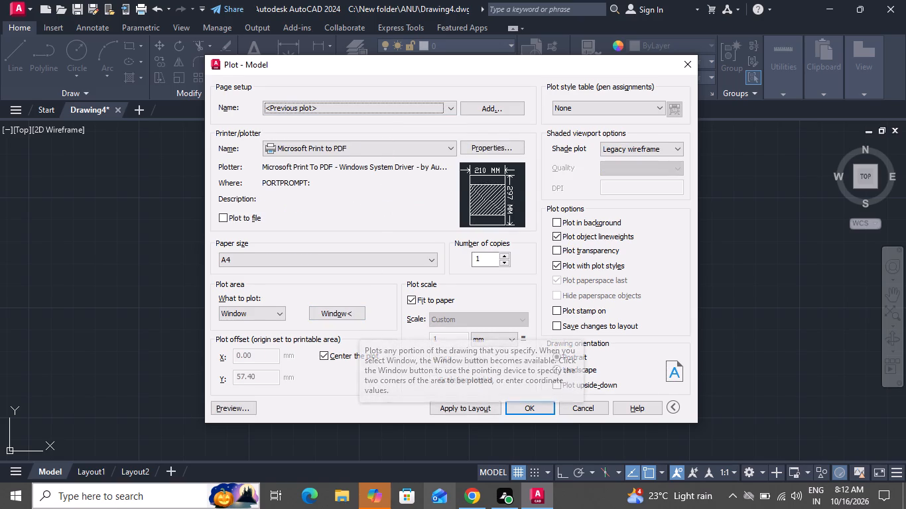
left_click(312, 313)
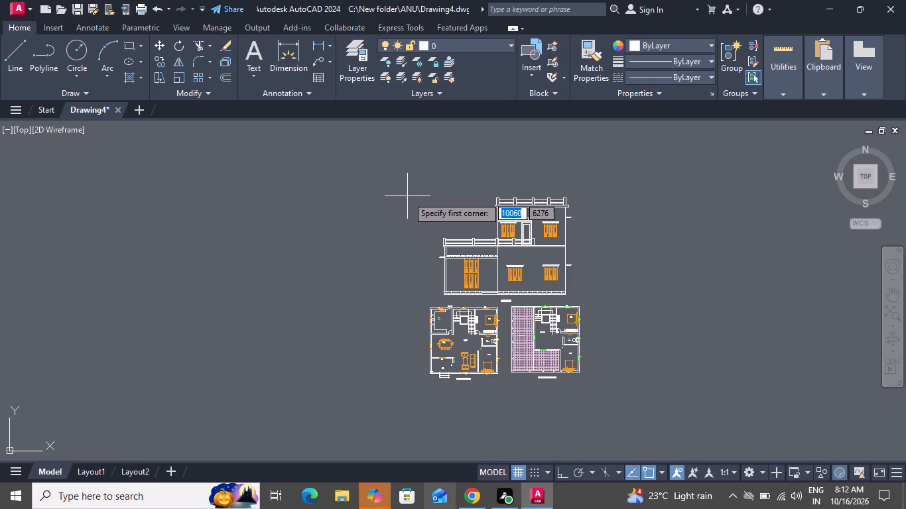
left_click(598, 182)
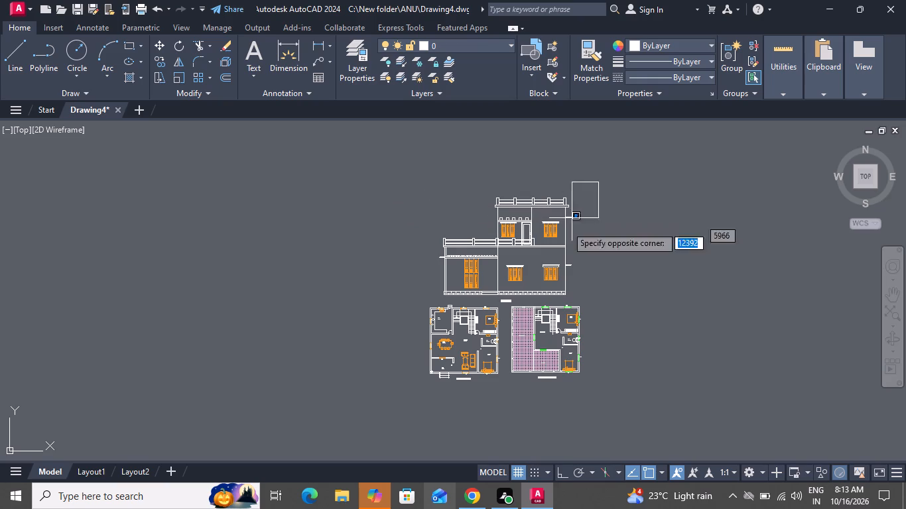
left_click(411, 399)
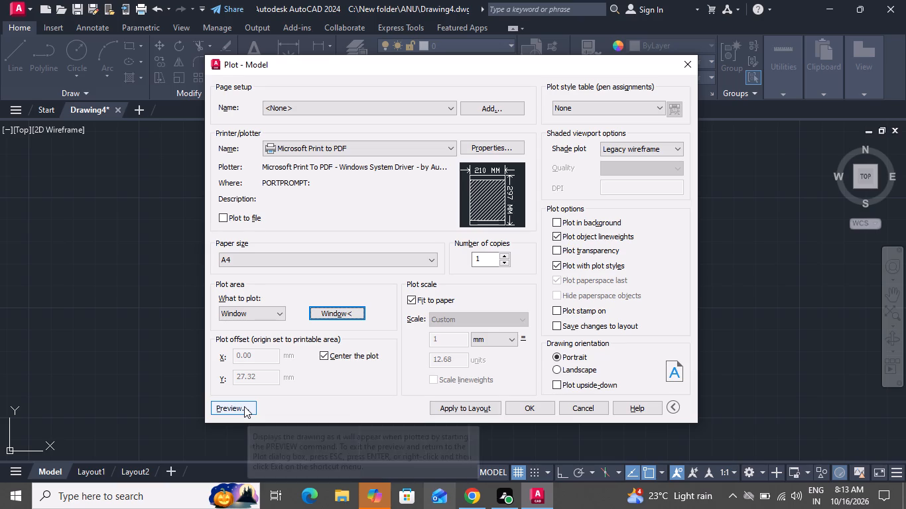
Preview the plot and examine the elevation, both floor plans and their labels on the sheet.
left_click(244, 406)
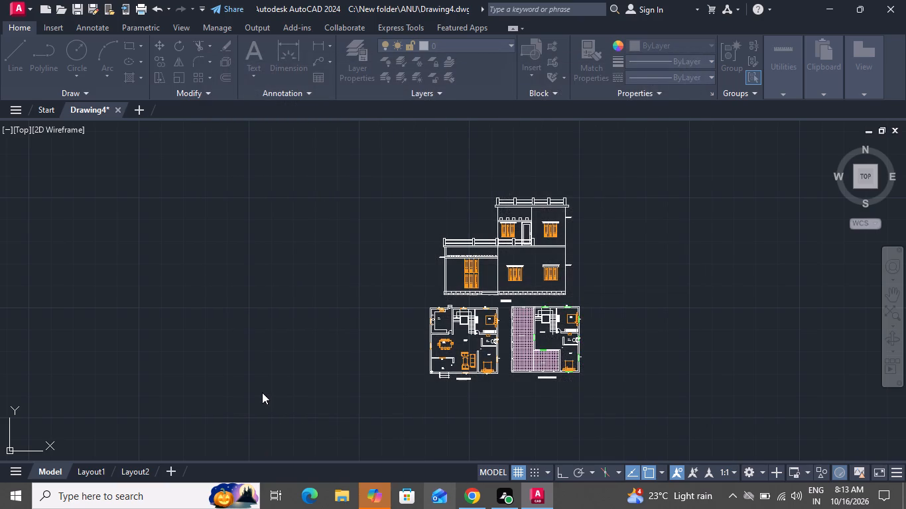
scroll(466, 337, "up", 3)
scroll(470, 358, "down", 1)
scroll(566, 357, "up", 2)
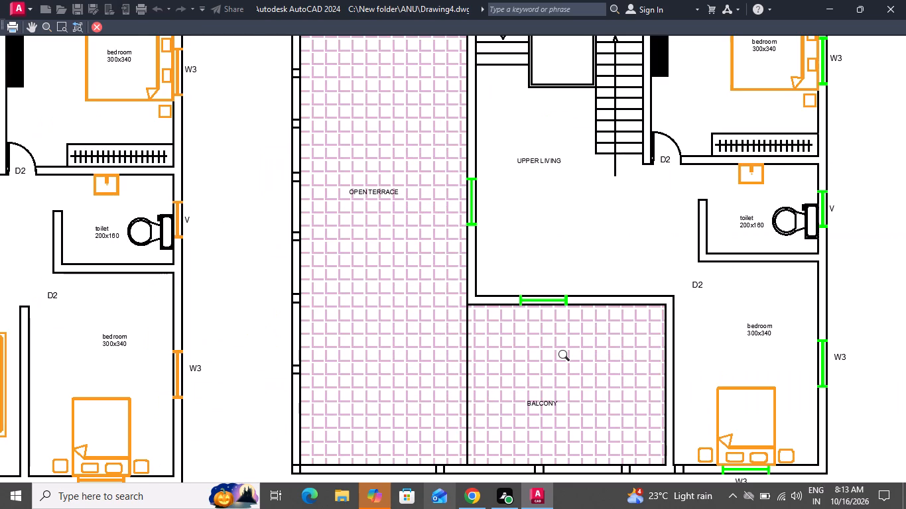
scroll(567, 358, "down", 2)
scroll(594, 251, "up", 2)
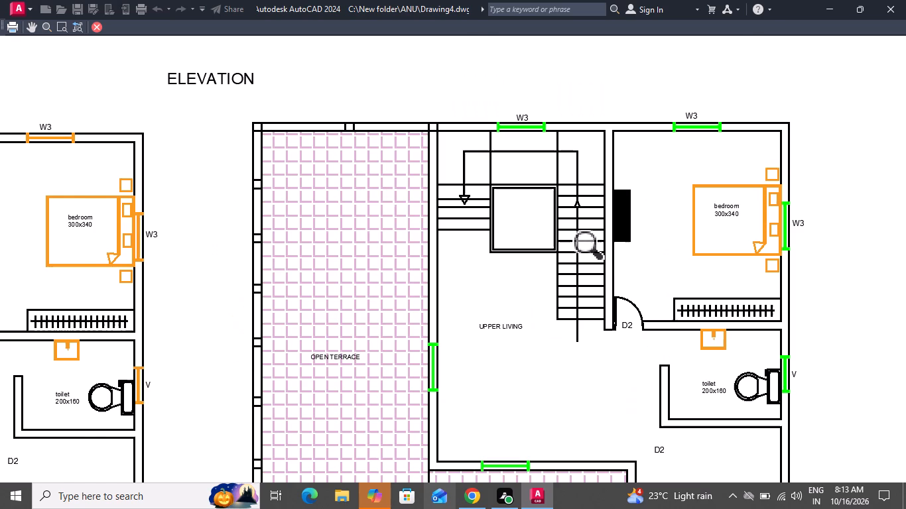
scroll(594, 251, "up", 1)
scroll(594, 251, "down", 2)
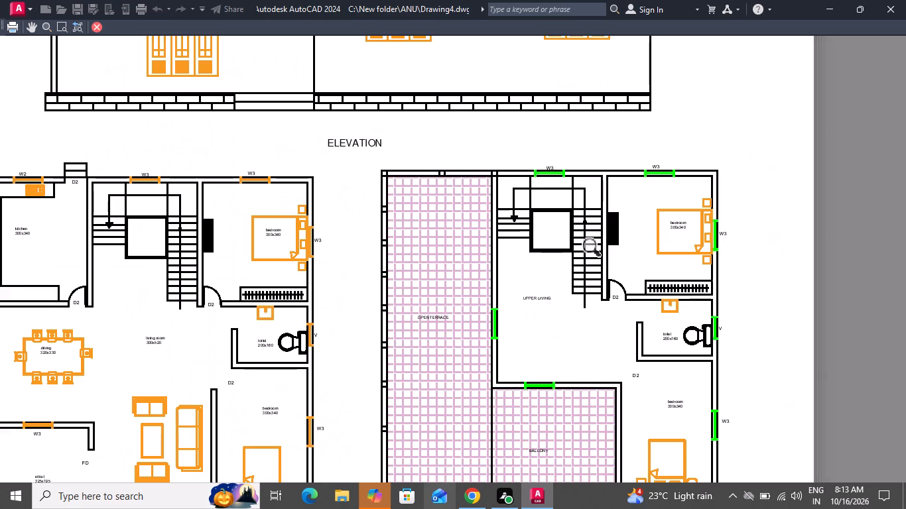
scroll(594, 251, "down", 1)
scroll(616, 266, "up", 1)
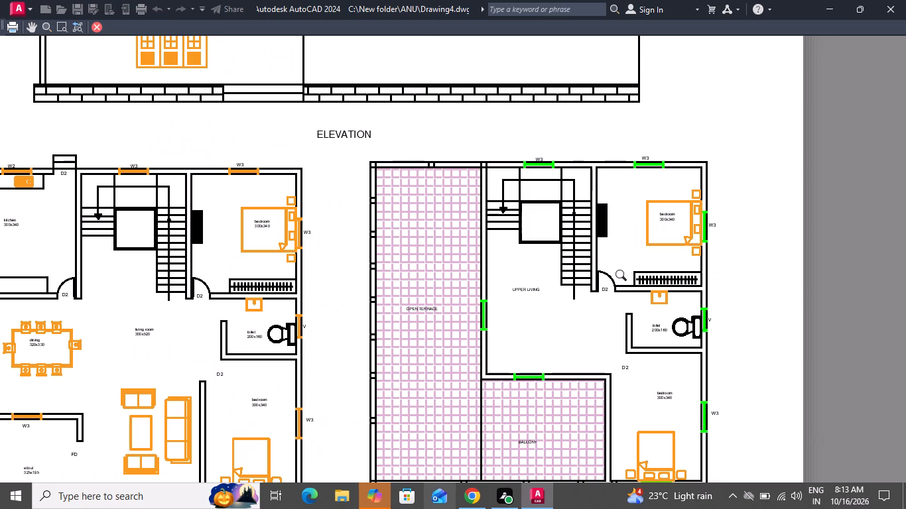
scroll(623, 302, "down", 3)
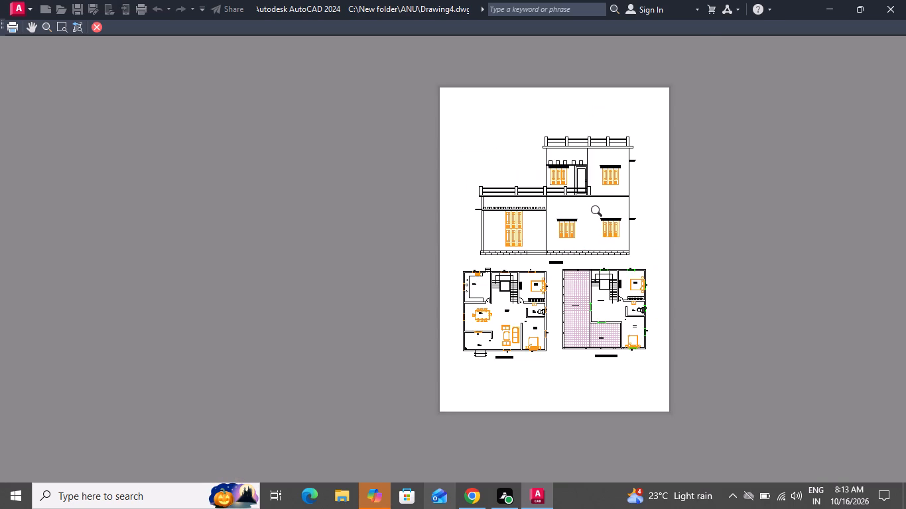
scroll(600, 205, "up", 2)
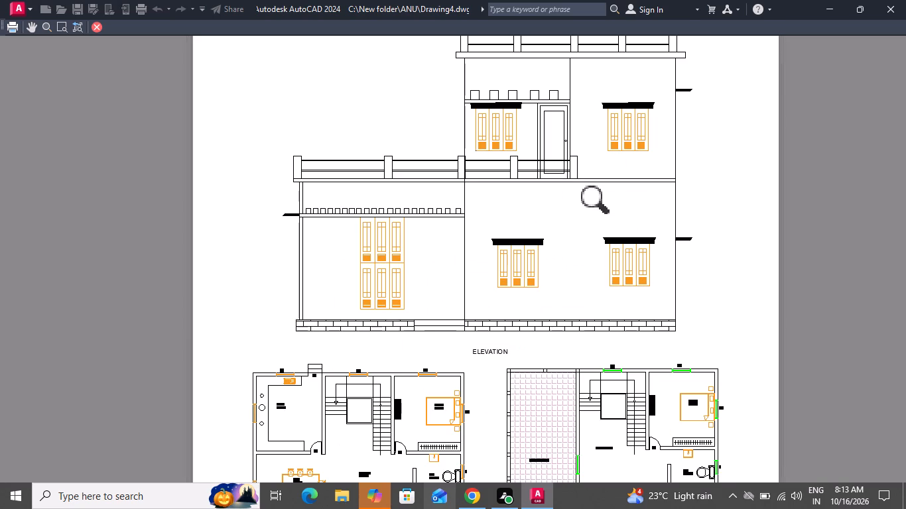
scroll(600, 231, "down", 2)
scroll(527, 274, "up", 2)
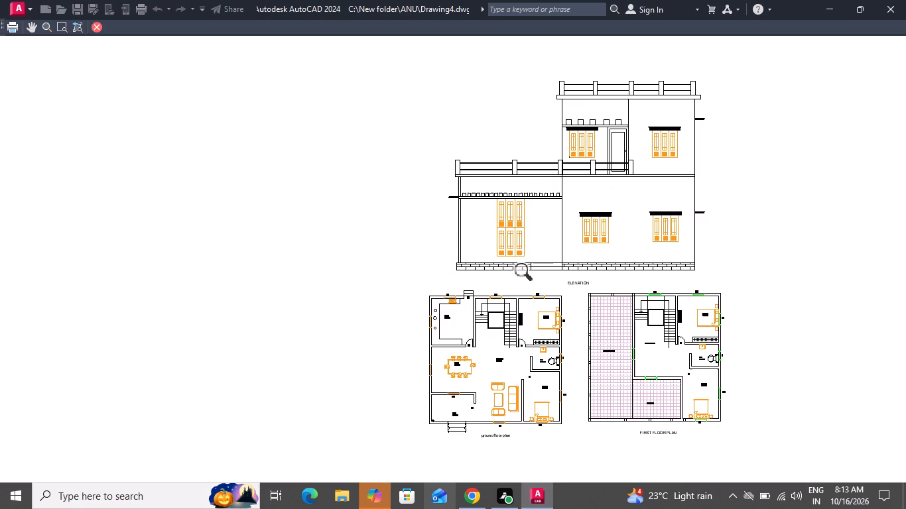
scroll(527, 274, "down", 2)
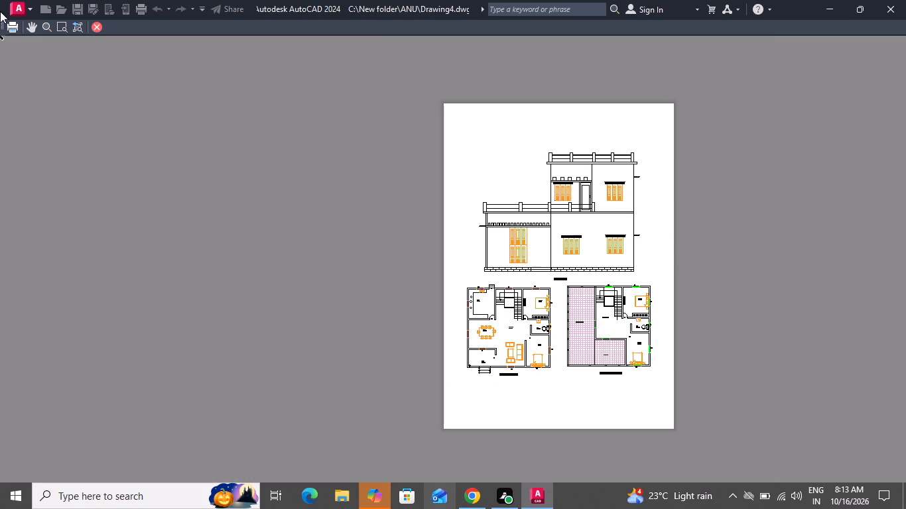
Plot the previewed sheet to a PDF named PDF 4 in the ANU folder.
left_click(15, 28)
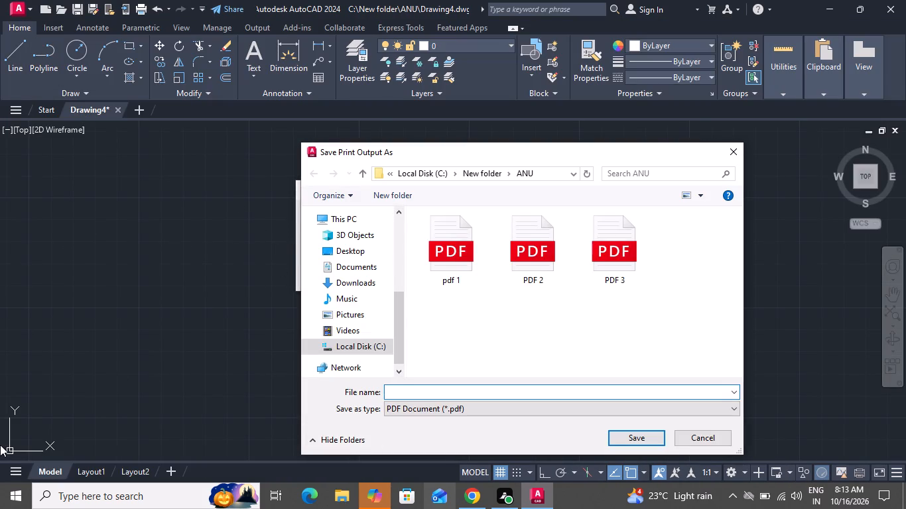
key("p")
type("DF")
key("space")
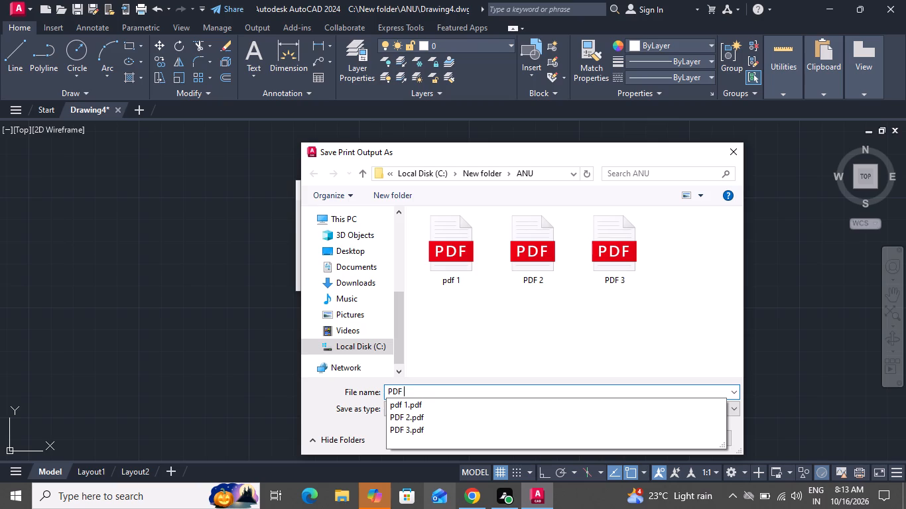
key("4")
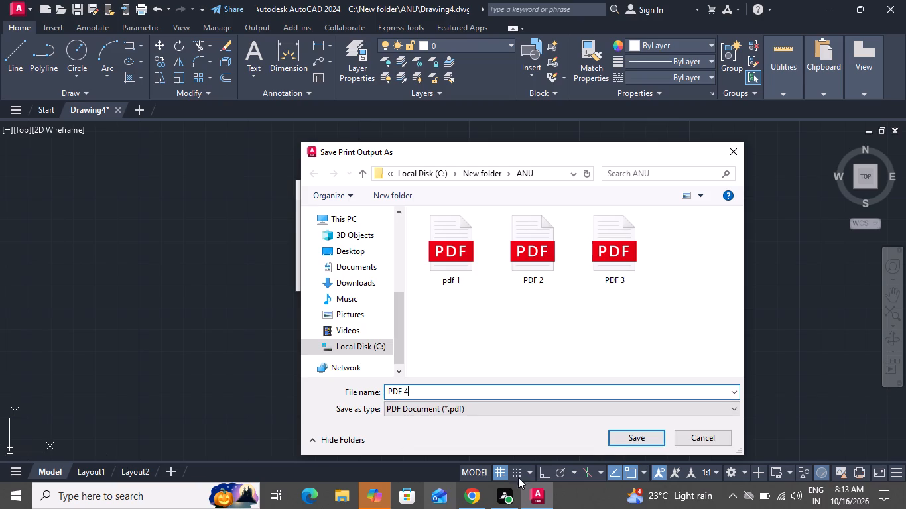
left_click(612, 434)
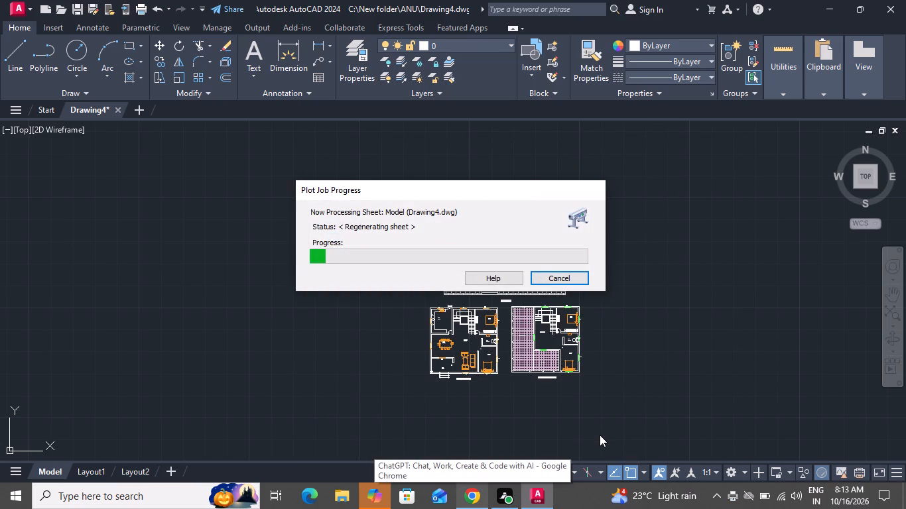